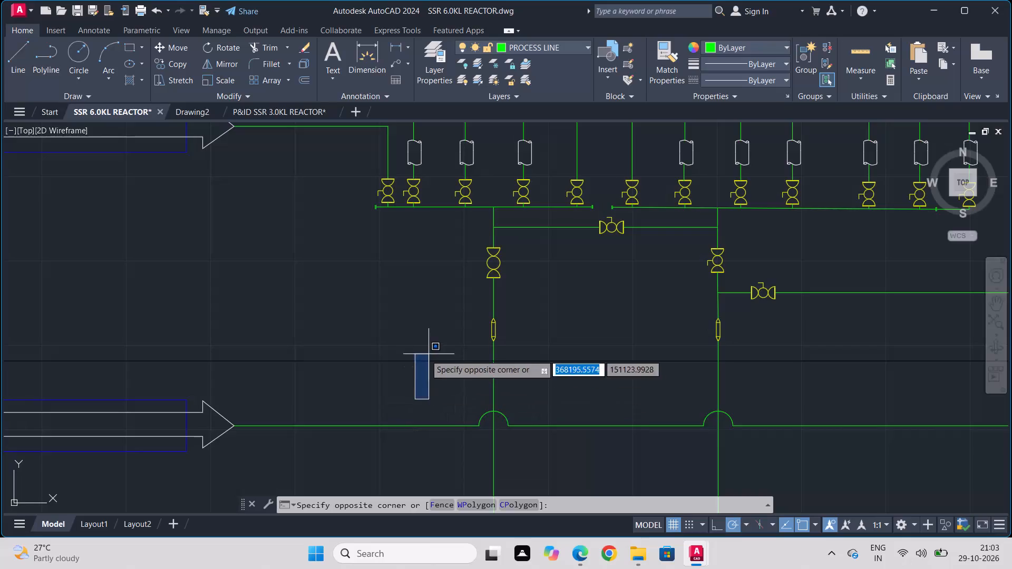
Examine the valve manifold piping and the spacing of the nozzle valve assemblies above the reactor vessel.
scroll(379, 355, down, 1)
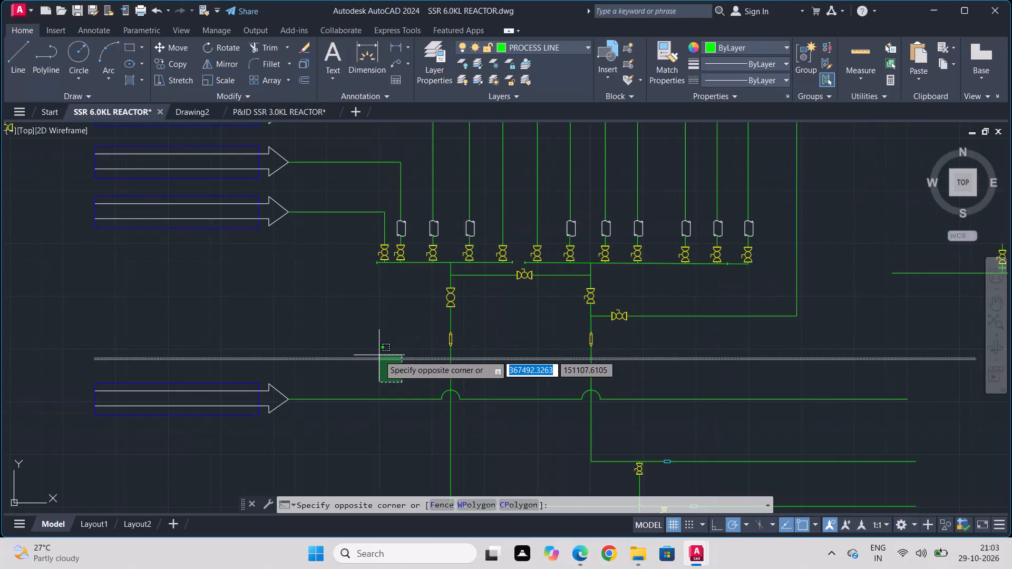
key(Escape)
scroll(836, 281, down, 1)
middle_drag(836, 281, 479, 359)
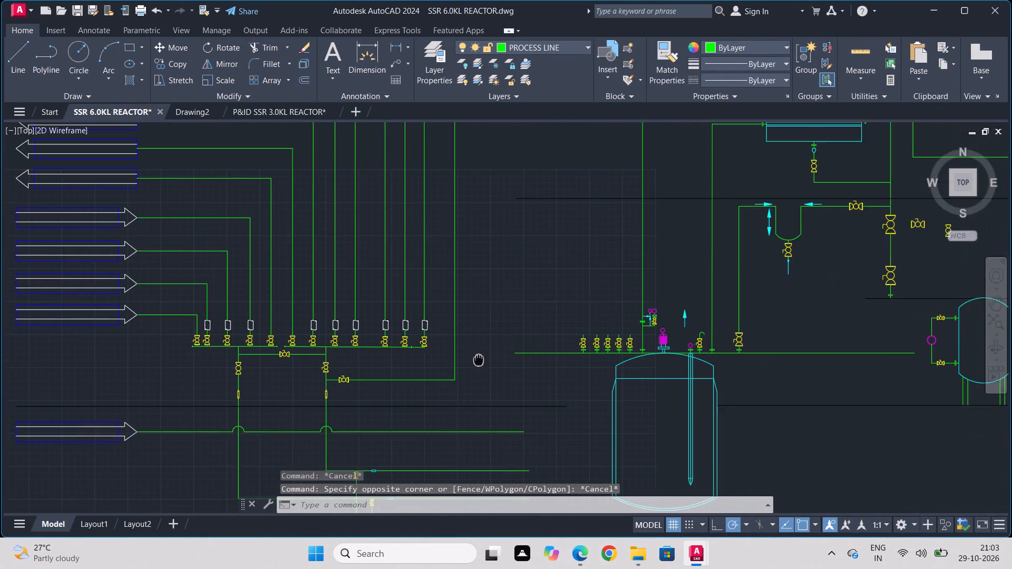
scroll(625, 319, up, 3)
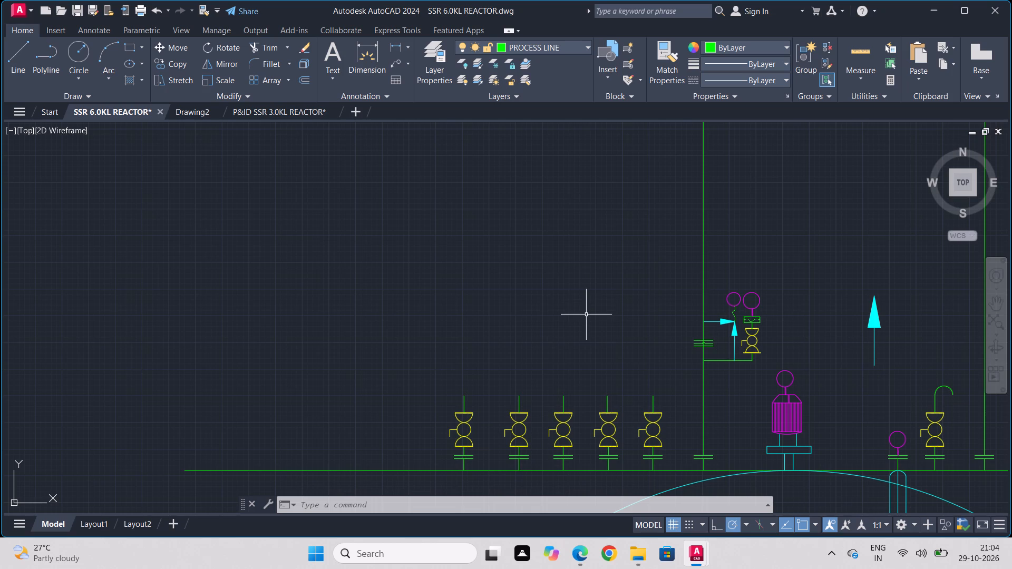
middle_drag(660, 398, 598, 276)
middle_drag(838, 218, 678, 218)
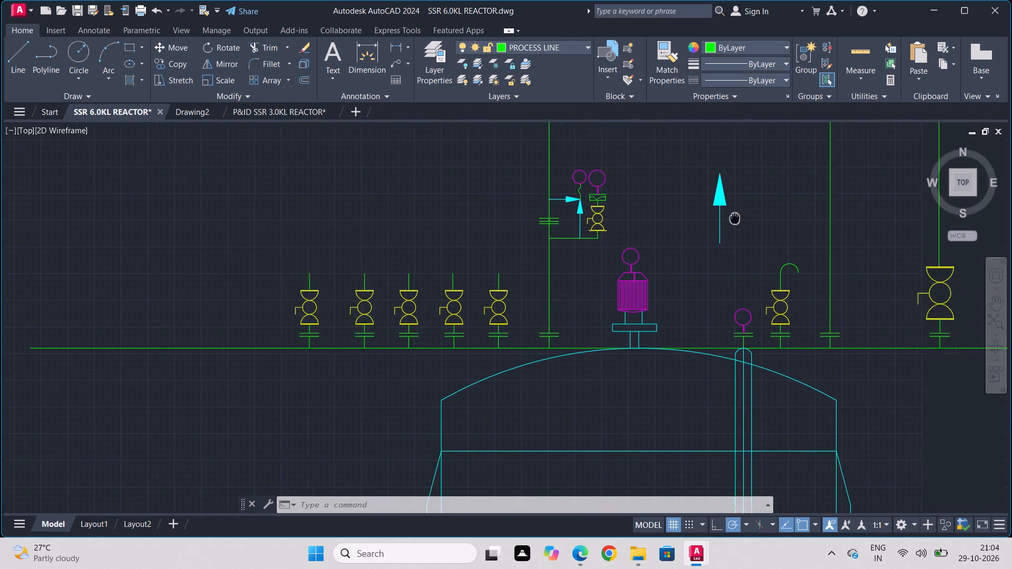
middle_drag(678, 218, 514, 253)
scroll(480, 263, down, 2)
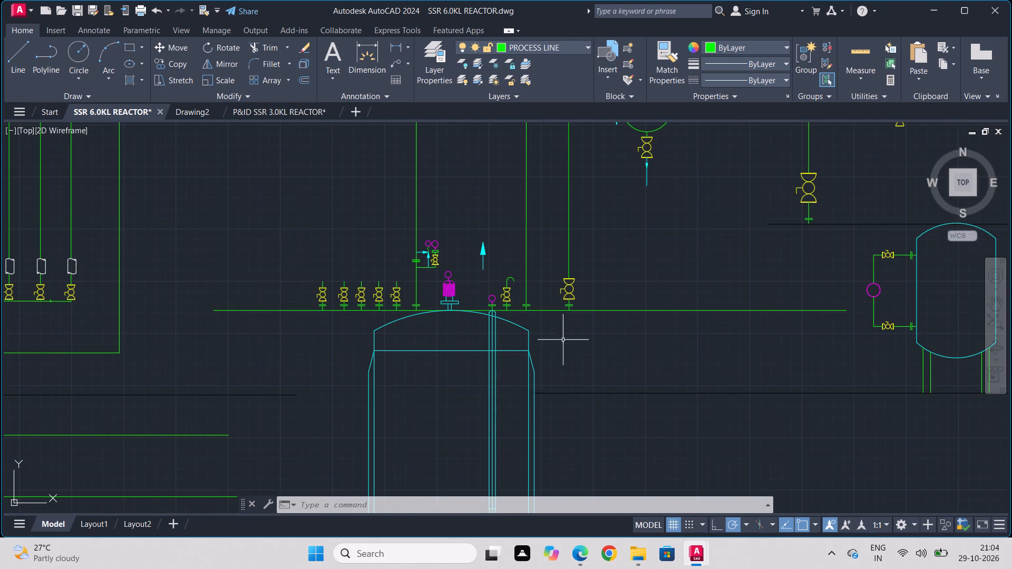
scroll(549, 342, down, 2)
scroll(183, 320, up, 3)
scroll(251, 321, up, 3)
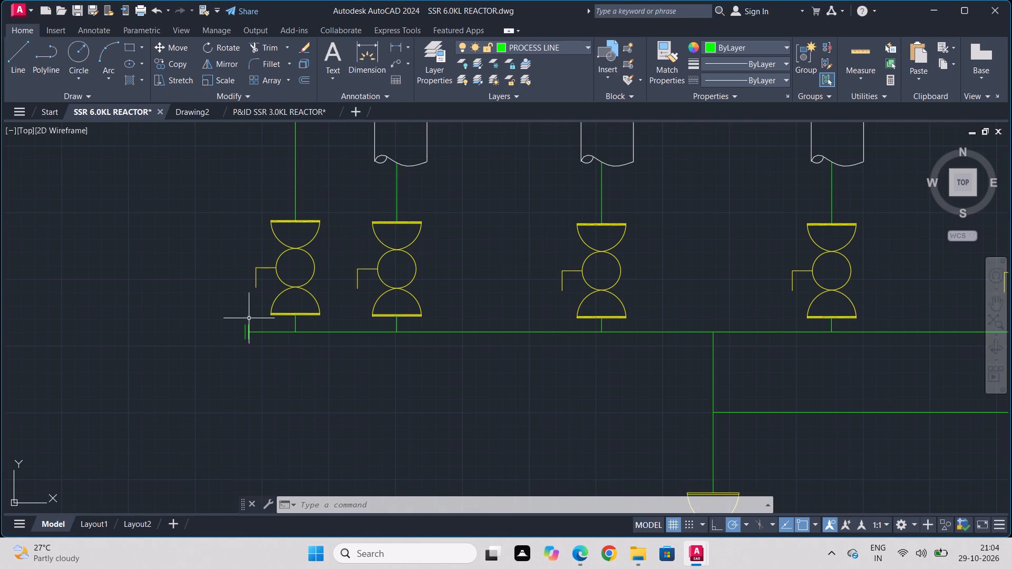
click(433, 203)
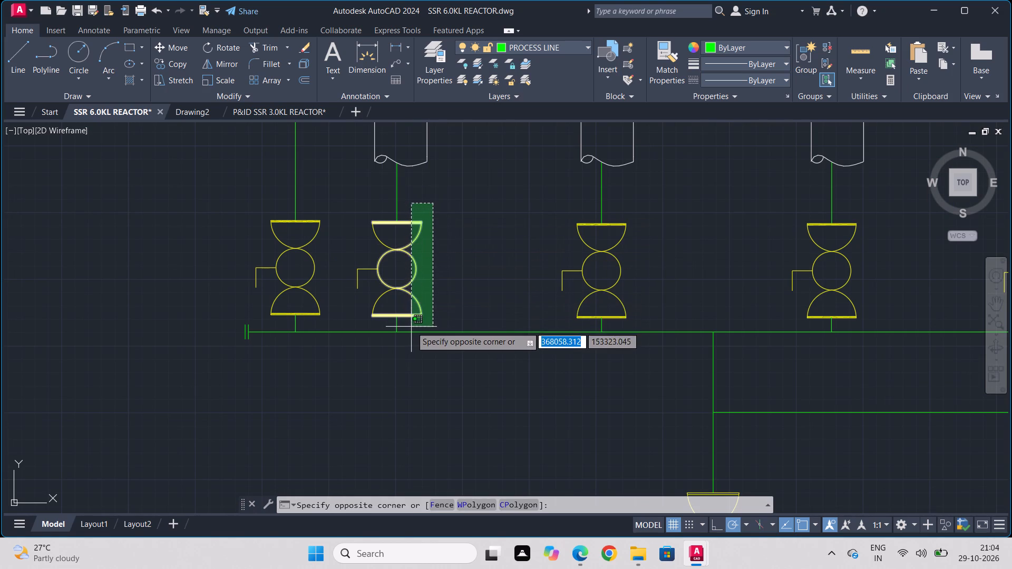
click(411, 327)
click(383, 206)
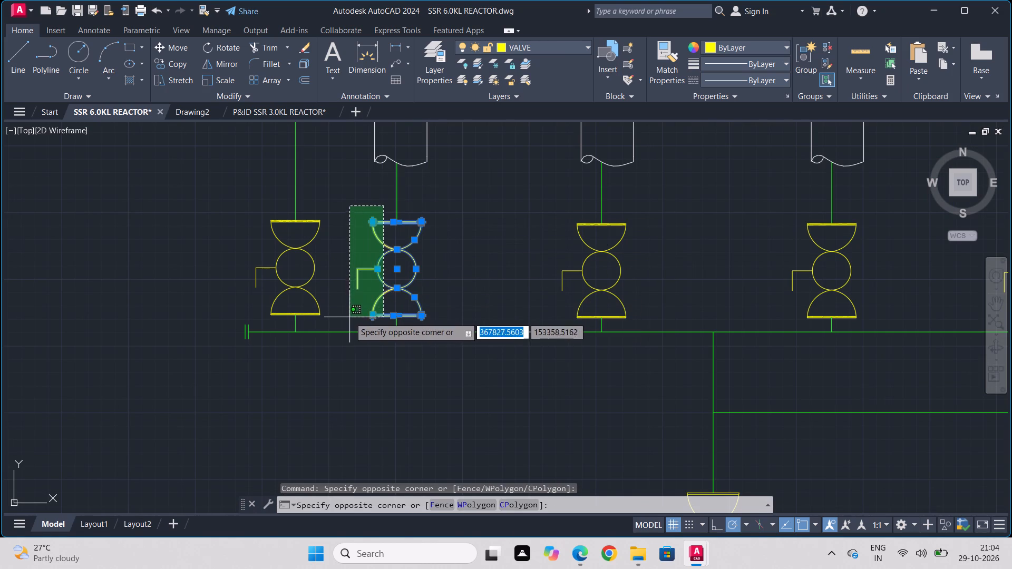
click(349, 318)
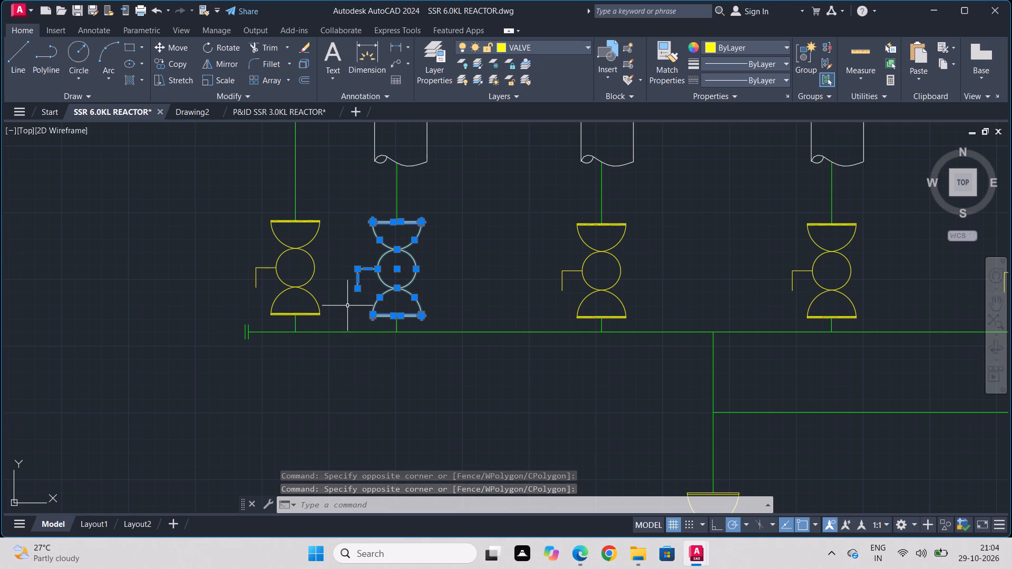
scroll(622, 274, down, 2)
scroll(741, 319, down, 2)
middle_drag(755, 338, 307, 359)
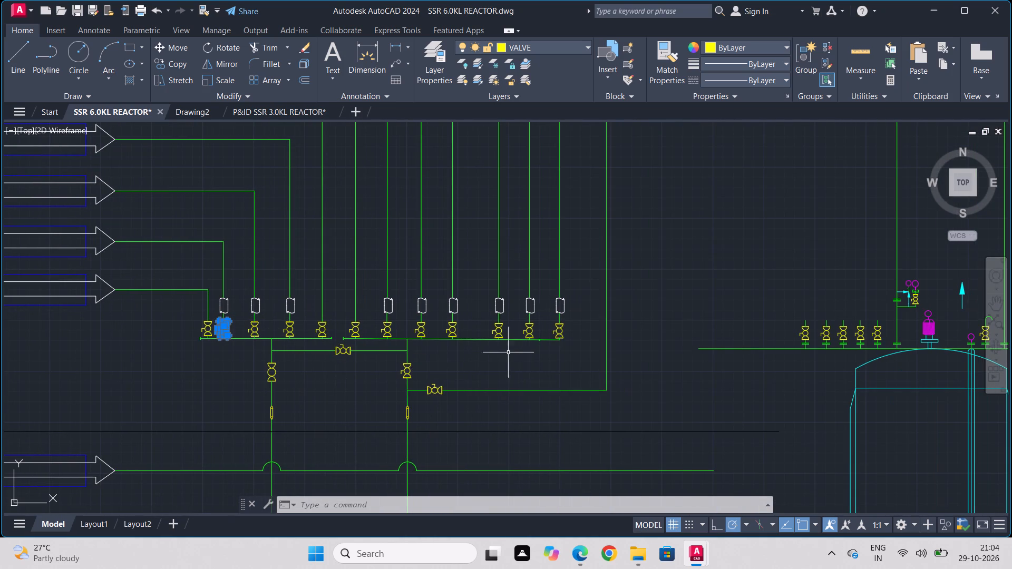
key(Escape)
Stretch the free end of the line above the nozzle valve assembly nearest the agitator upward, roughly doubling its length.
middle_drag(299, 437, 325, 401)
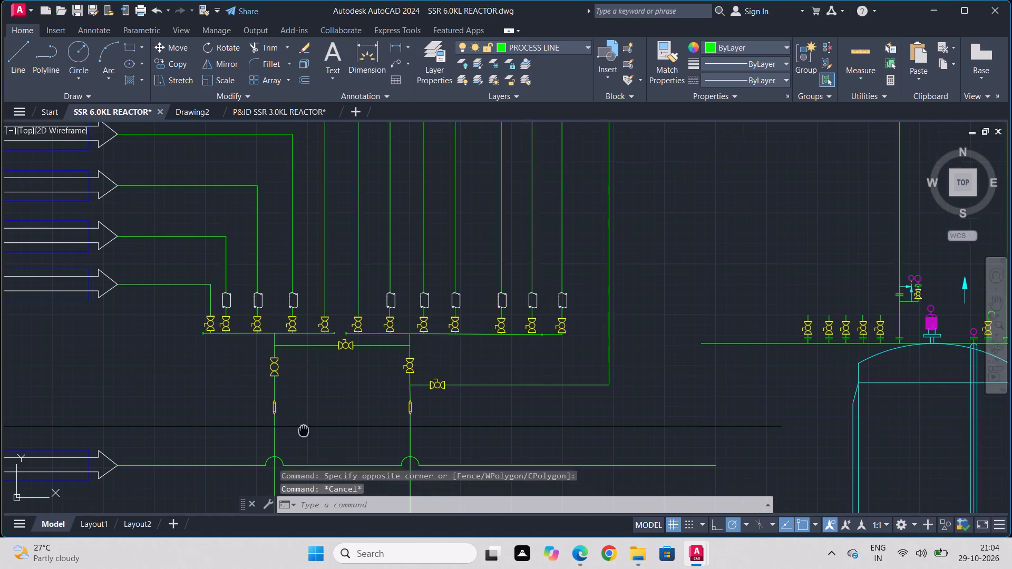
middle_drag(325, 401, 389, 328)
scroll(433, 215, down, 1)
scroll(433, 215, up, 3)
scroll(362, 309, up, 3)
scroll(501, 352, down, 1)
scroll(471, 319, down, 3)
scroll(476, 380, down, 1)
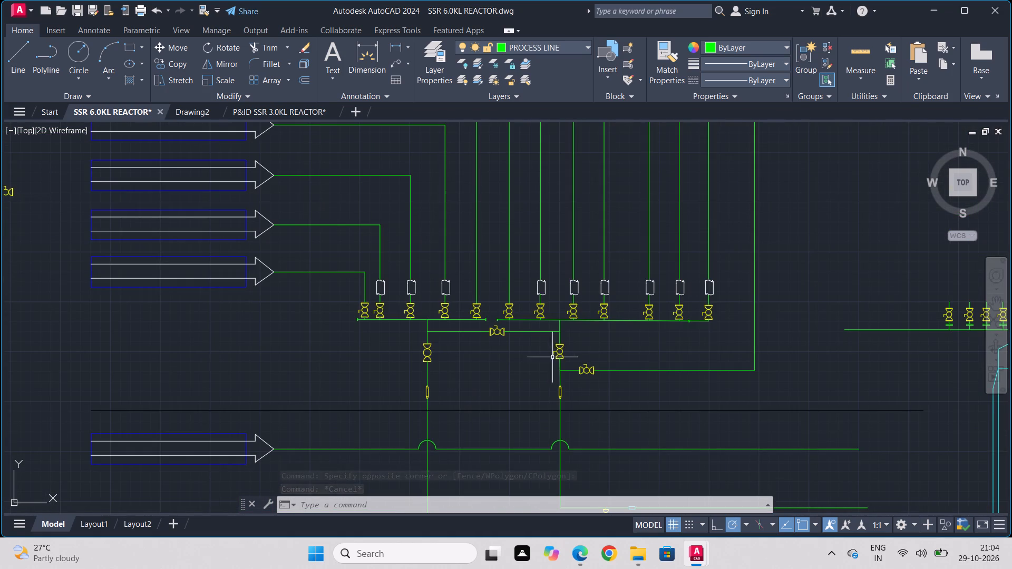
middle_drag(789, 366, 399, 379)
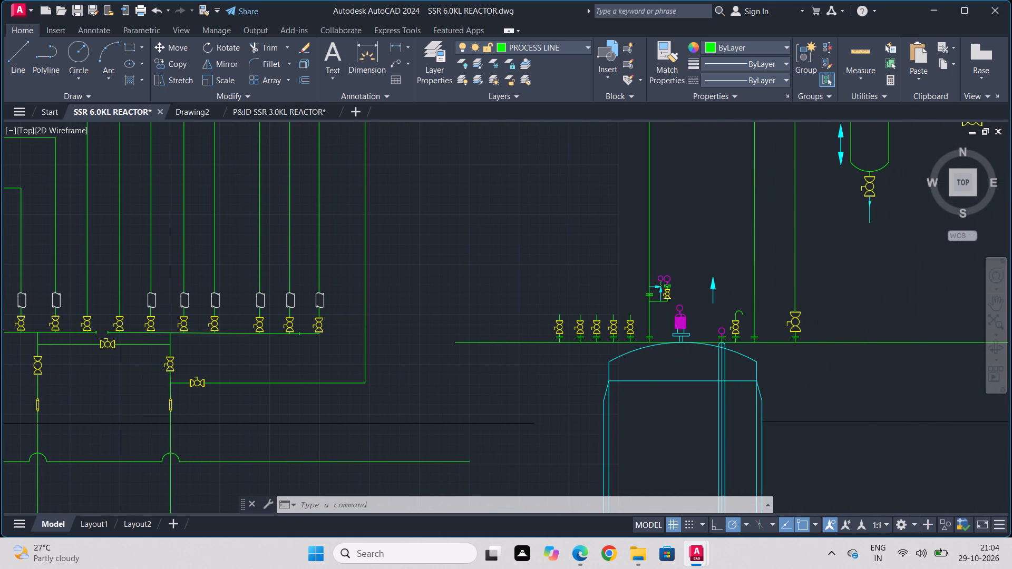
scroll(634, 341, up, 3)
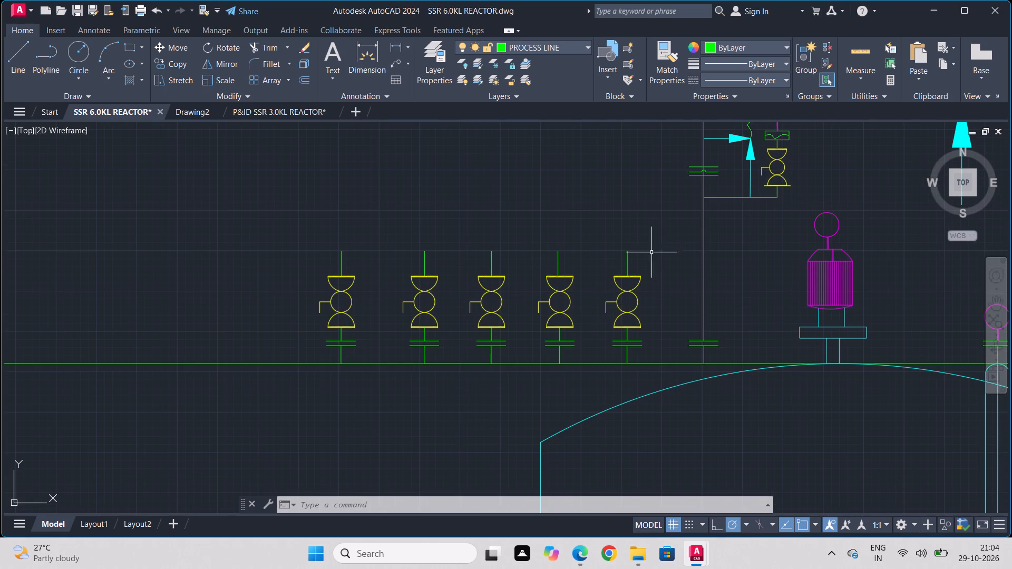
scroll(631, 258, up, 2)
click(614, 261)
click(616, 260)
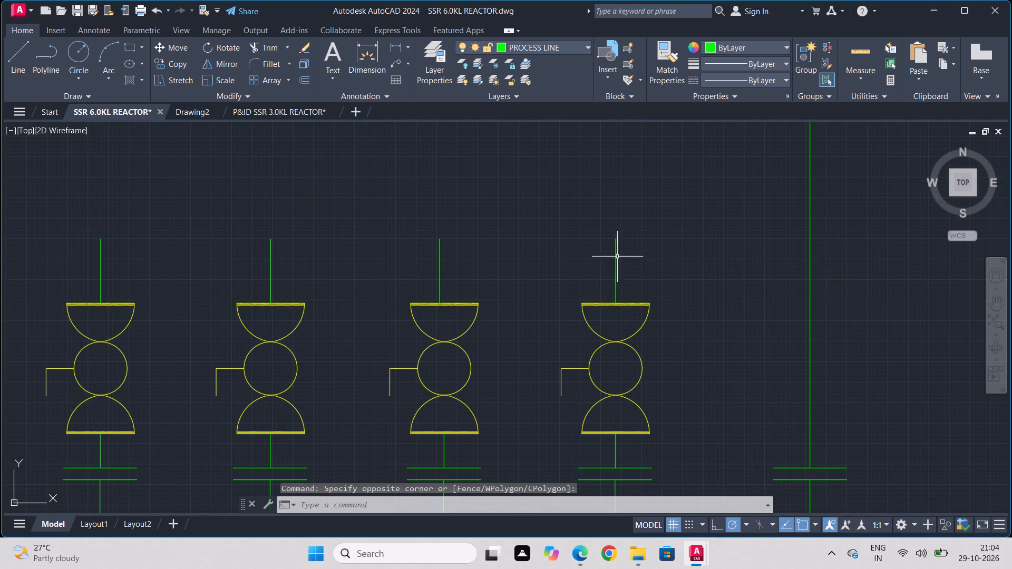
drag(618, 246, 579, 282)
click(579, 282)
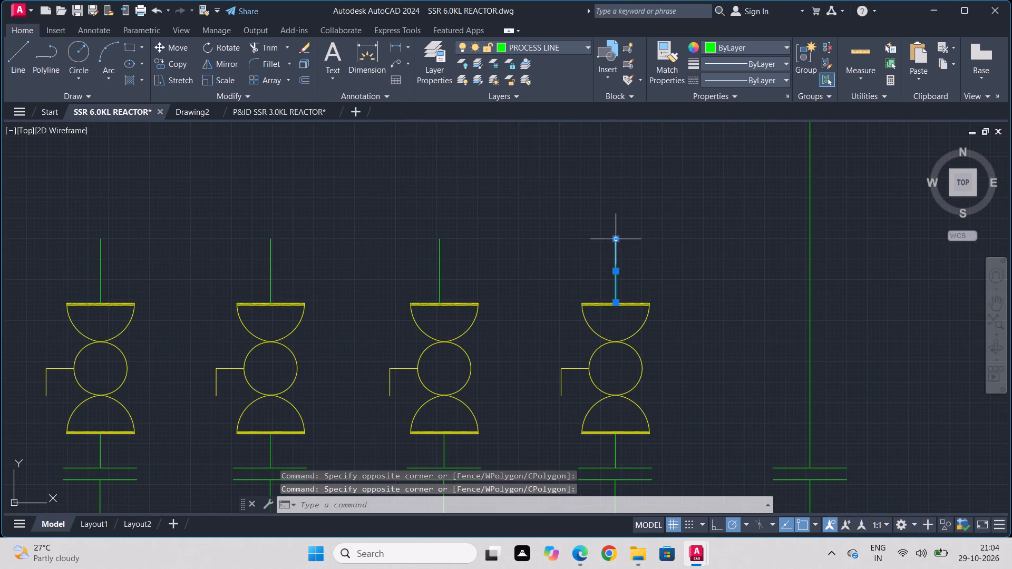
click(616, 238)
click(618, 177)
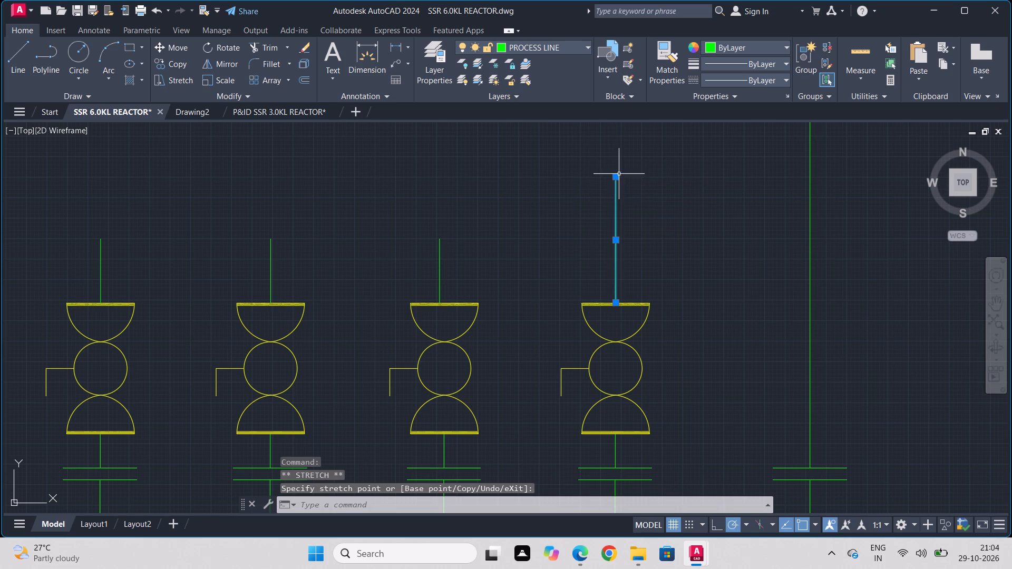
key(Escape)
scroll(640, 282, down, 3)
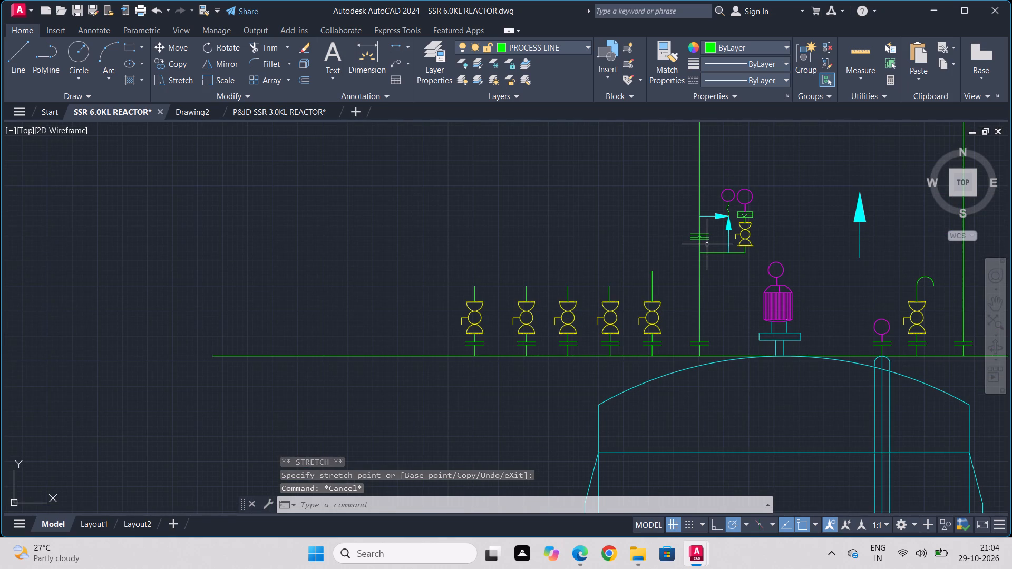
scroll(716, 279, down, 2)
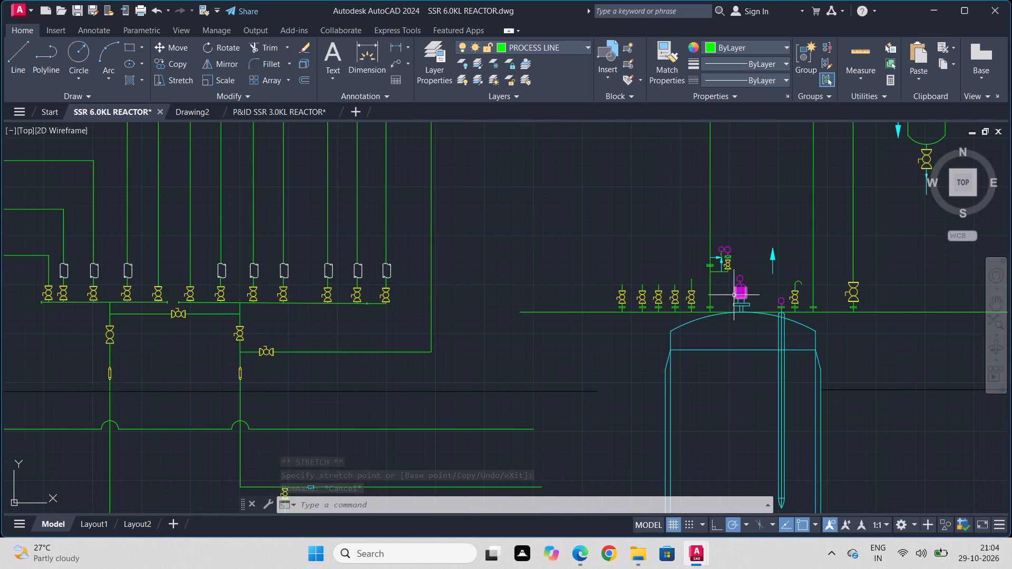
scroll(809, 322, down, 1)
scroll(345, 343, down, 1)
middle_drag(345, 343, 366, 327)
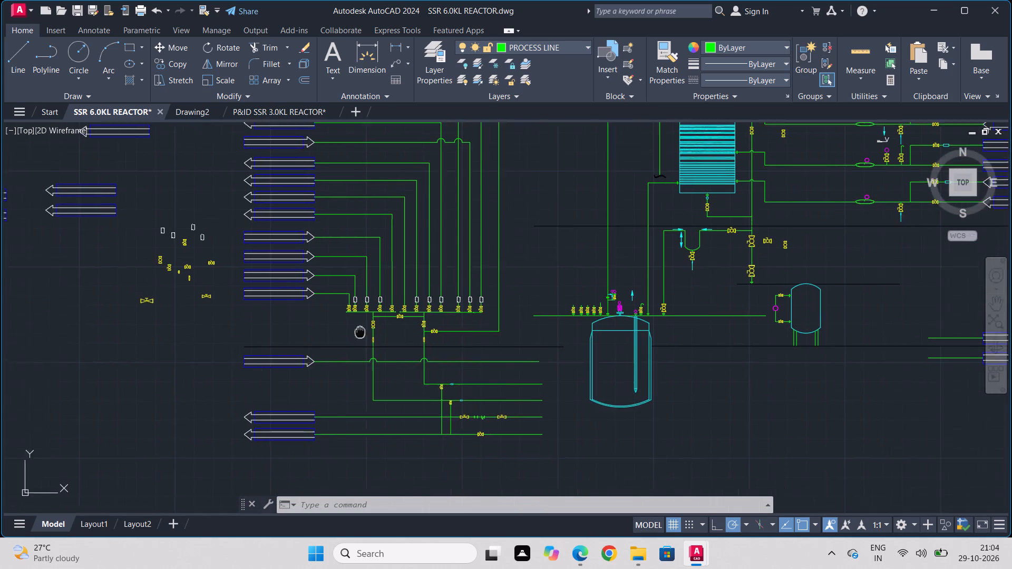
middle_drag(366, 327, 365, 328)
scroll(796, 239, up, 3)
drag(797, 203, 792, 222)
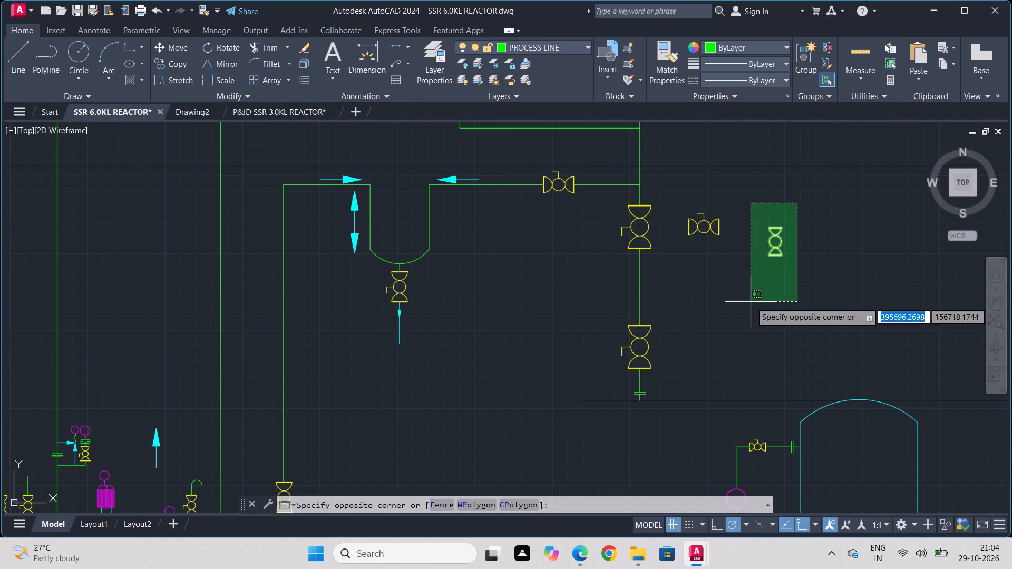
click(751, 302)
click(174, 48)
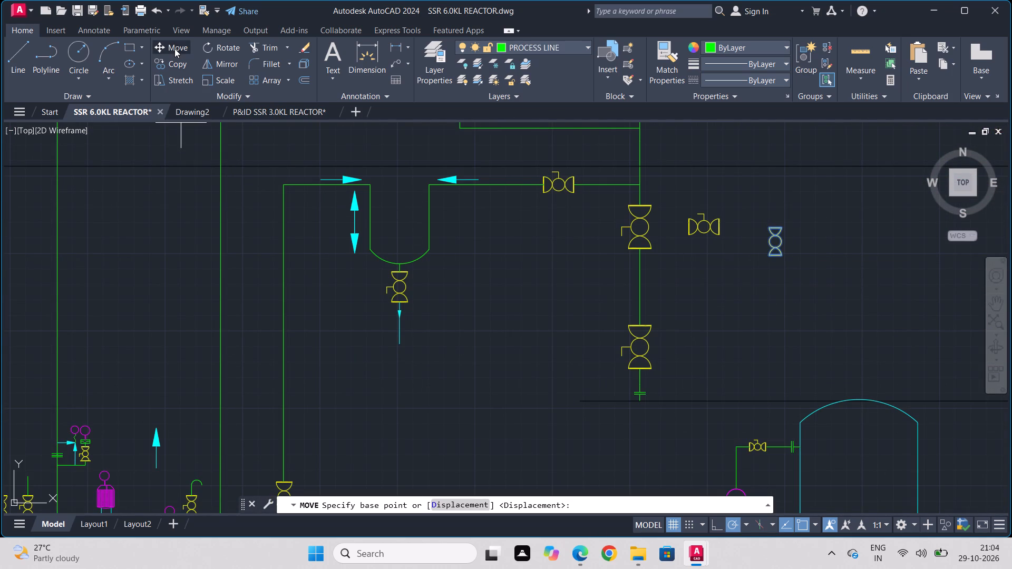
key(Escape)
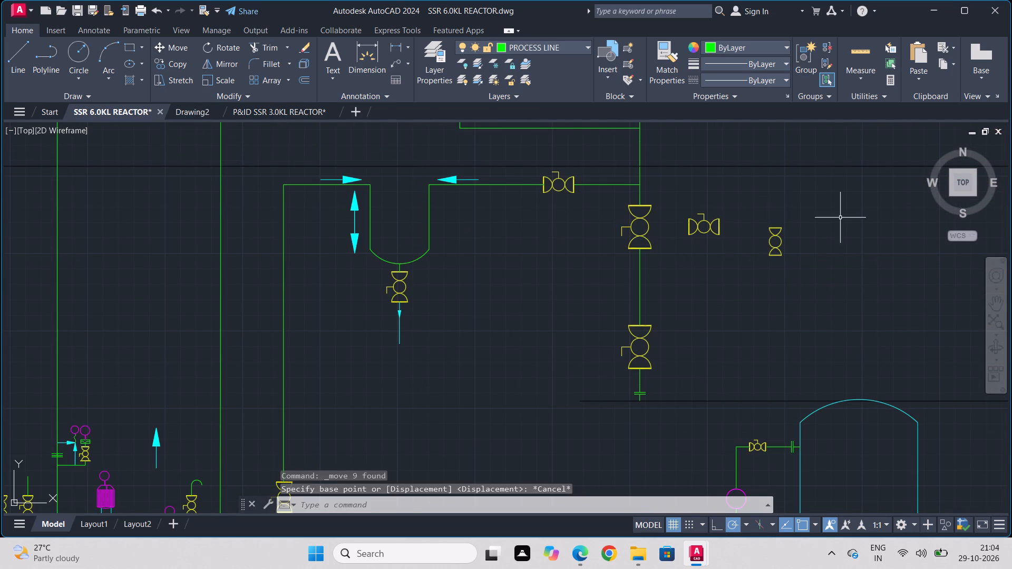
Copy the loose valve symbol without a handle onto the top end of the lengthened line above the nozzle assembly nearest the agitator.
click(851, 214)
click(743, 284)
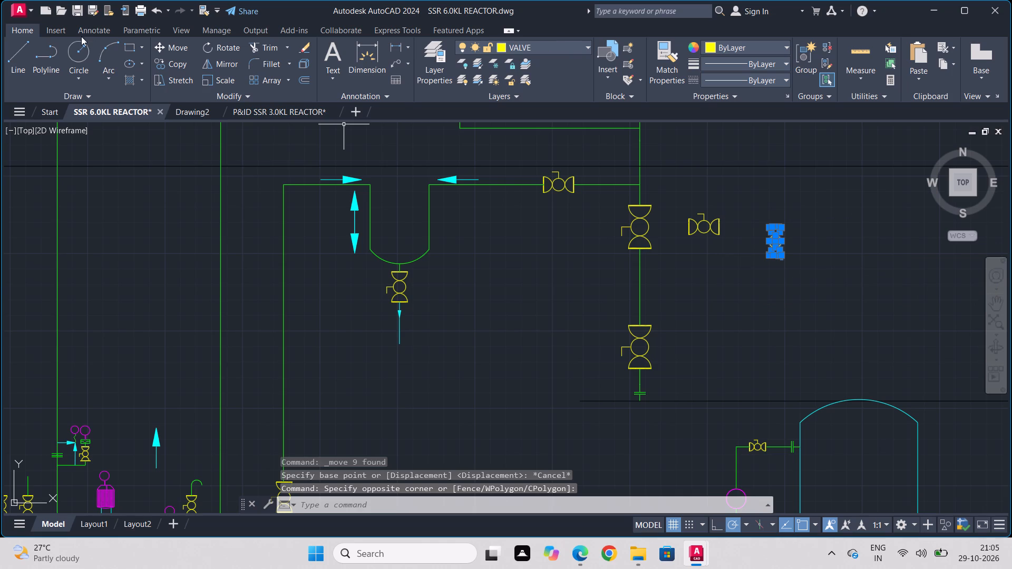
click(174, 68)
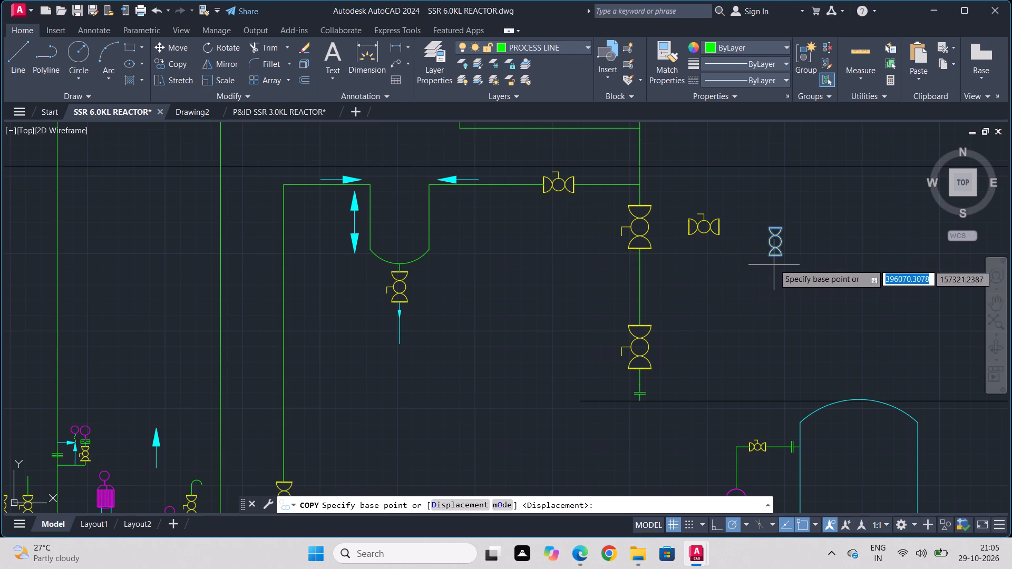
click(774, 256)
scroll(164, 404, down, 1)
middle_drag(164, 404, 509, 273)
scroll(419, 319, up, 4)
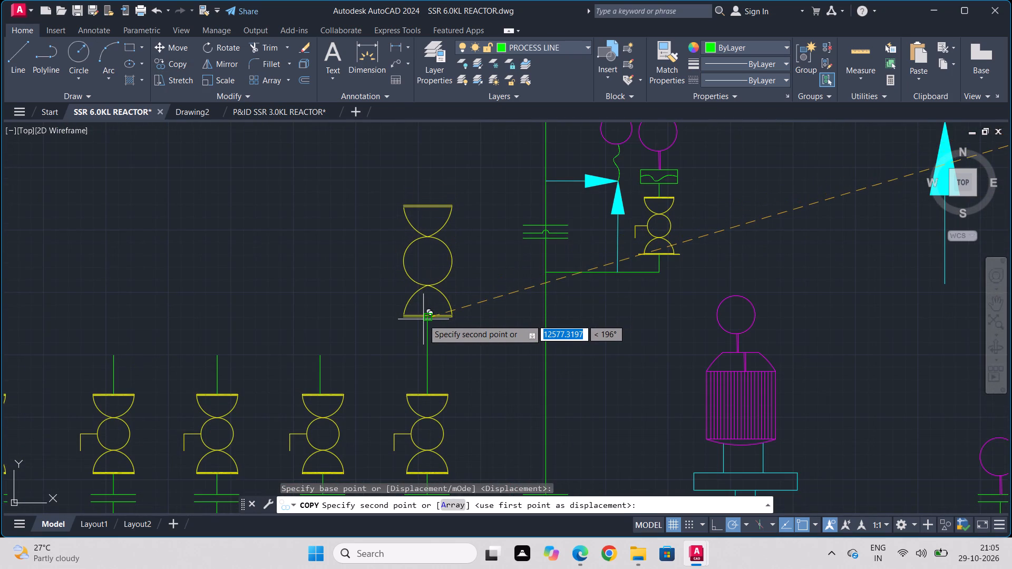
click(426, 320)
key(Escape)
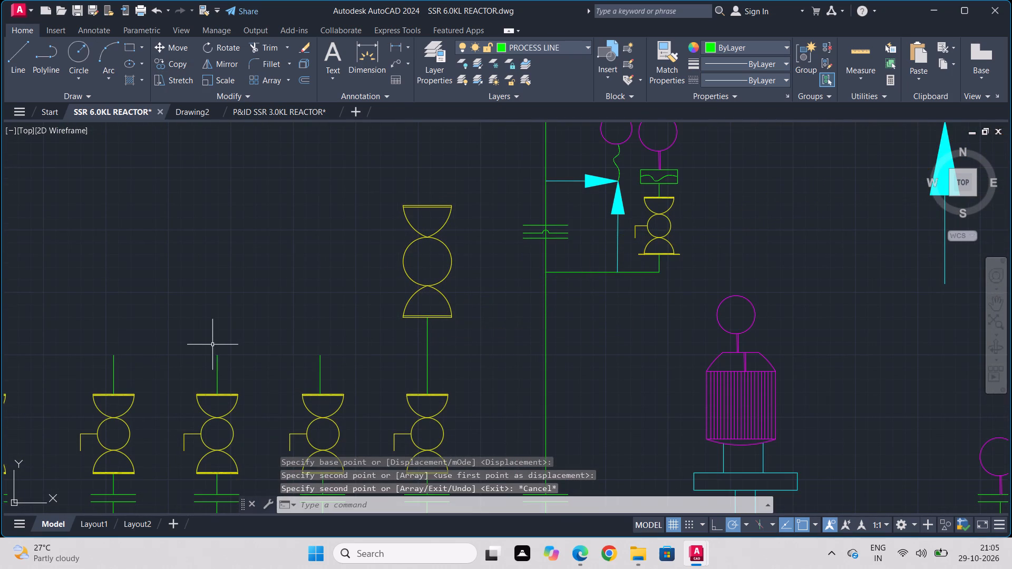
Copy the connecting line between the two stacked valves up to the top of the upper valve.
scroll(237, 336, down, 1)
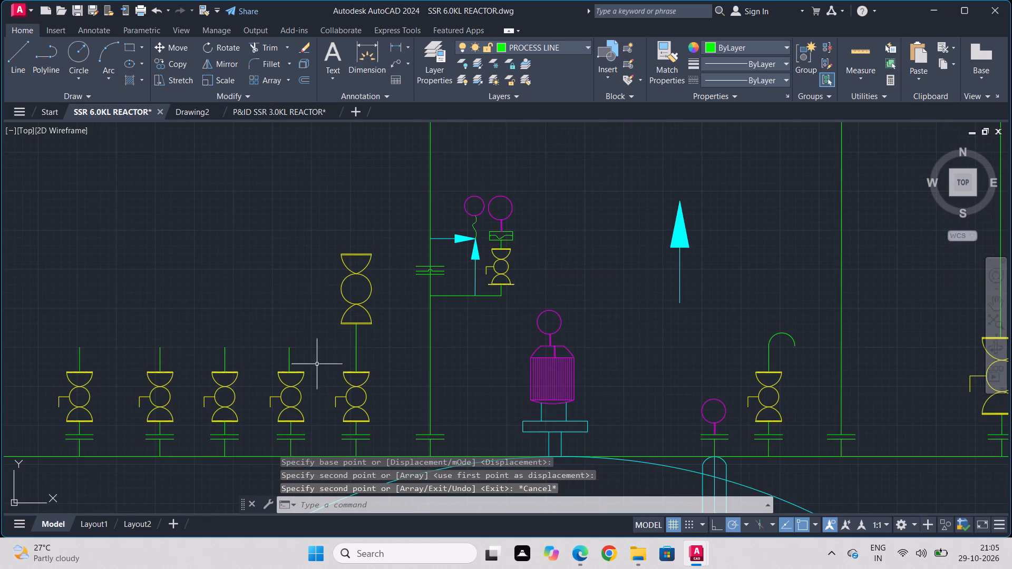
click(376, 350)
click(329, 352)
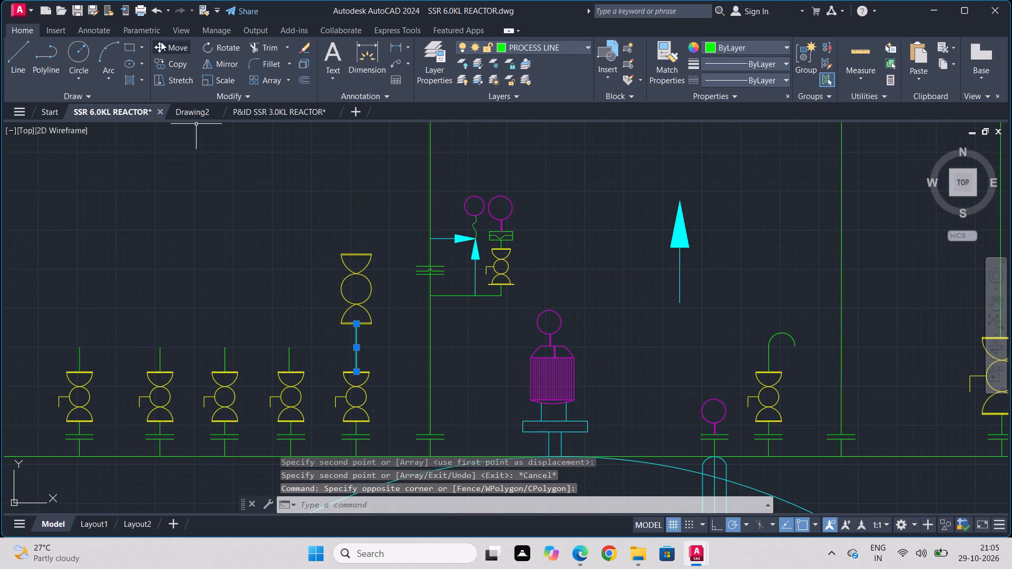
click(169, 59)
click(355, 372)
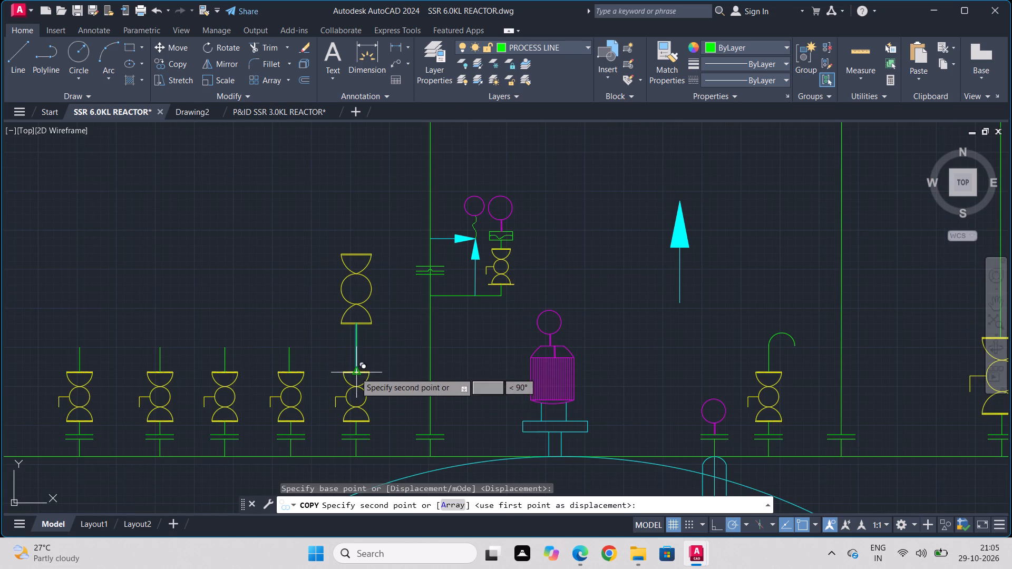
click(356, 249)
key(Escape)
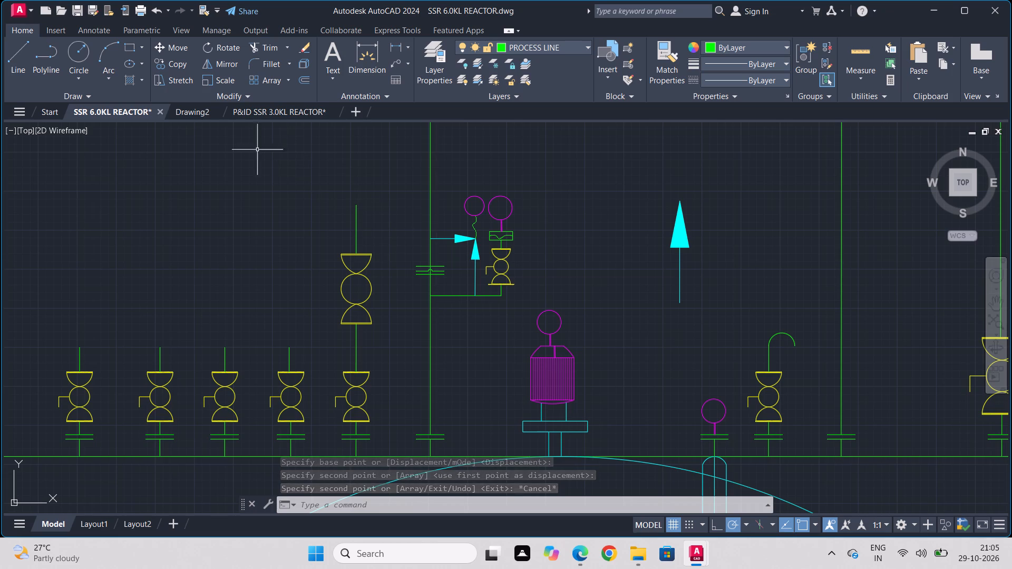
Make INSTRUMENT the current layer and draw a rectangle just above the line topping the two stacked valves nearest the agitator.
click(433, 59)
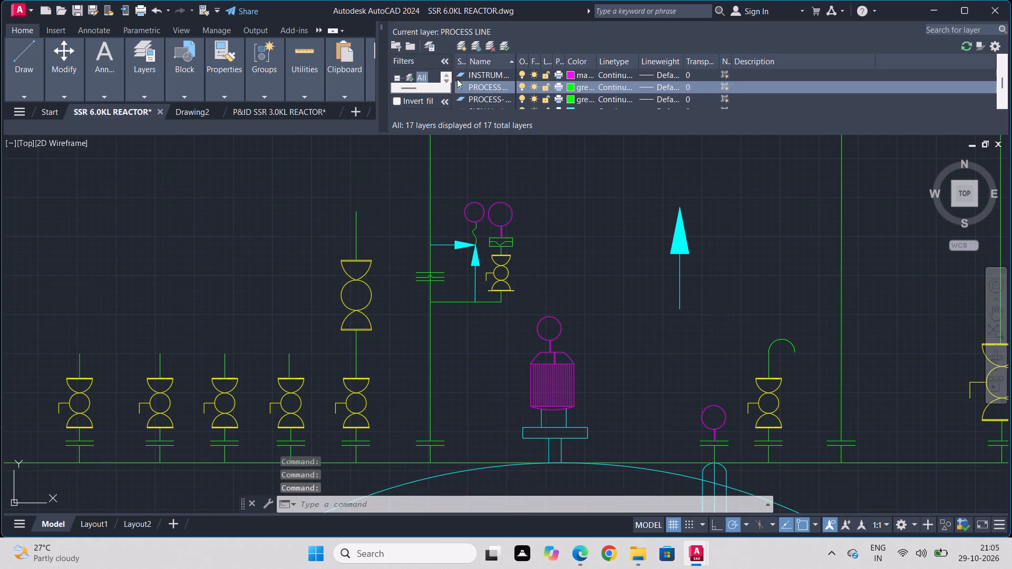
double_click(460, 78)
click(382, 31)
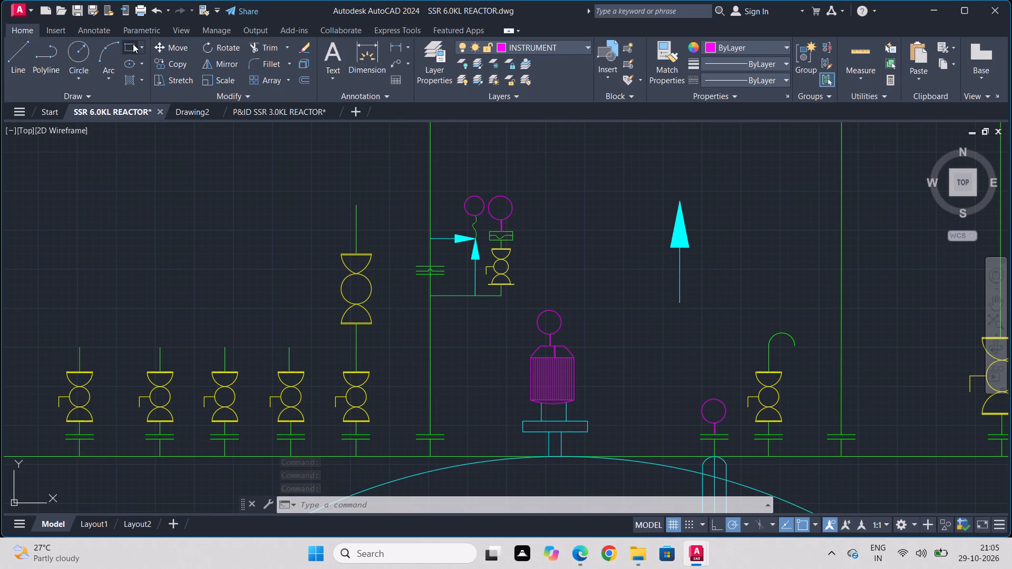
click(133, 44)
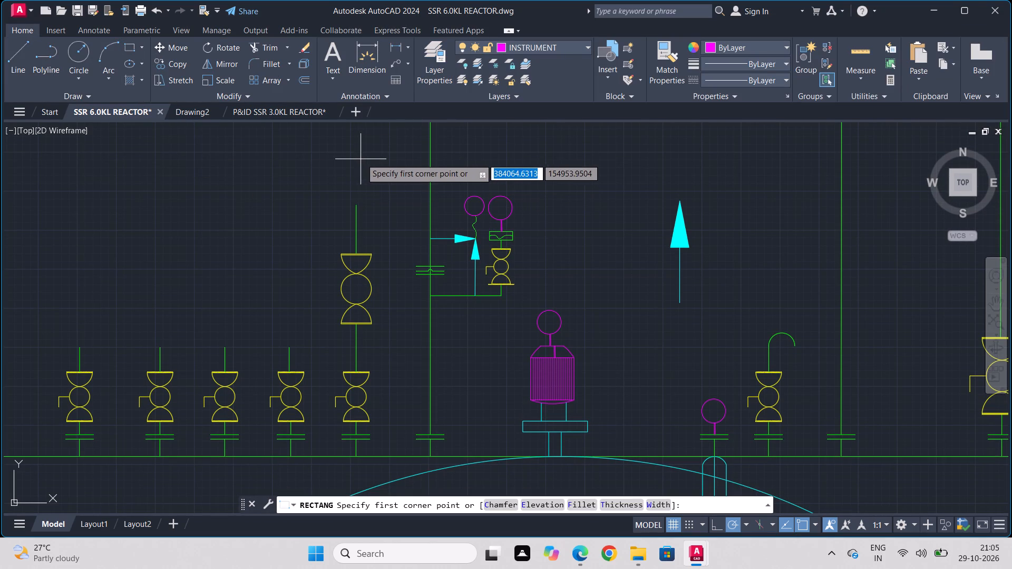
click(363, 128)
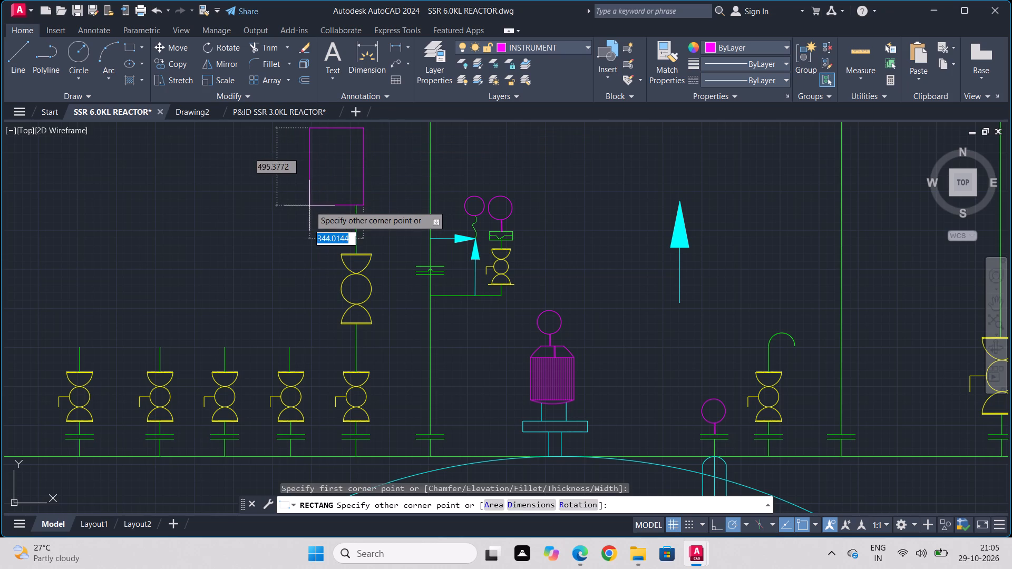
click(294, 190)
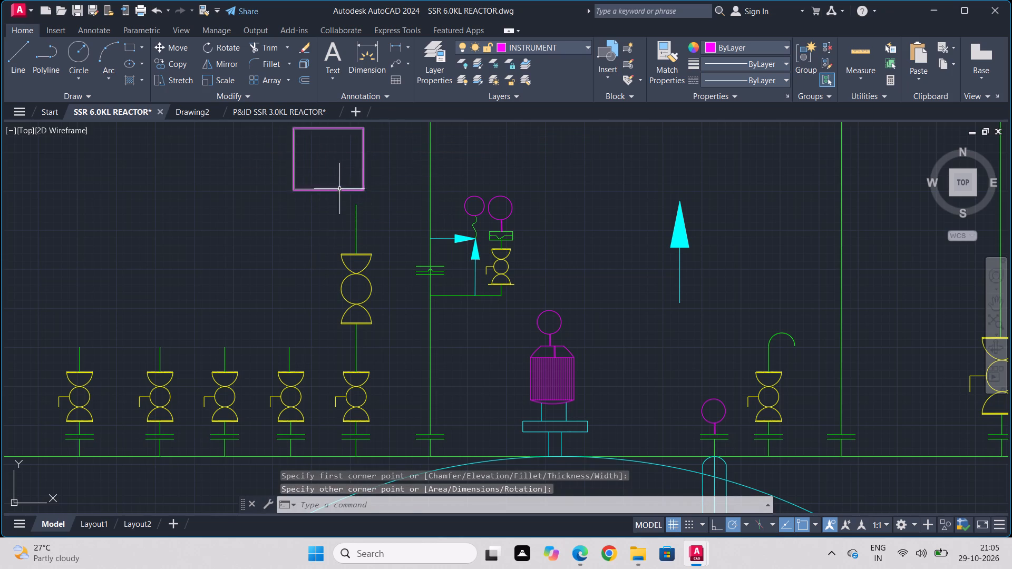
Move the new rectangle by the midpoint of its bottom edge onto the top end of the line above the stacked valves.
click(367, 158)
click(258, 193)
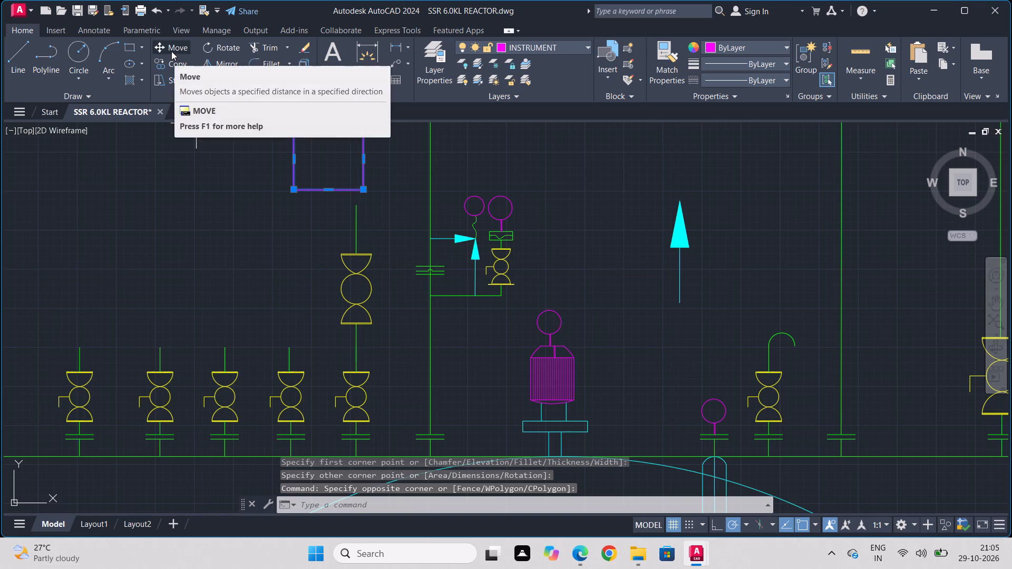
click(171, 51)
click(325, 193)
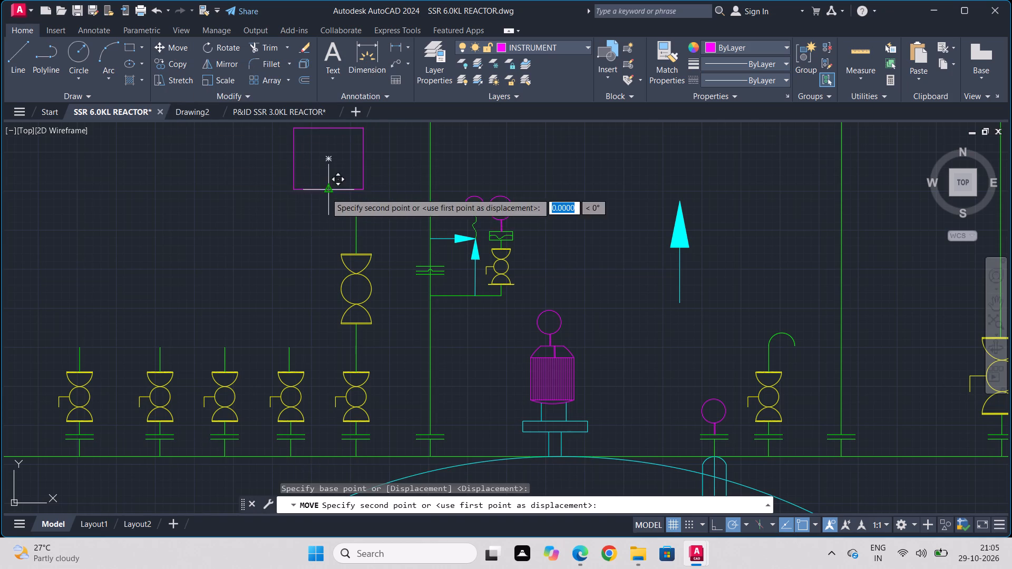
click(360, 204)
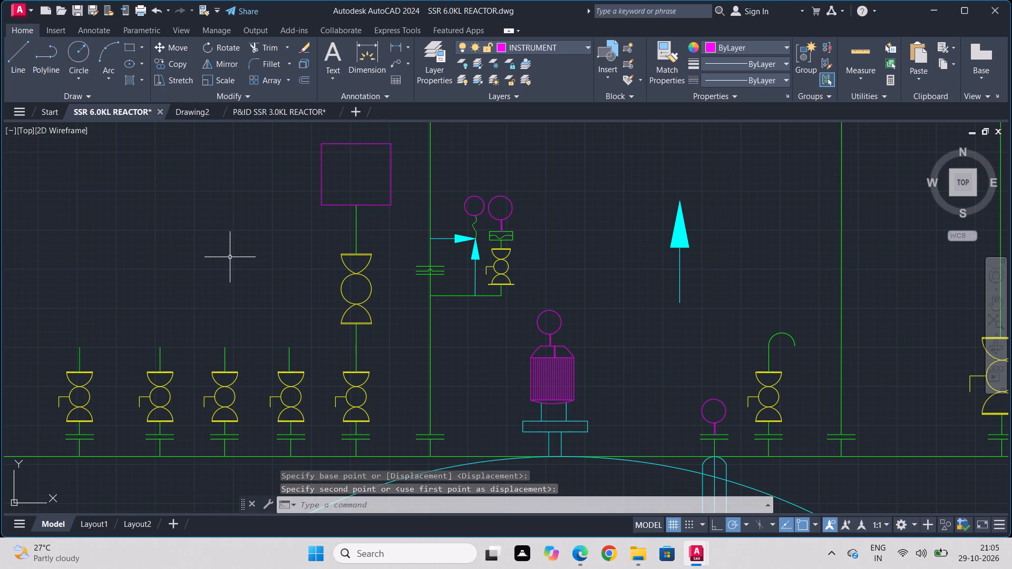
Draw two nearly straight arcs from the rectangle's side midpoints through its bottom midpoint, each running diagonally well past the rectangle.
click(102, 48)
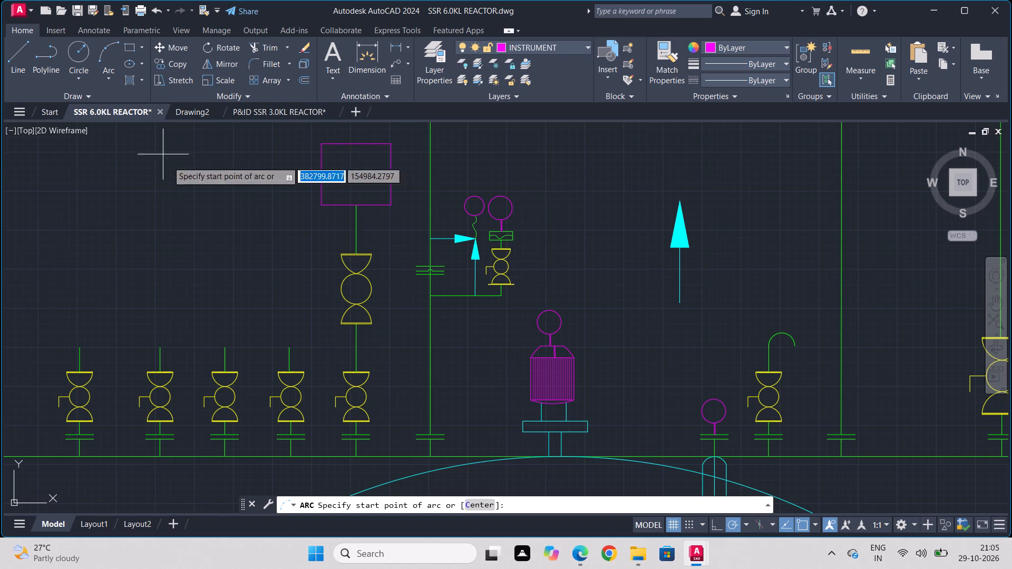
click(323, 172)
click(356, 201)
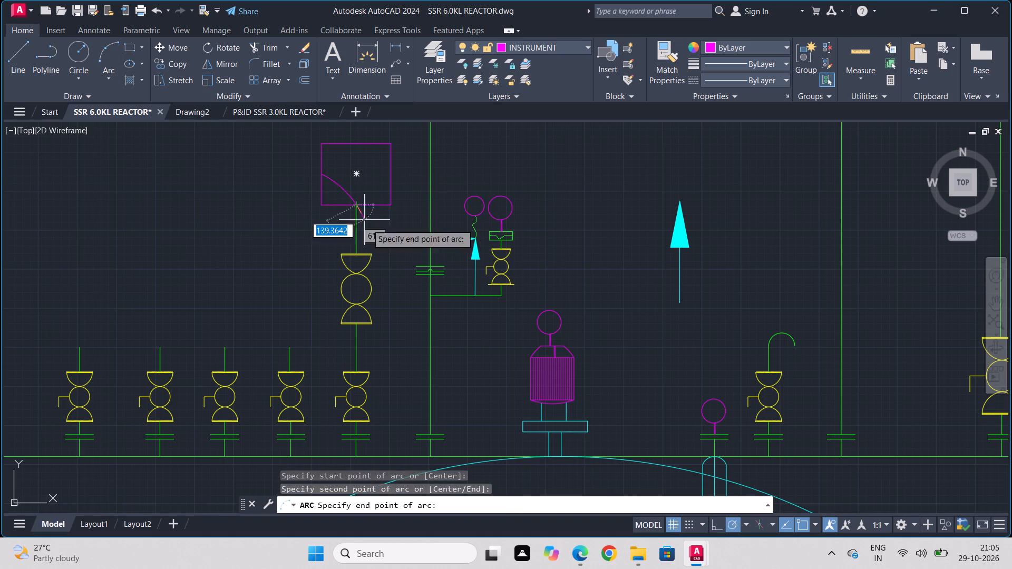
click(489, 314)
key(Escape)
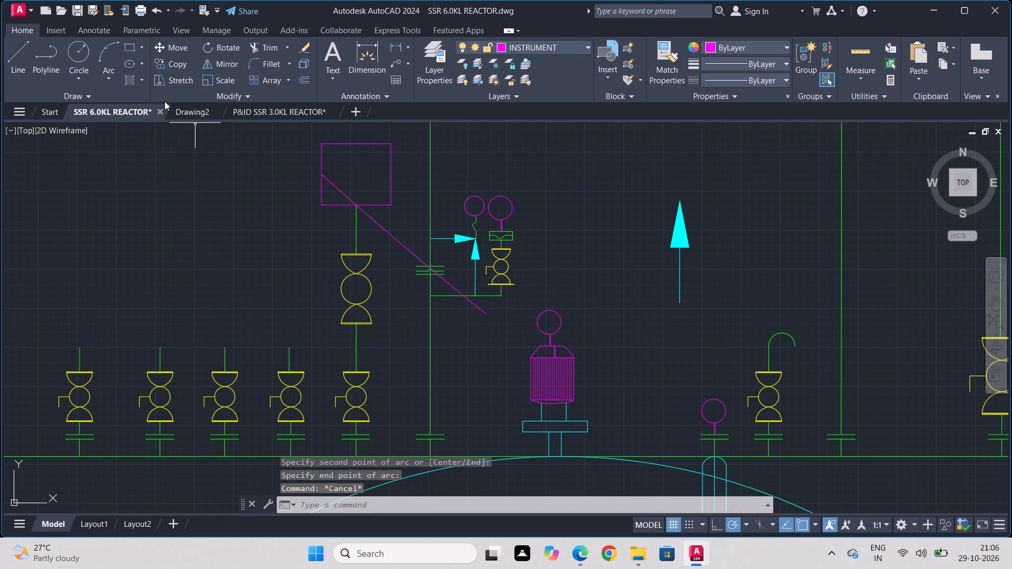
click(111, 46)
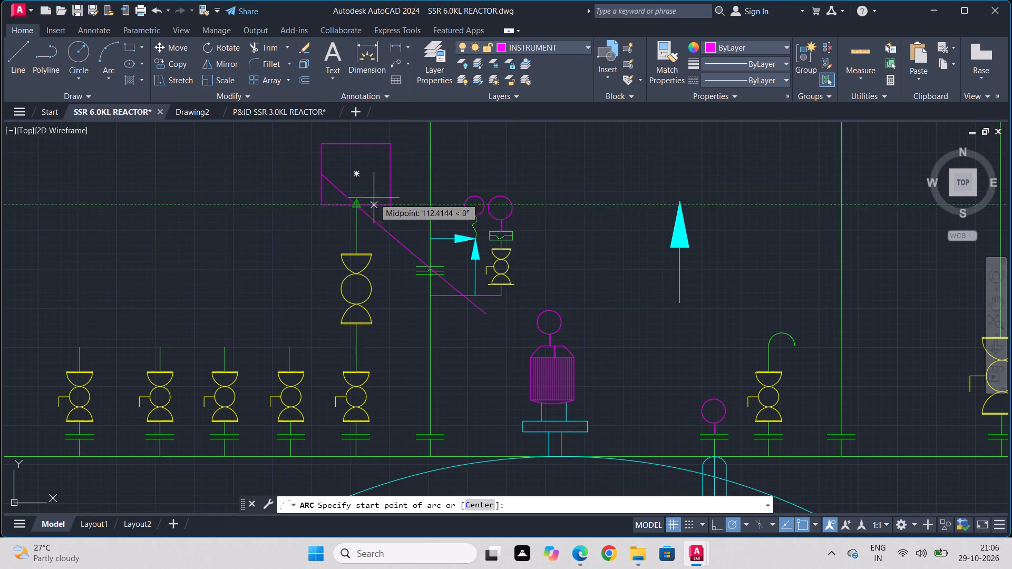
click(392, 174)
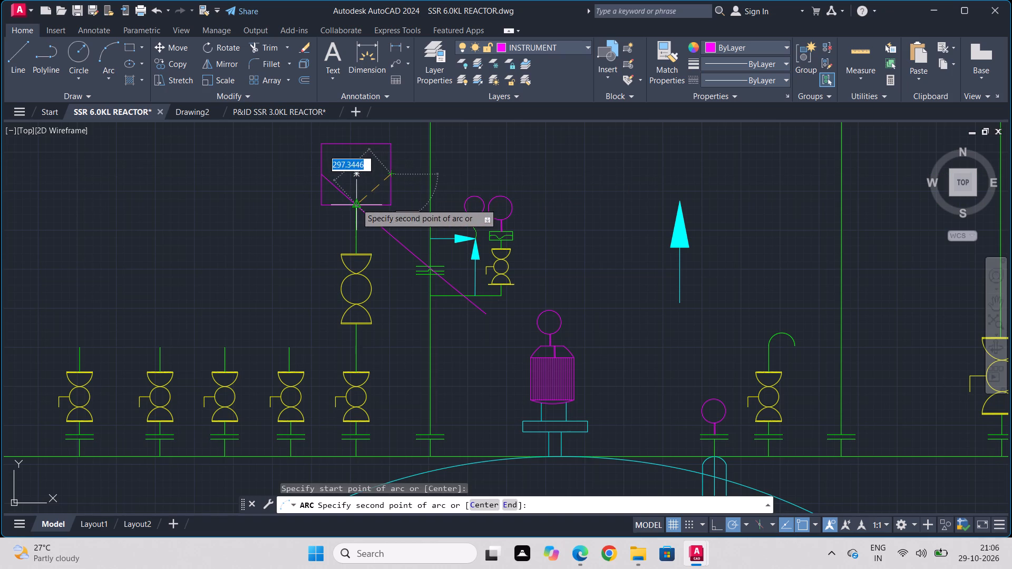
click(356, 203)
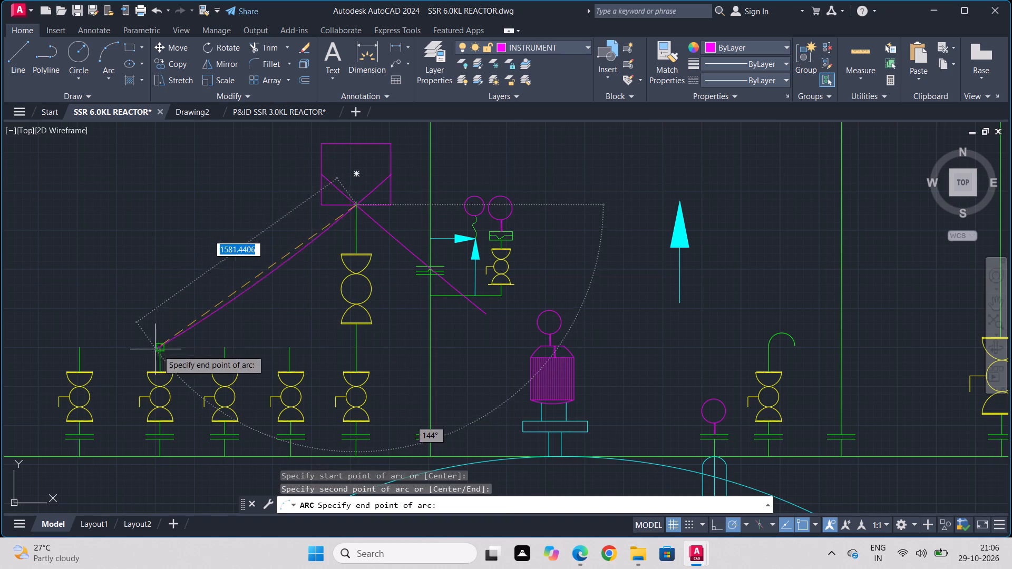
click(194, 368)
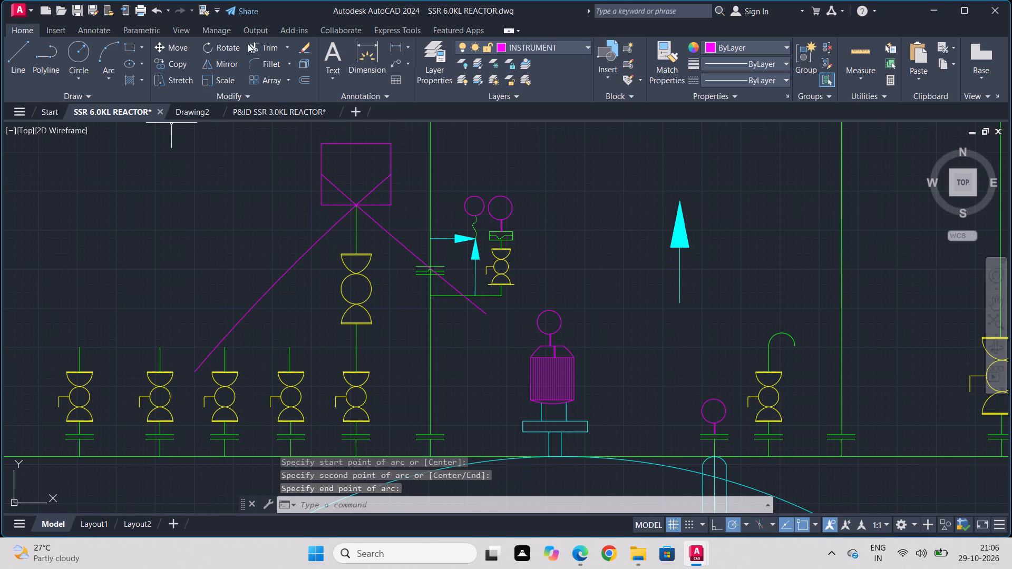
Trim away both arc tails extending below the rectangle, including the pieces crossing the flange and valve branch on the adjacent vertical line.
click(266, 45)
drag(266, 235, 298, 300)
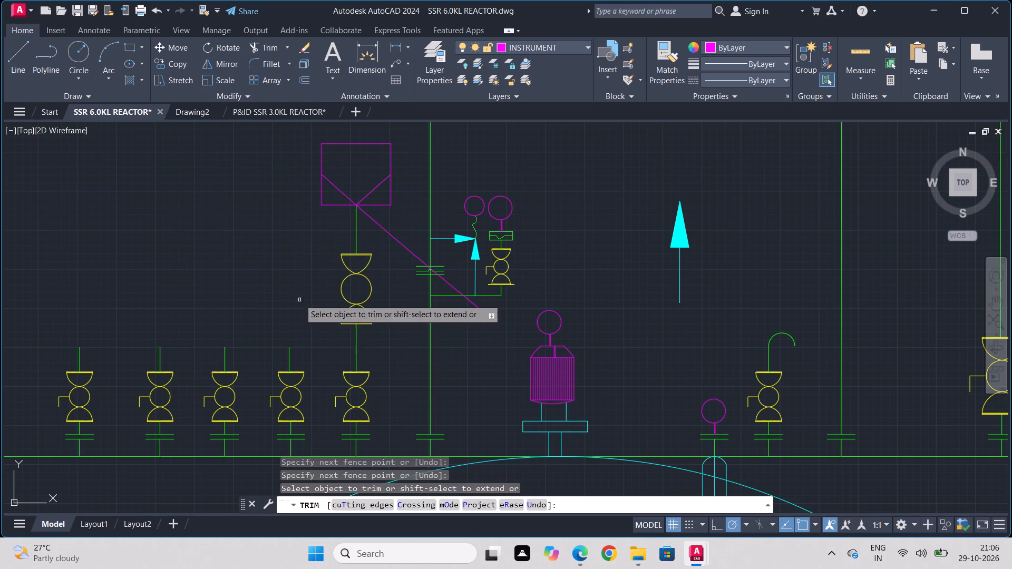
drag(401, 217, 395, 254)
scroll(432, 267, up, 3)
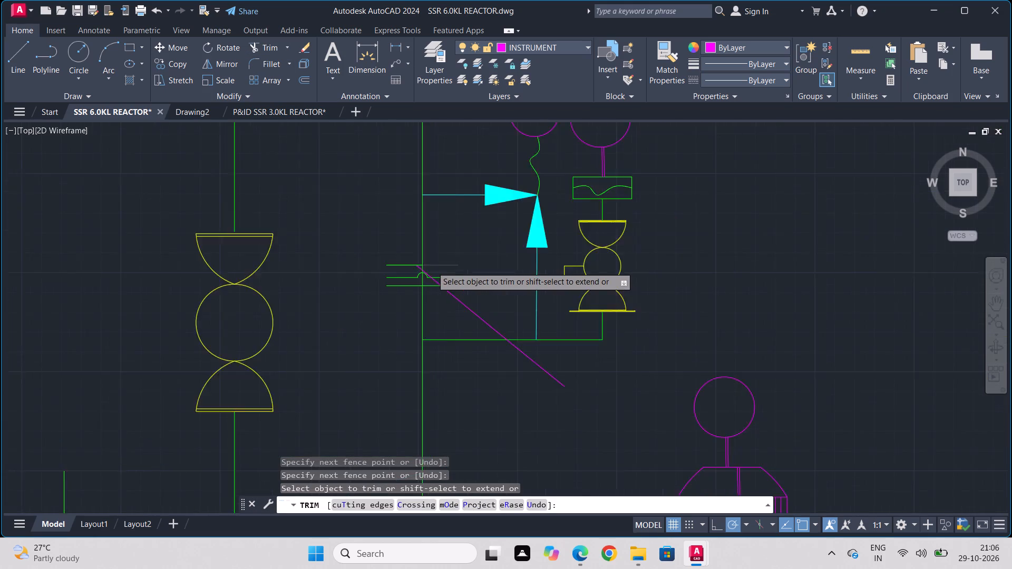
scroll(432, 267, up, 1)
click(396, 271)
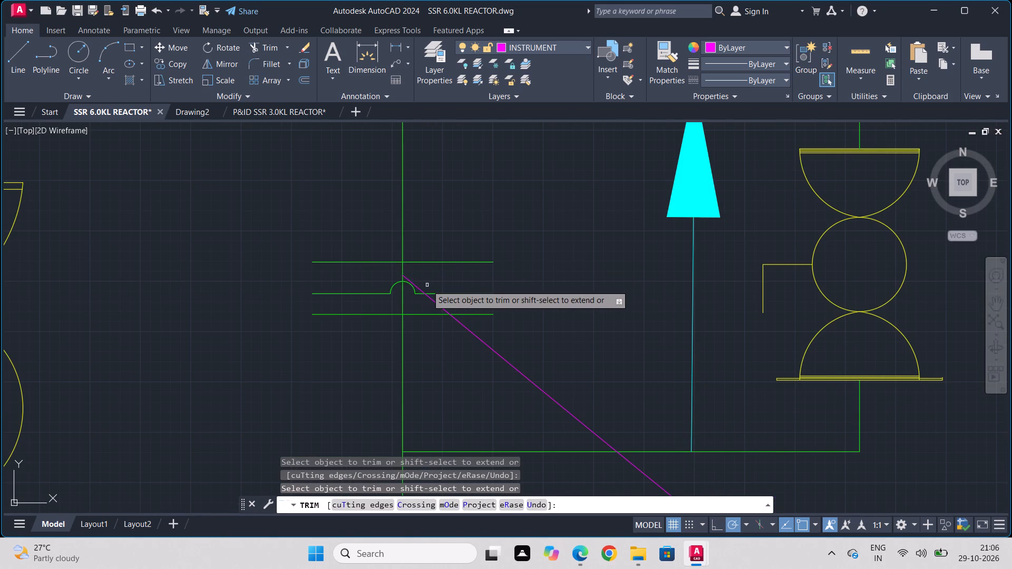
scroll(424, 284, up, 1)
scroll(424, 284, down, 1)
scroll(424, 284, up, 5)
drag(414, 240, 411, 303)
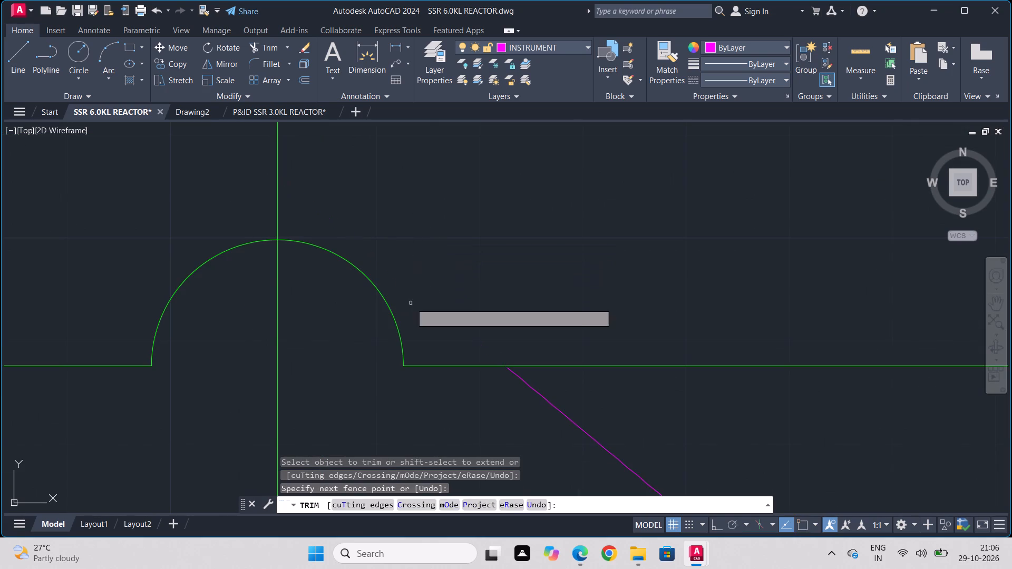
drag(544, 388, 511, 422)
scroll(550, 412, down, 4)
scroll(271, 298, down, 1)
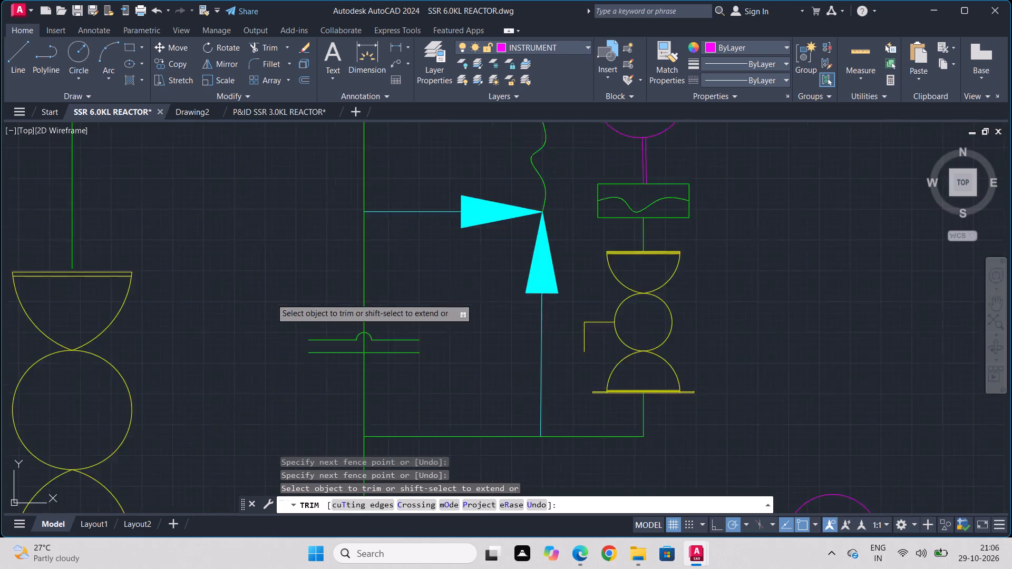
scroll(271, 298, down, 2)
scroll(196, 288, down, 2)
Trim the rectangle's lower side segments and bottom edge outside the two diagonals, leaving a funnel shape with a pointed base.
middle_drag(196, 288, 287, 312)
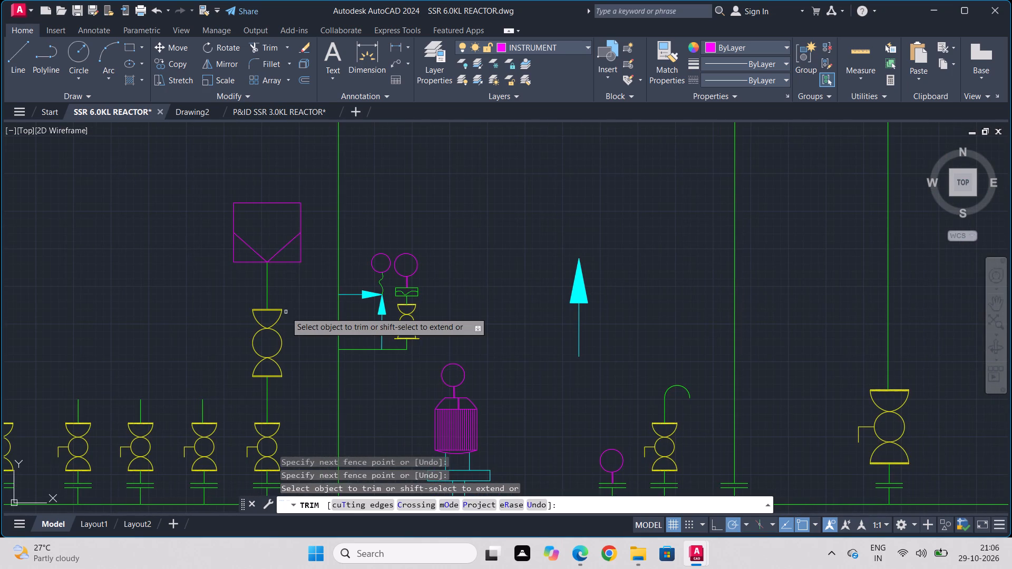
middle_drag(286, 312, 382, 300)
drag(335, 239, 309, 270)
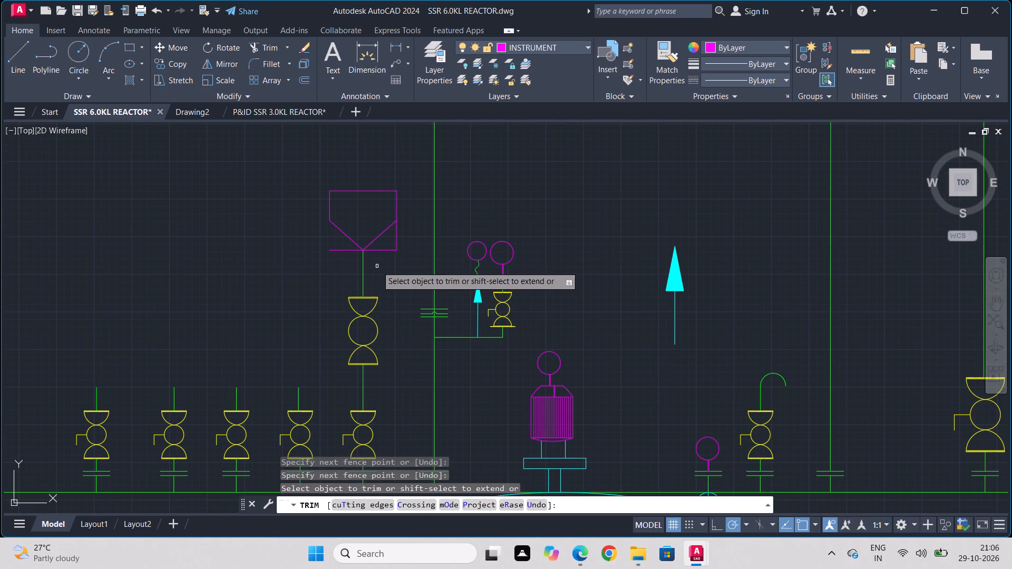
drag(397, 236, 388, 253)
click(388, 249)
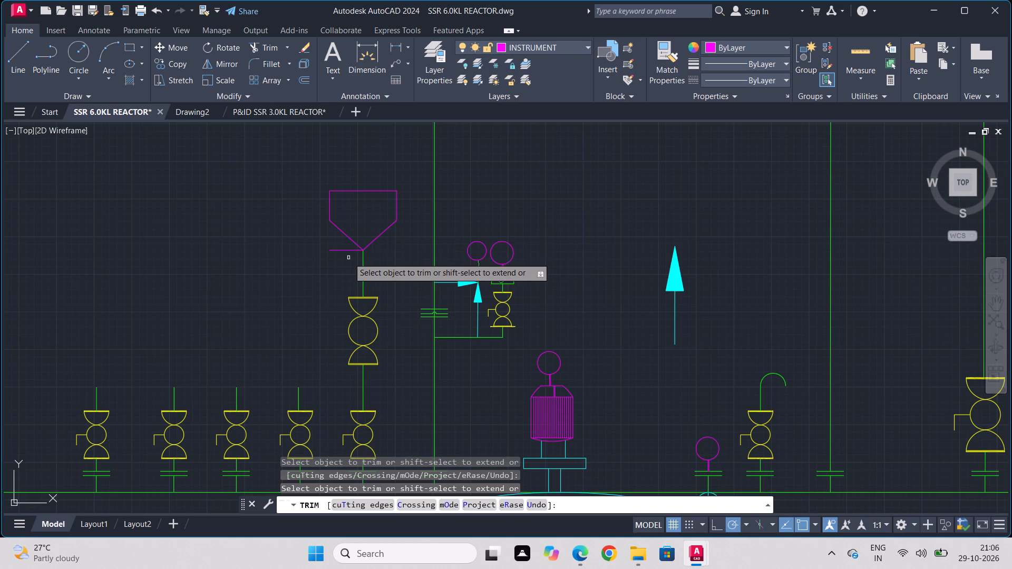
drag(348, 258, 337, 241)
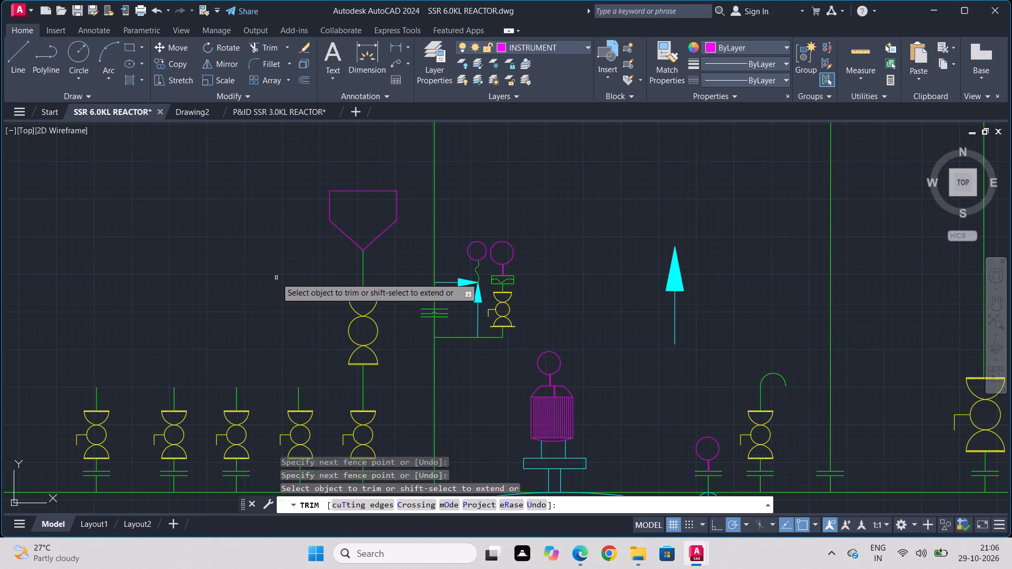
key(Escape)
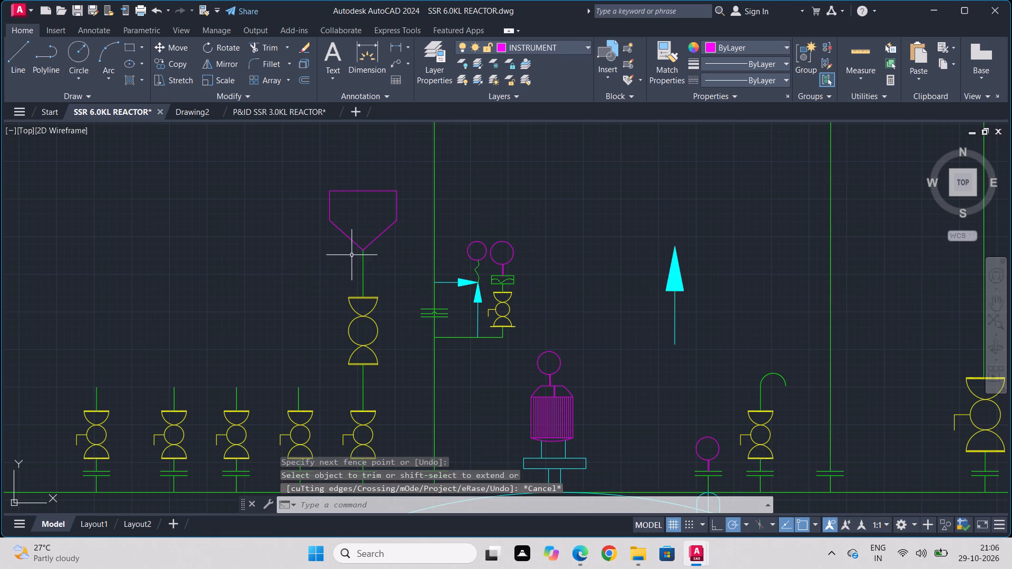
Shorten the line between the funnel and the upper valve by pulling its top end down to the line's midpoint.
scroll(365, 288, up, 2)
drag(368, 268, 319, 281)
click(318, 282)
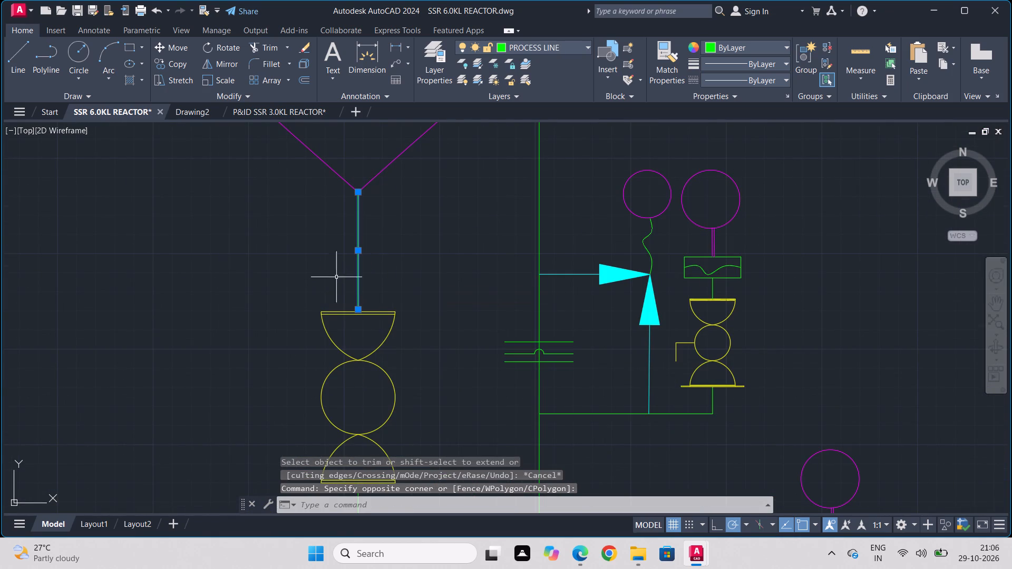
click(357, 193)
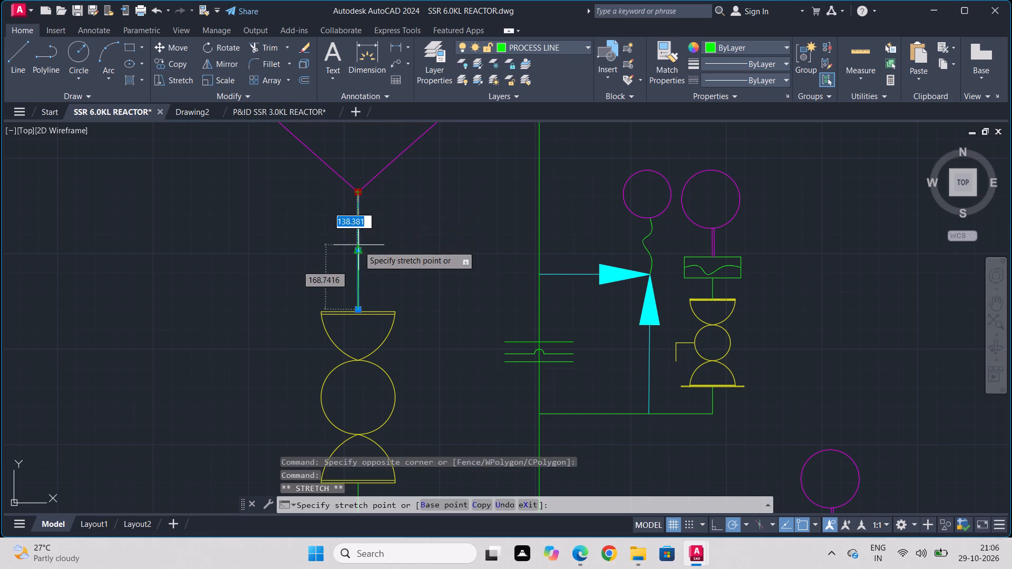
click(358, 248)
key(Escape)
Move the funnel symbol by its bottom tip down onto the top end of the shortened line.
scroll(406, 239, down, 2)
click(423, 140)
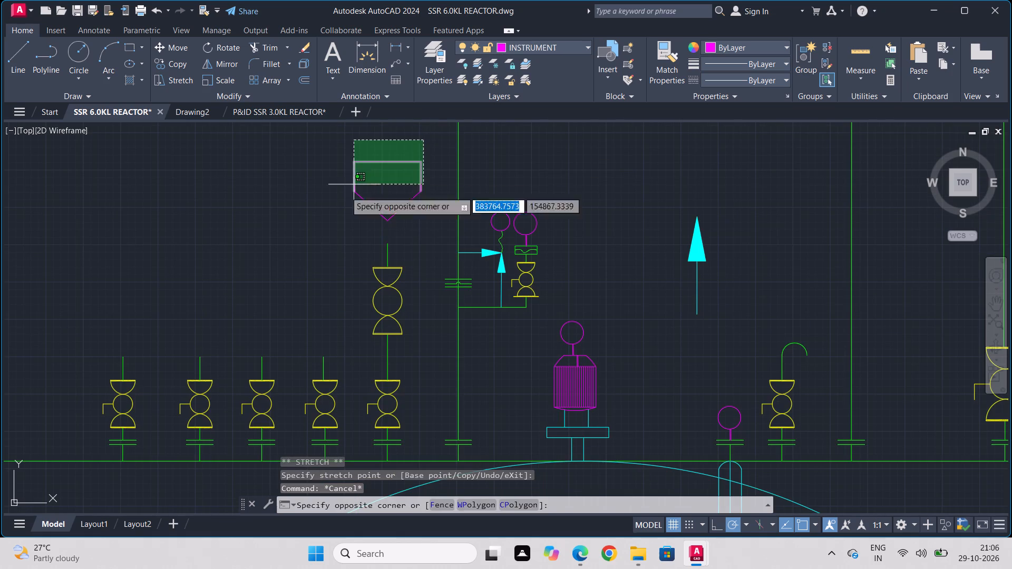
click(313, 214)
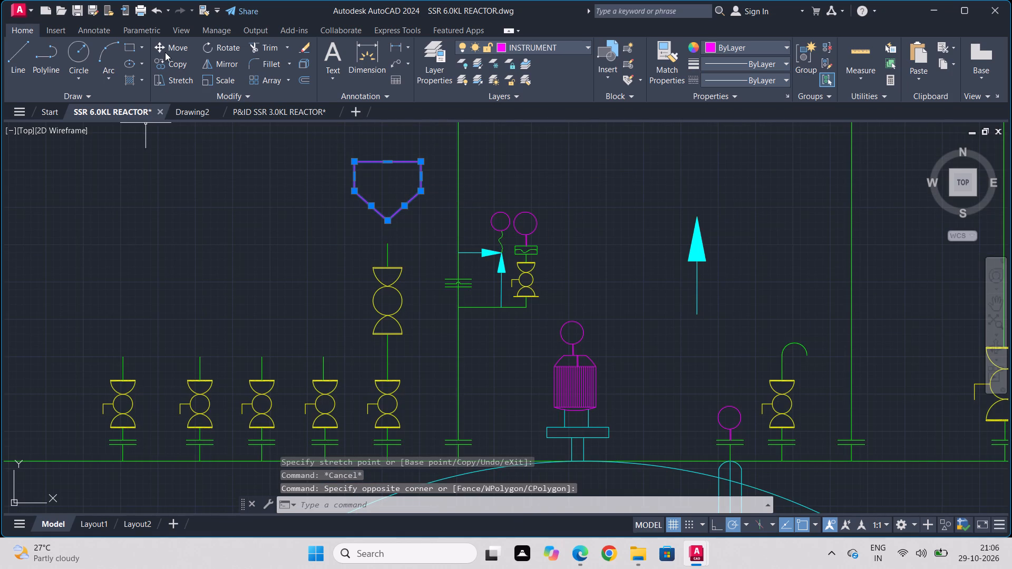
click(165, 52)
click(386, 224)
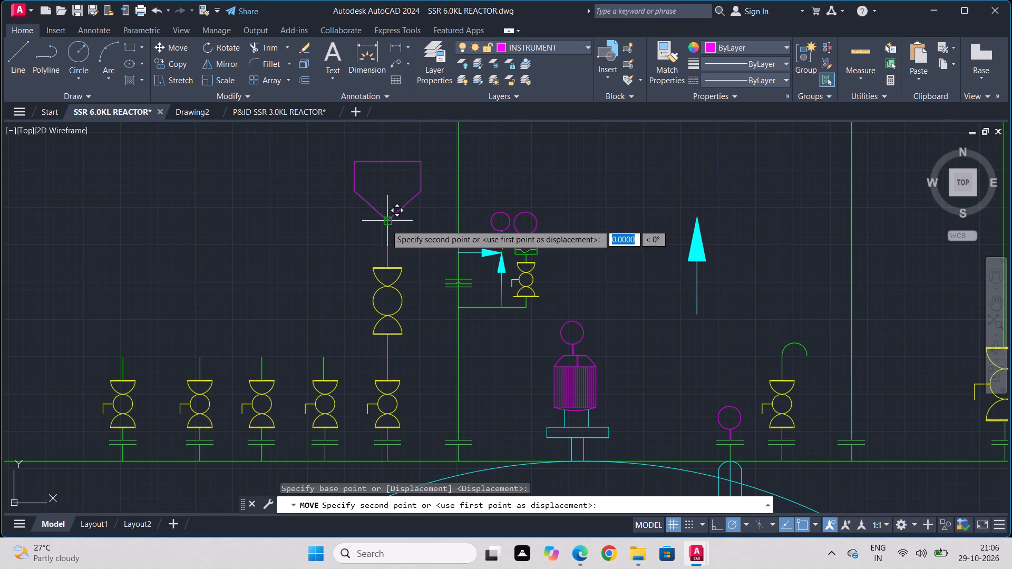
click(391, 243)
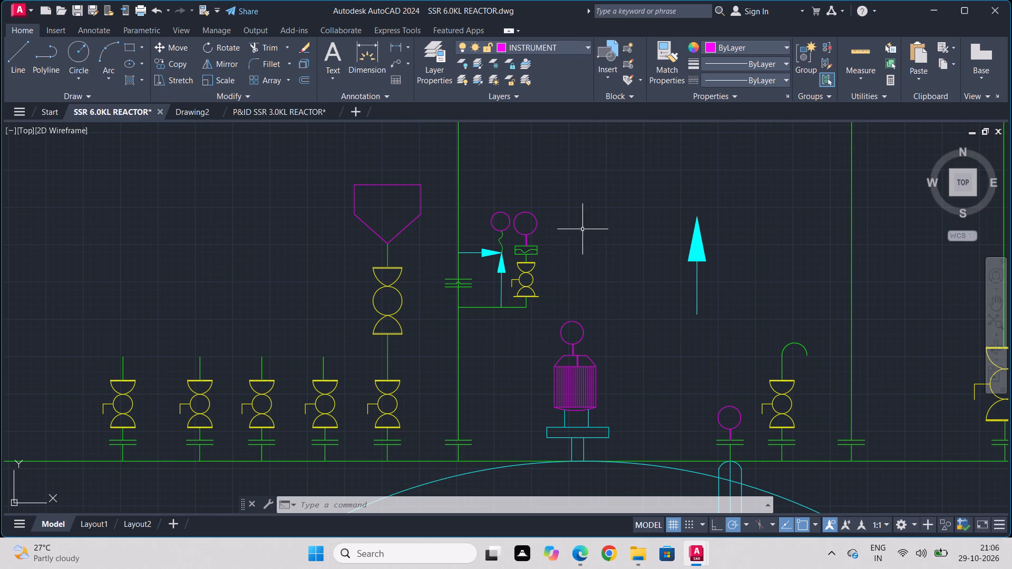
Rotate the large loose cyan arrow 180° about its tail end so that it points downward.
click(738, 205)
click(636, 283)
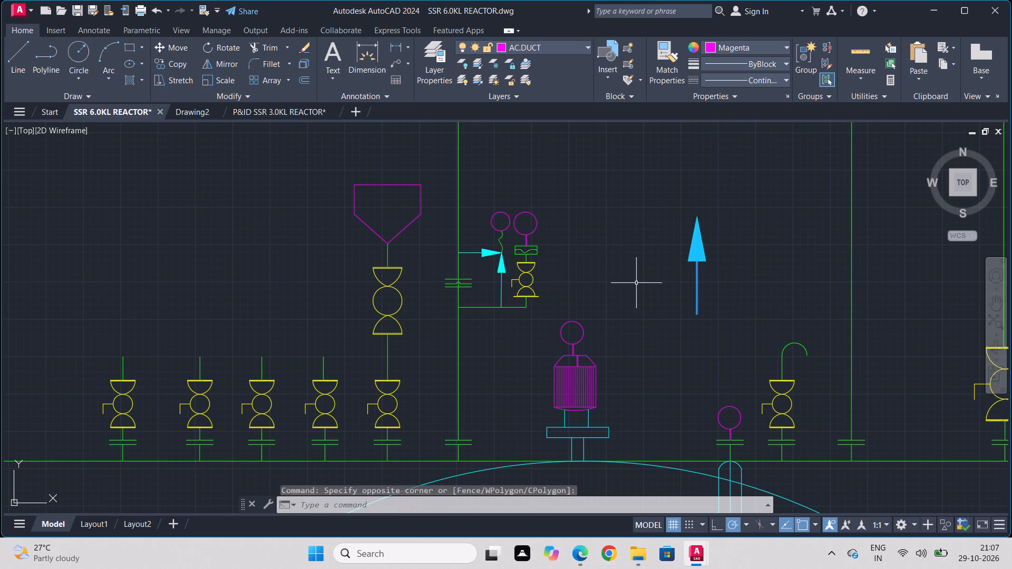
click(205, 46)
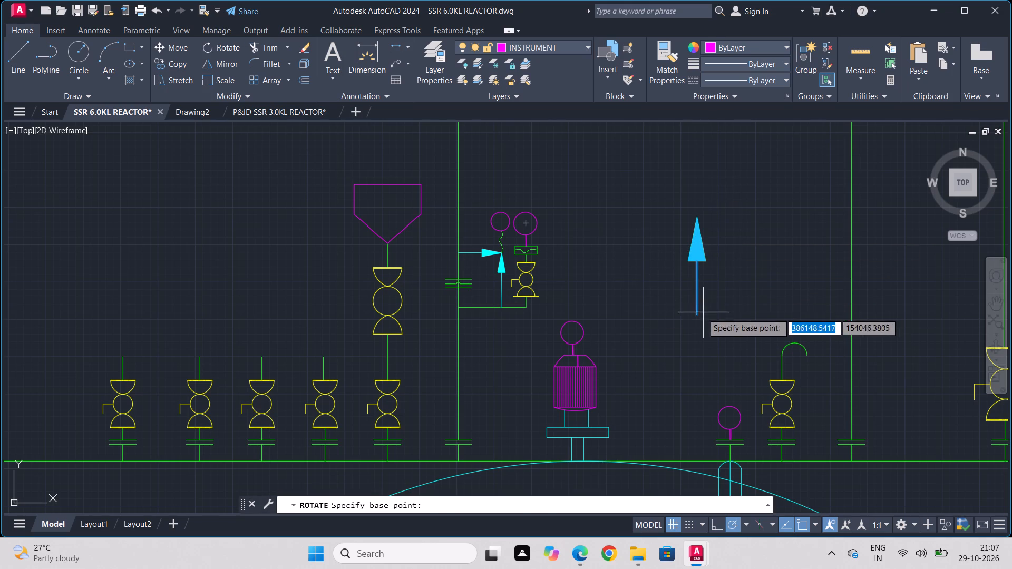
click(699, 313)
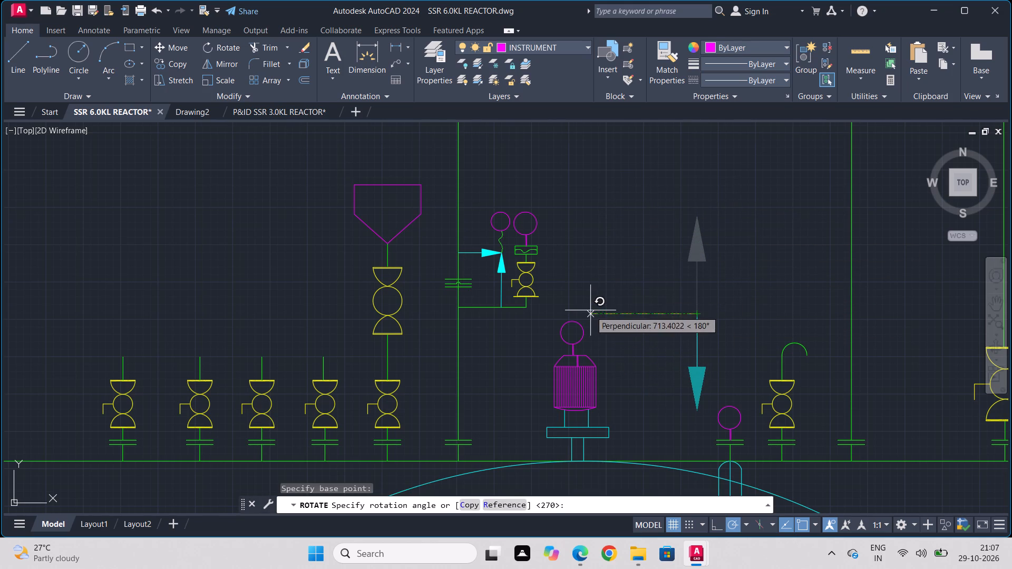
click(590, 310)
Scale the loose downward-pointing cyan arrow down slightly about its tip.
drag(726, 314, 717, 315)
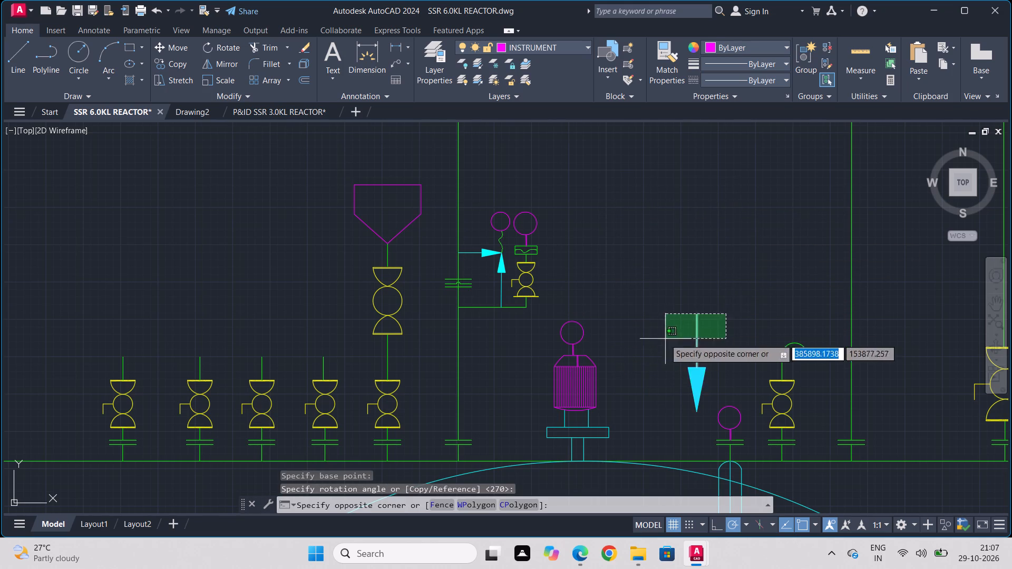
click(644, 381)
click(213, 73)
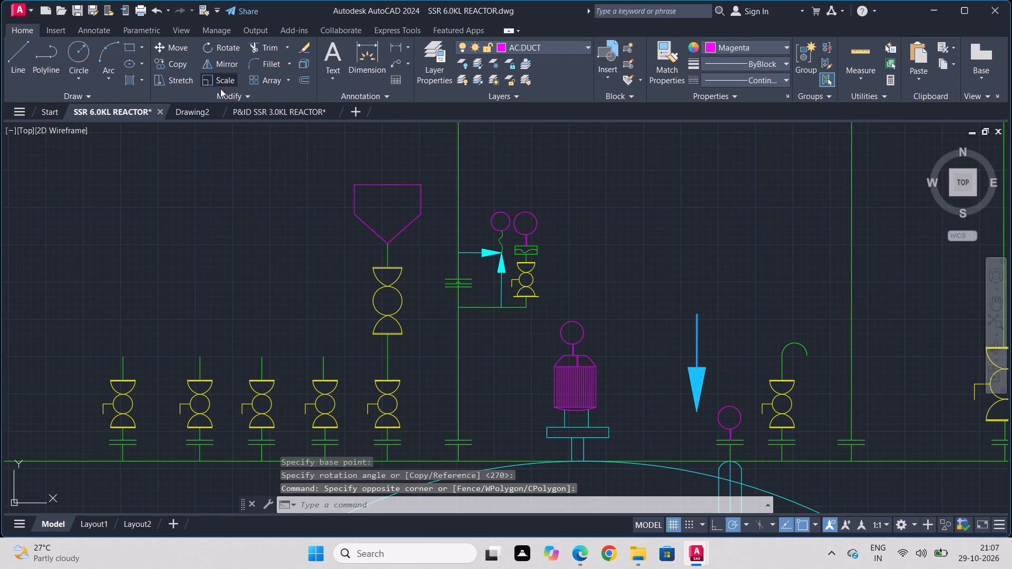
click(694, 413)
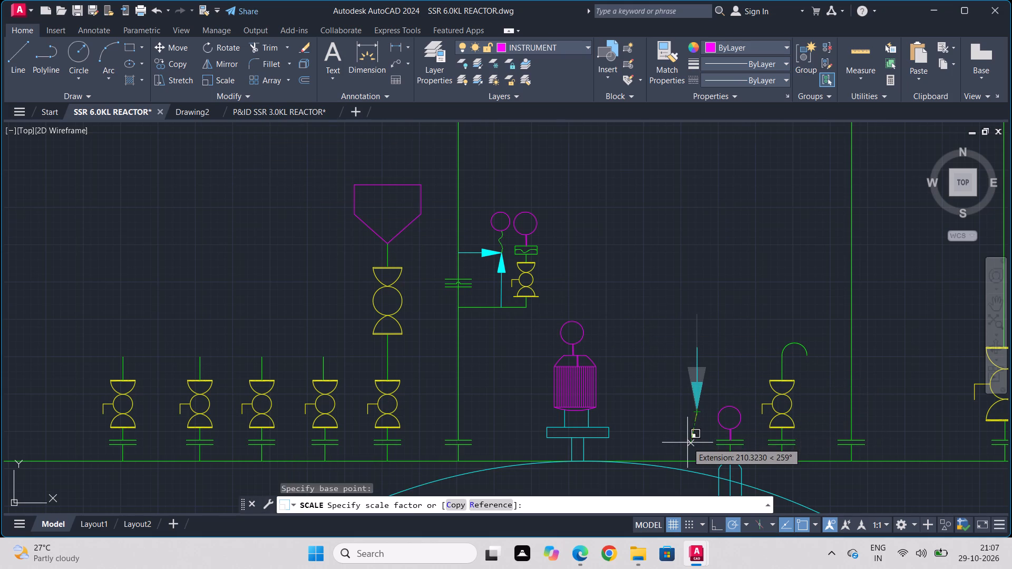
click(670, 443)
Move the cyan arrow by its tip onto the midpoint of the charging funnel's top edge.
click(723, 329)
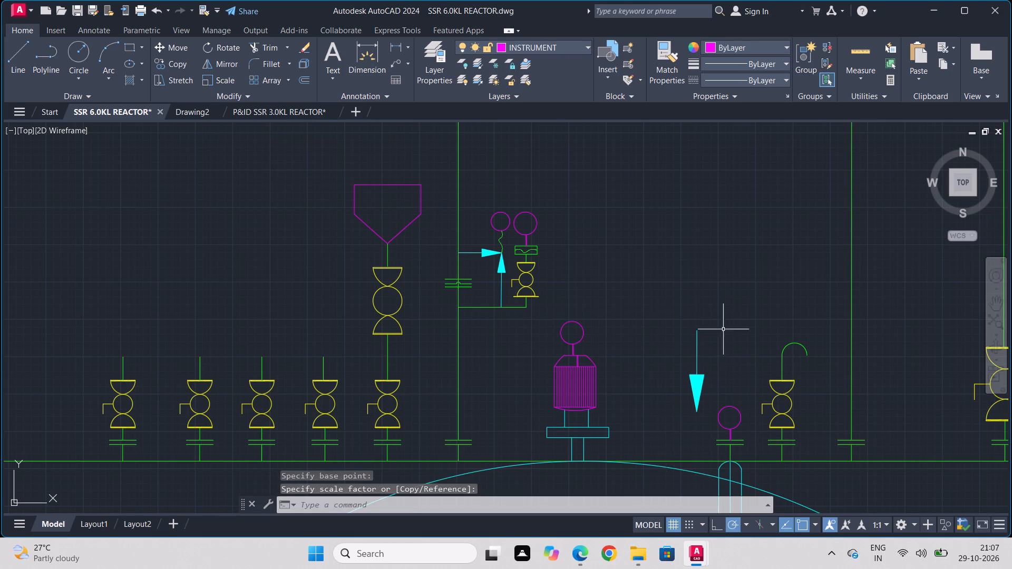
click(666, 396)
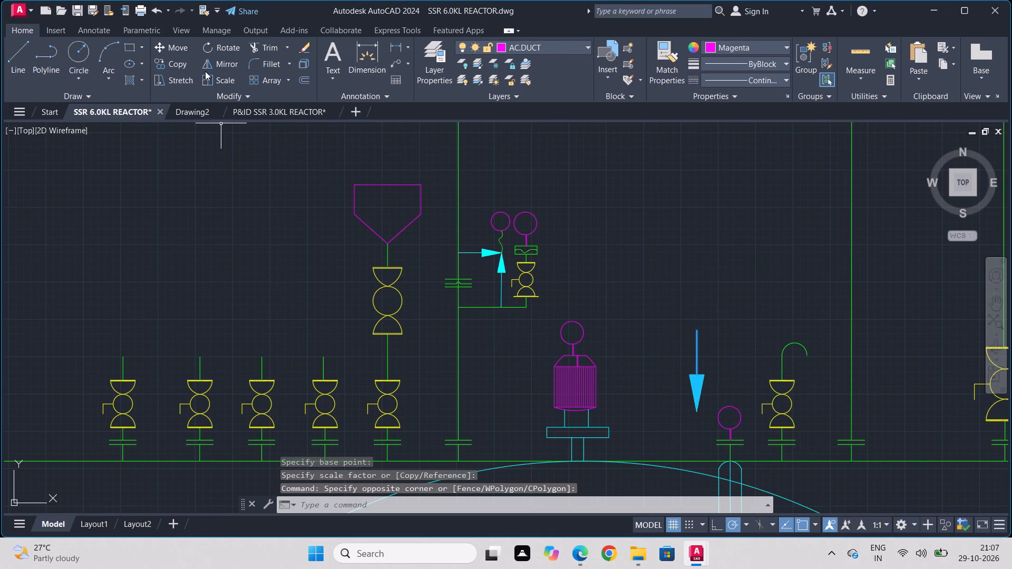
click(172, 51)
click(695, 412)
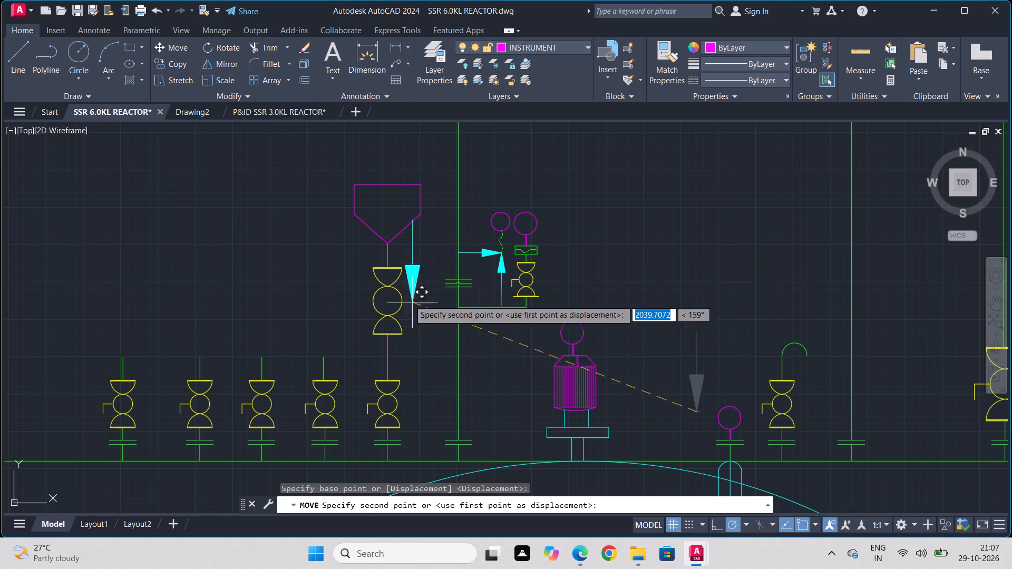
click(386, 184)
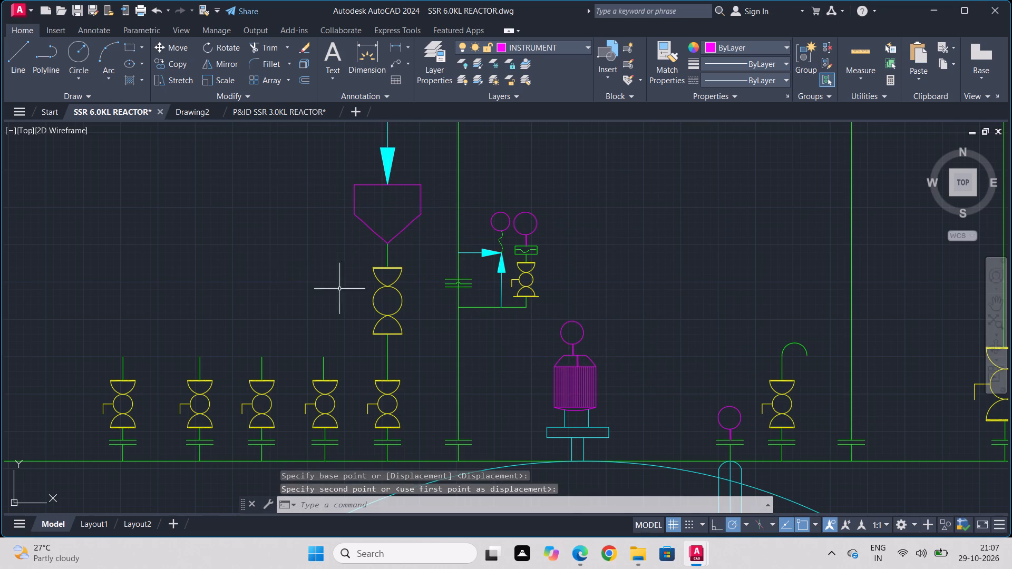
Draw a short vertical line in line with the funnel arrow, from about 252 units above its tail down to just above the tail.
scroll(389, 295, down, 1)
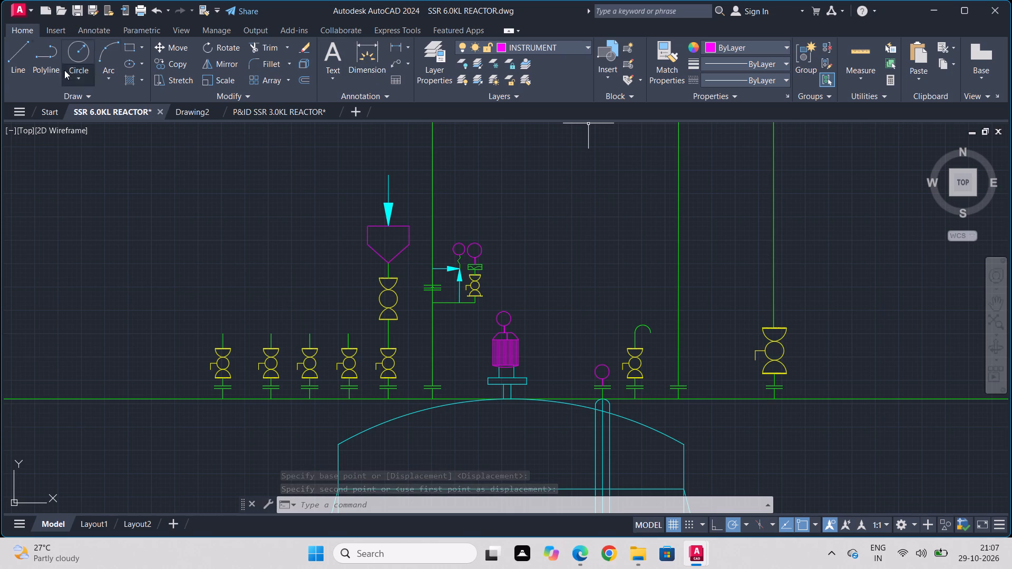
click(17, 60)
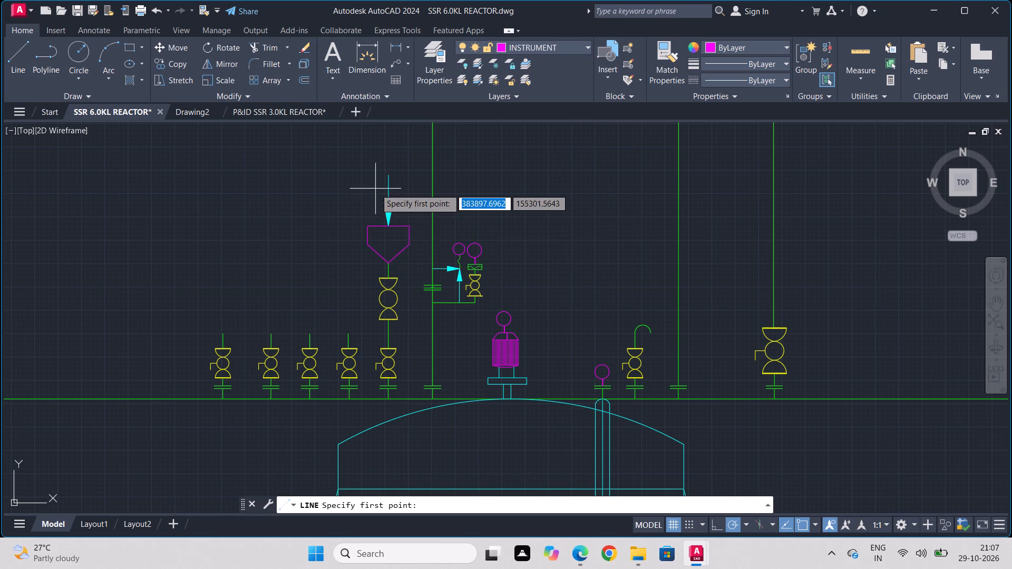
scroll(375, 189, up, 2)
middle_drag(407, 152, 386, 302)
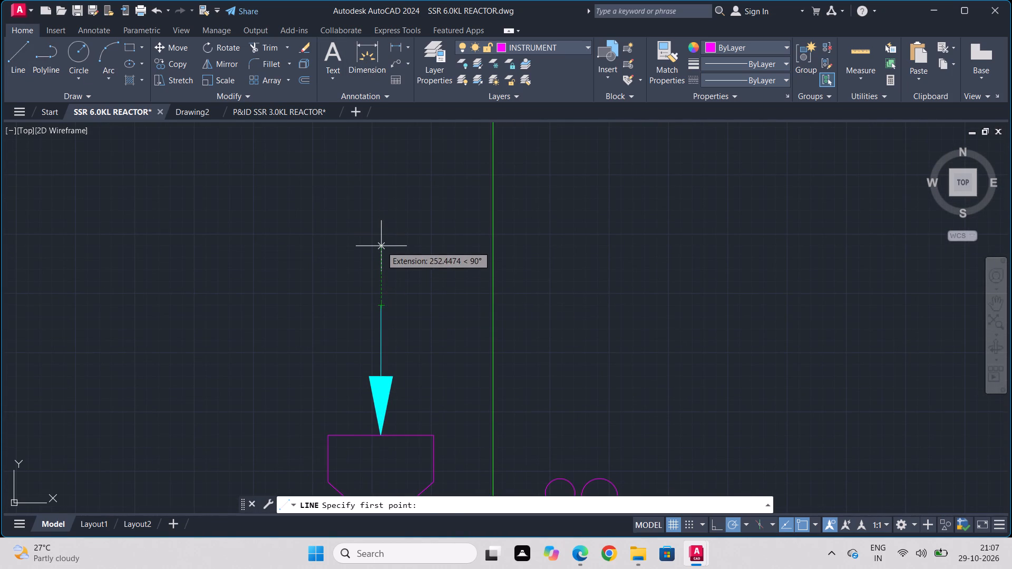
click(381, 246)
click(381, 297)
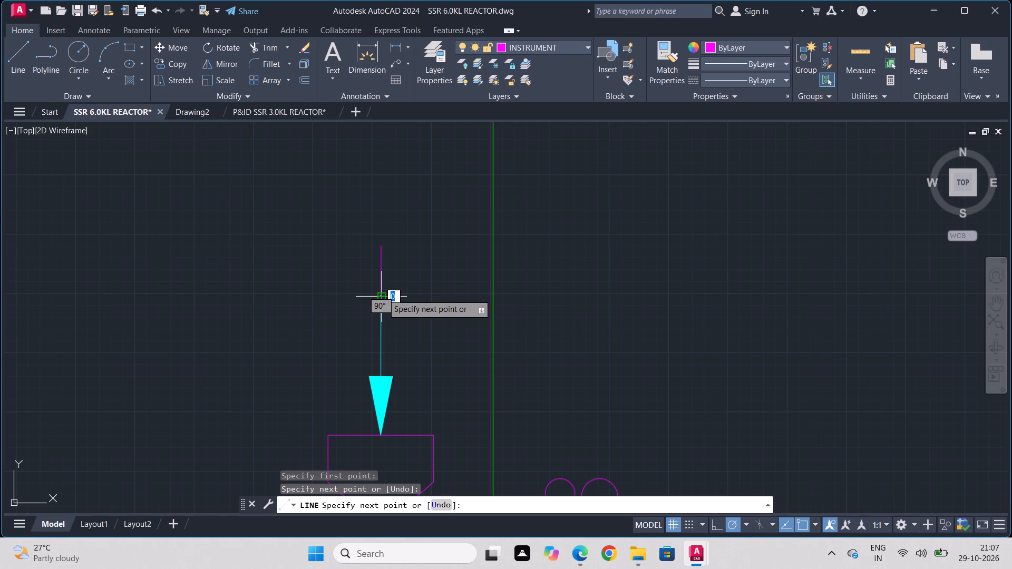
key(Escape)
Copy the short vertical line about 322 units straight up to form a second dash above the funnel arrow.
drag(400, 263, 391, 264)
click(285, 286)
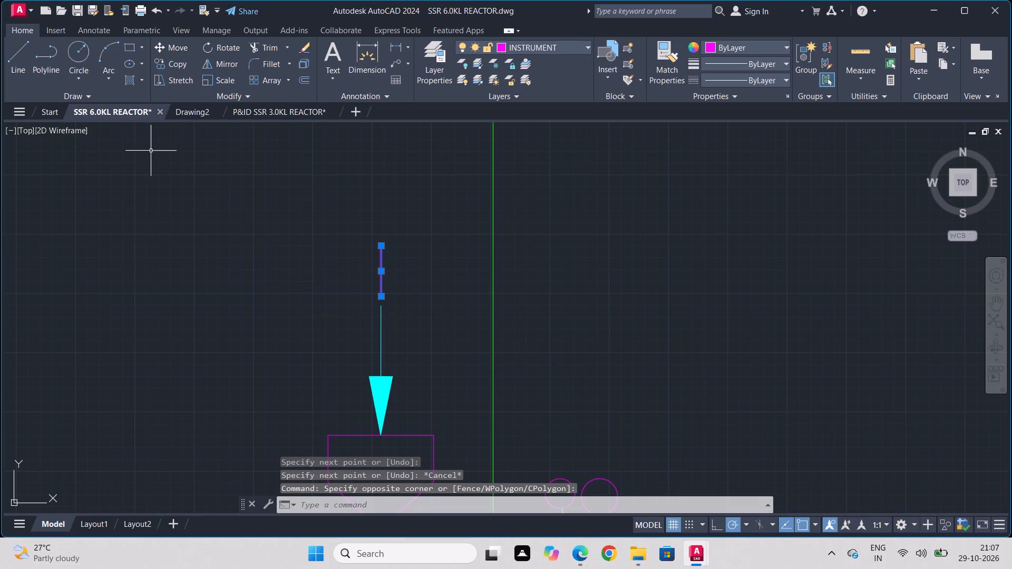
click(169, 64)
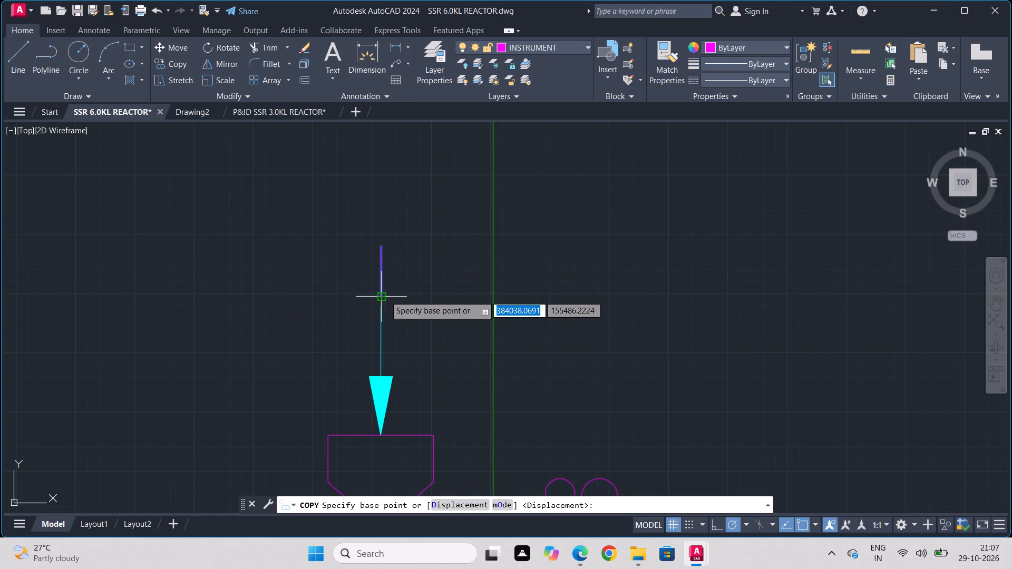
click(385, 296)
click(380, 220)
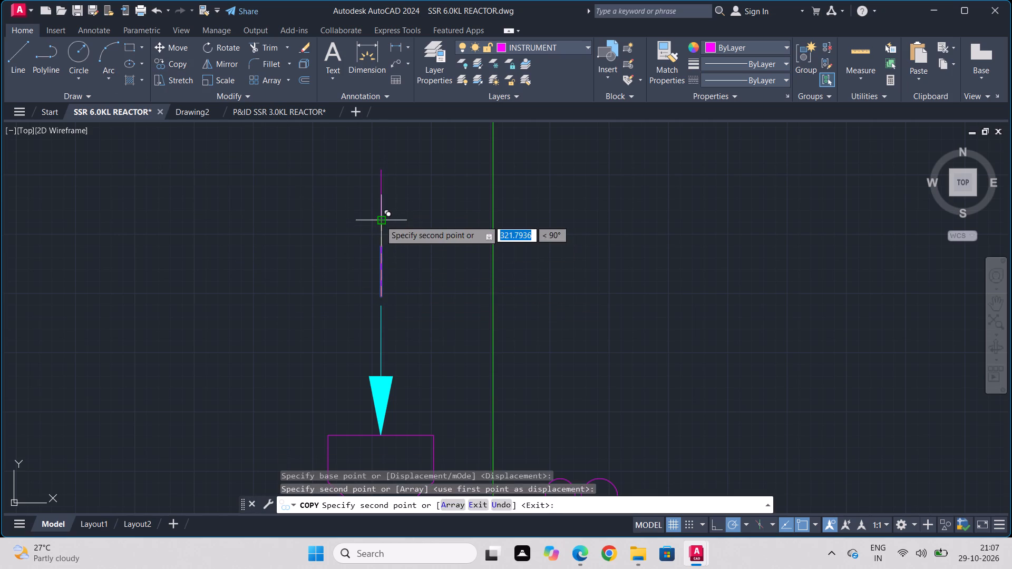
key(Escape)
Change the colour of both dashes above the funnel arrow to cyan.
click(397, 194)
click(352, 287)
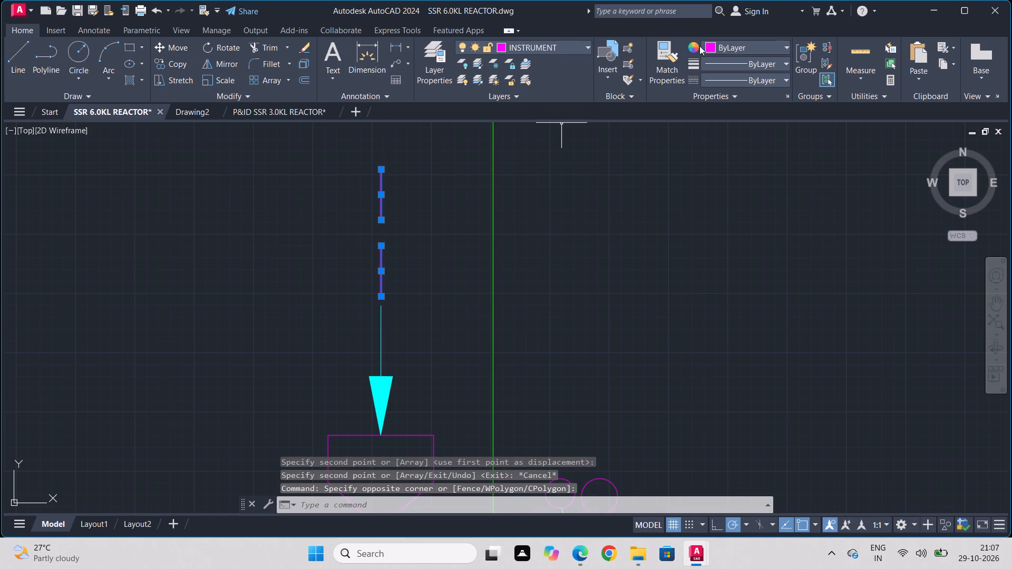
click(709, 44)
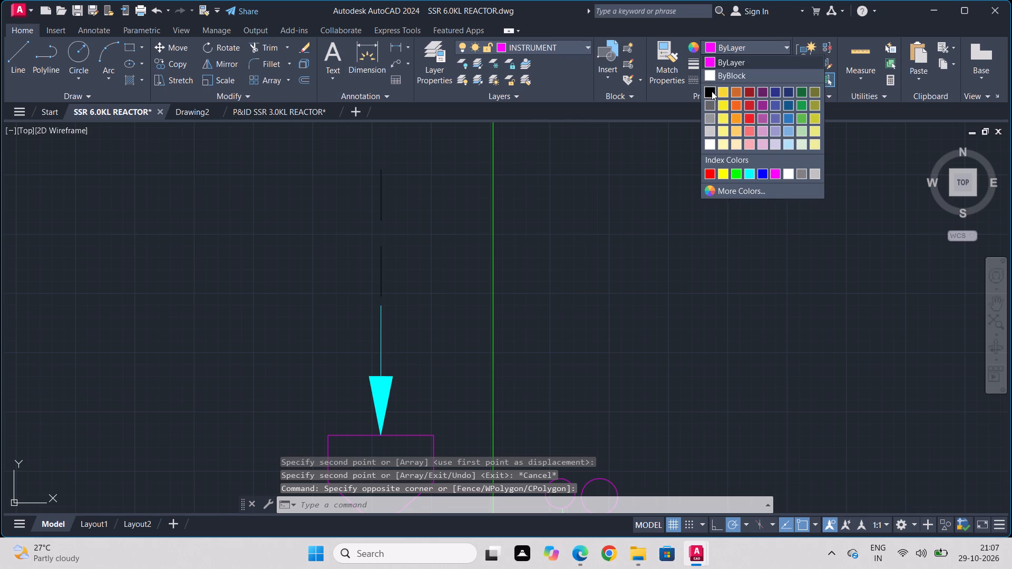
click(747, 169)
key(Escape)
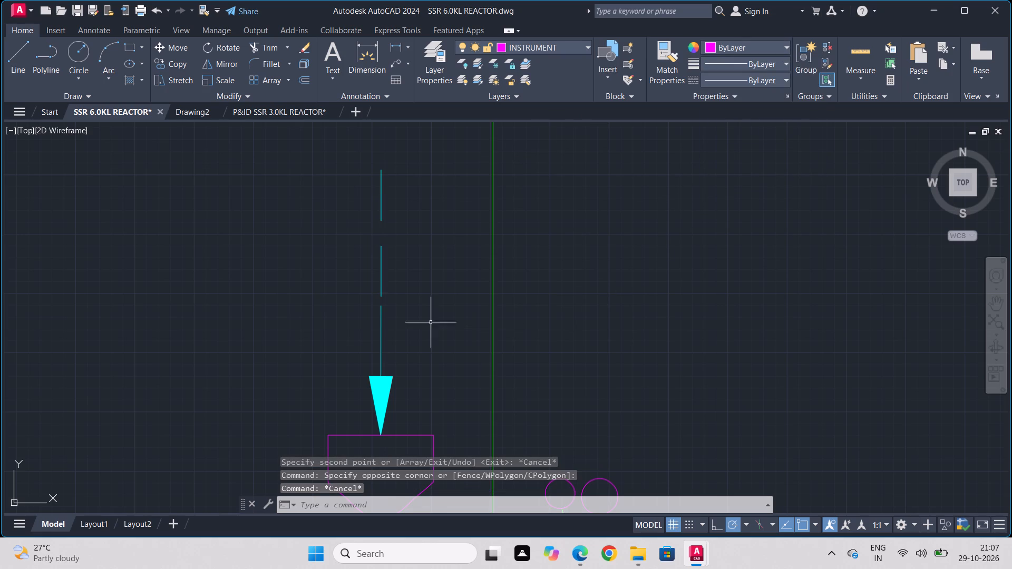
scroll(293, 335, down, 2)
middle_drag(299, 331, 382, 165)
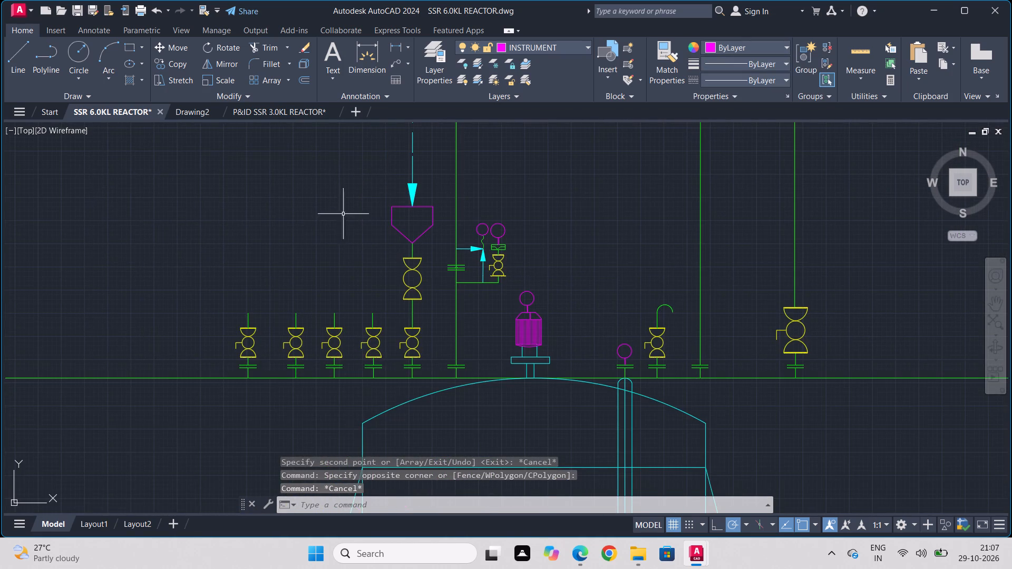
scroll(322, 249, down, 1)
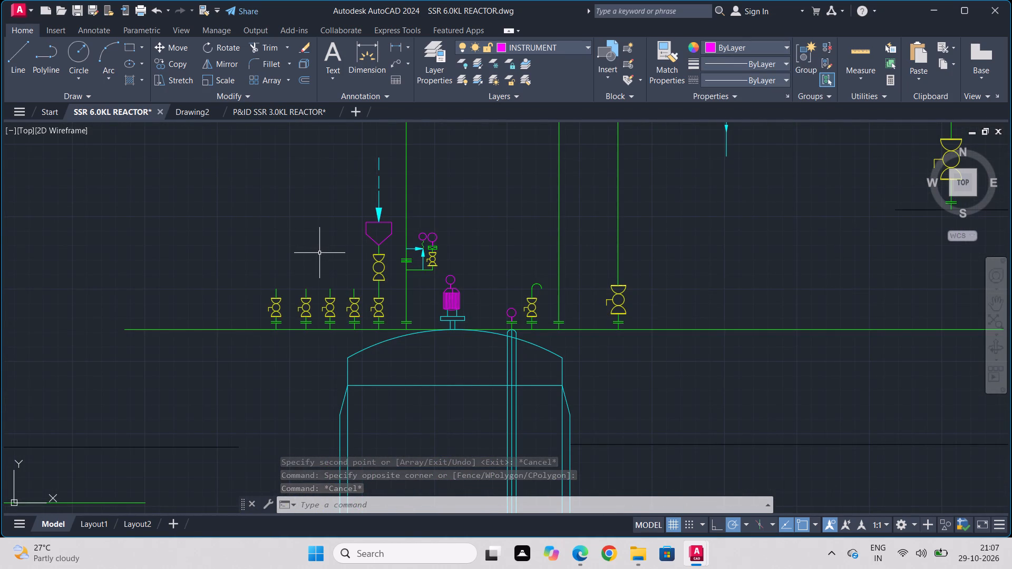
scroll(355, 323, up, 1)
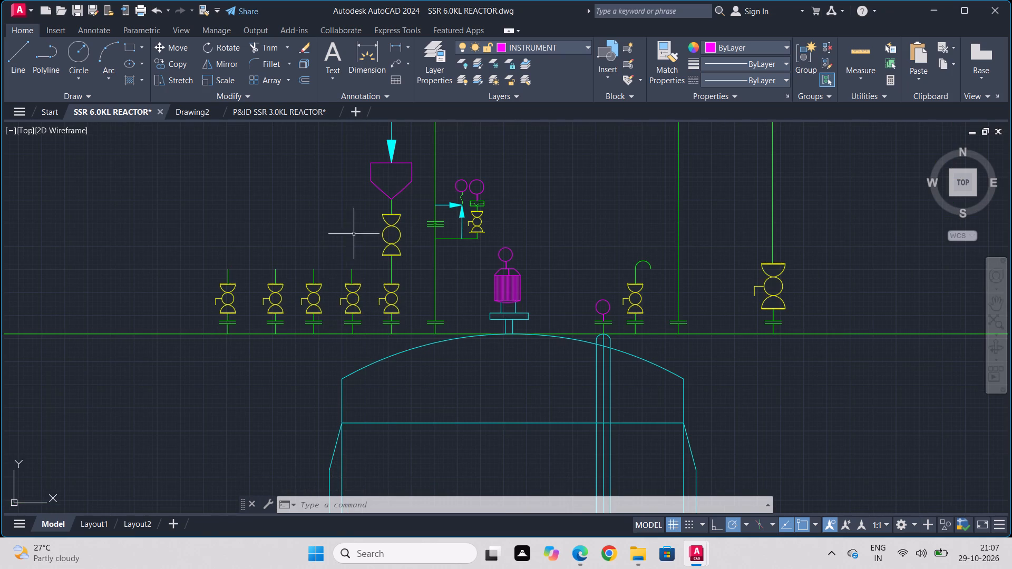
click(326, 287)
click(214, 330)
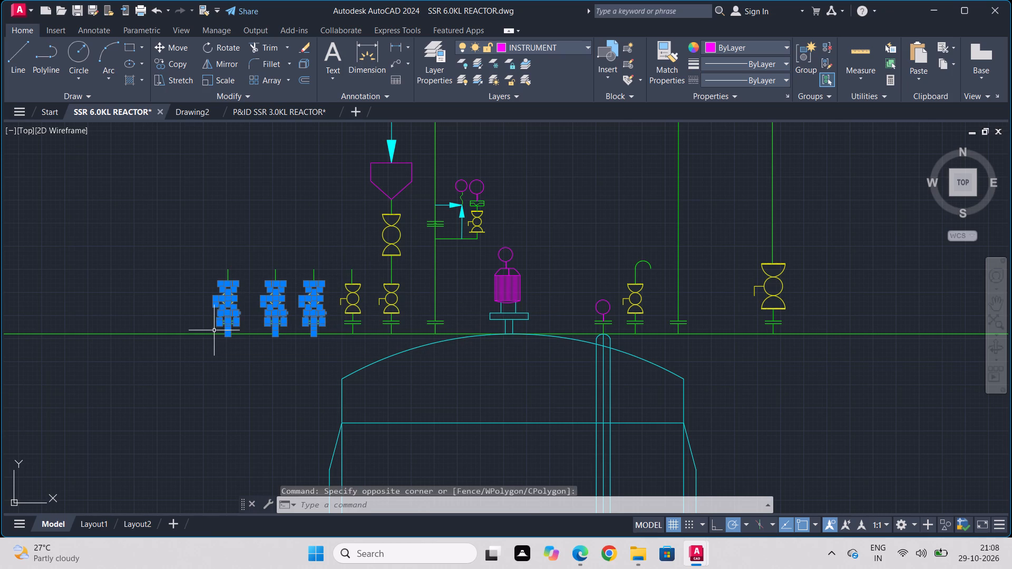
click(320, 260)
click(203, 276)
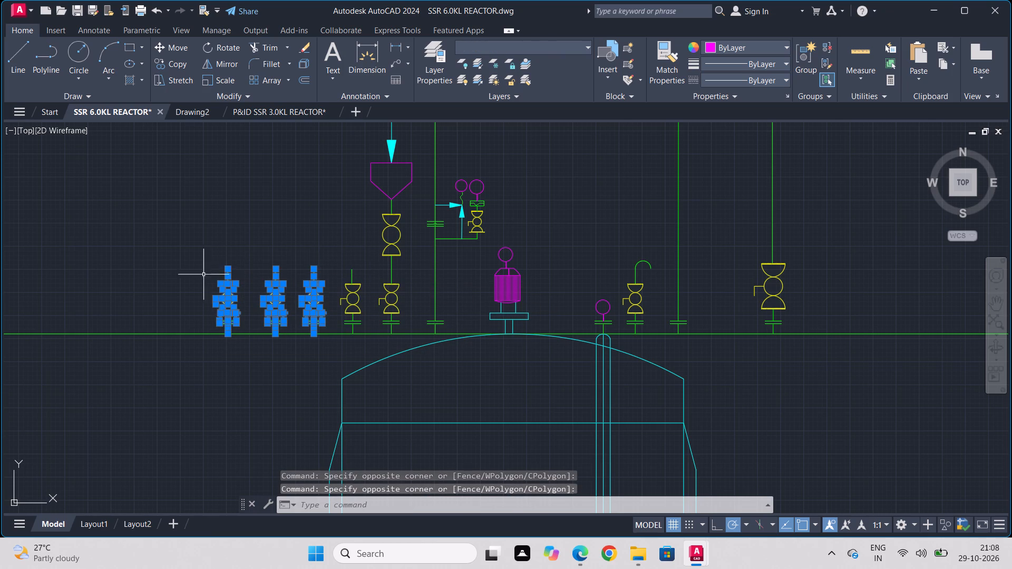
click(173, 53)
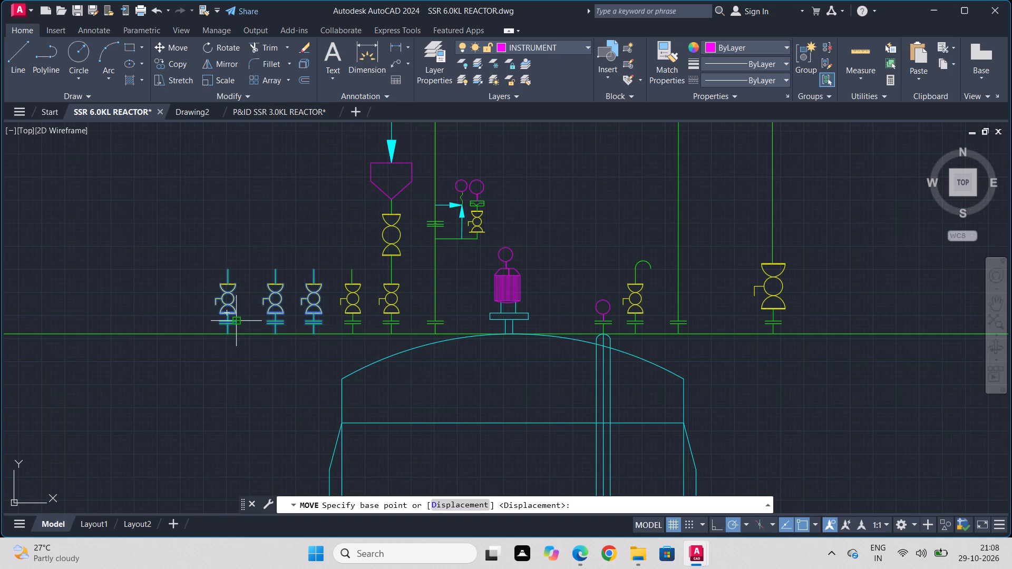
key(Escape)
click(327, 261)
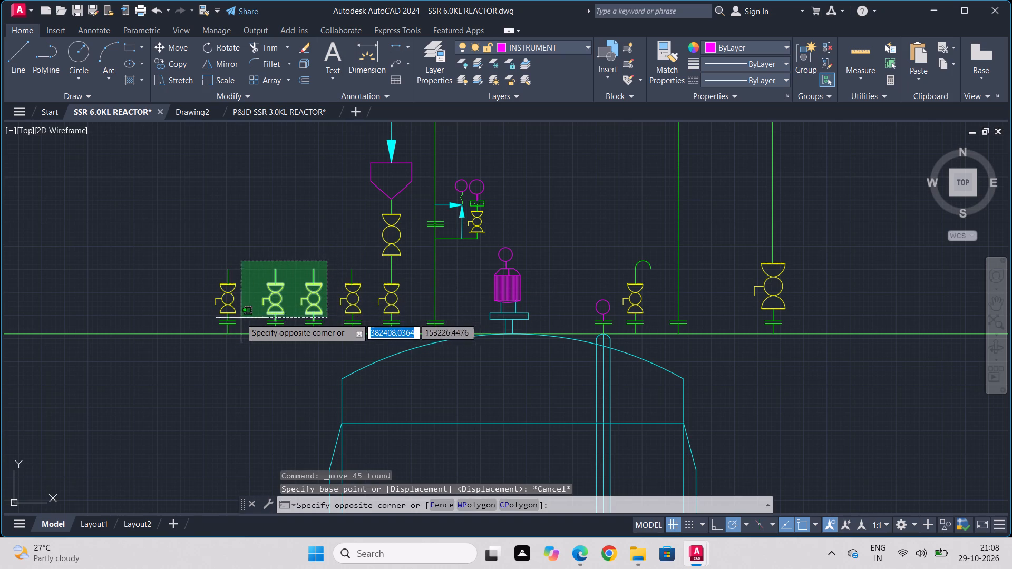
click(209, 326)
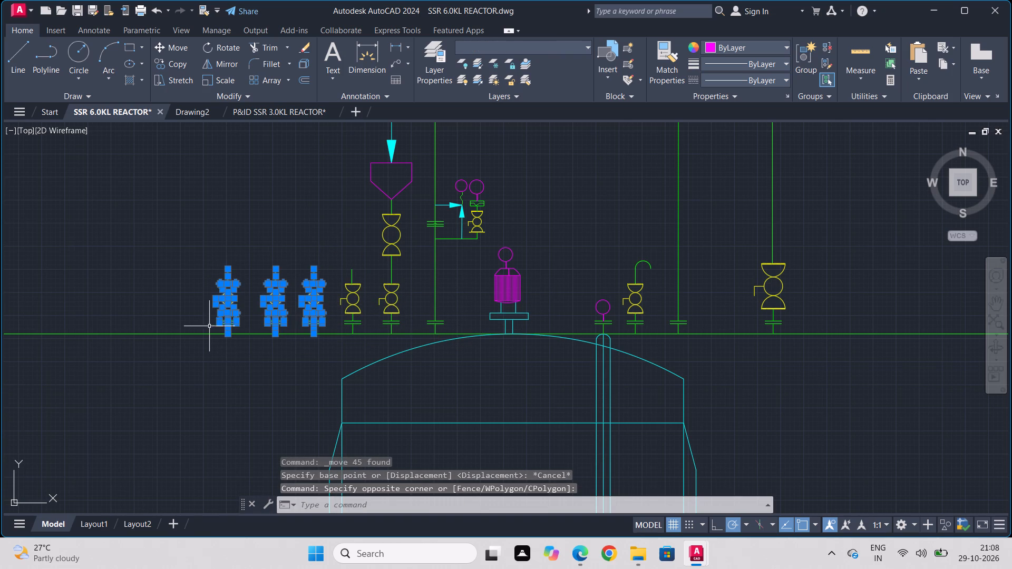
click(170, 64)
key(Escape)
Move the three leftmost nozzle valve assemblies together further left along the horizontal green line above the vessel.
click(339, 263)
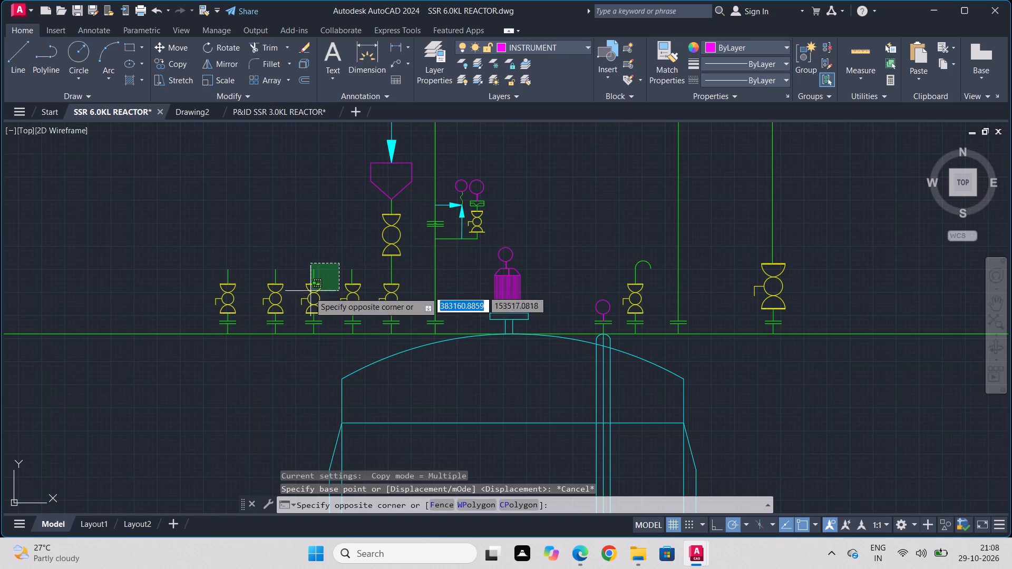
click(207, 330)
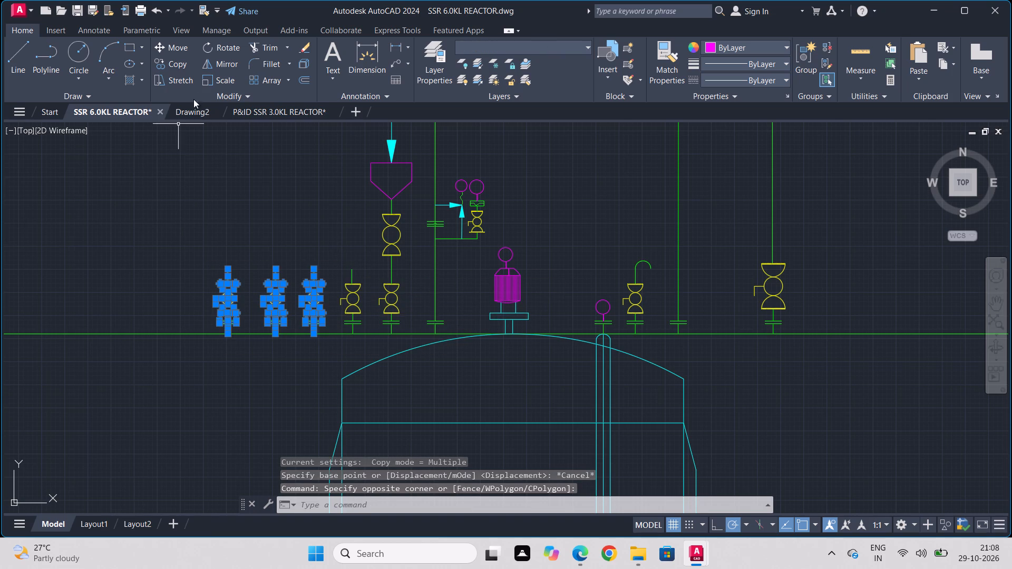
click(169, 49)
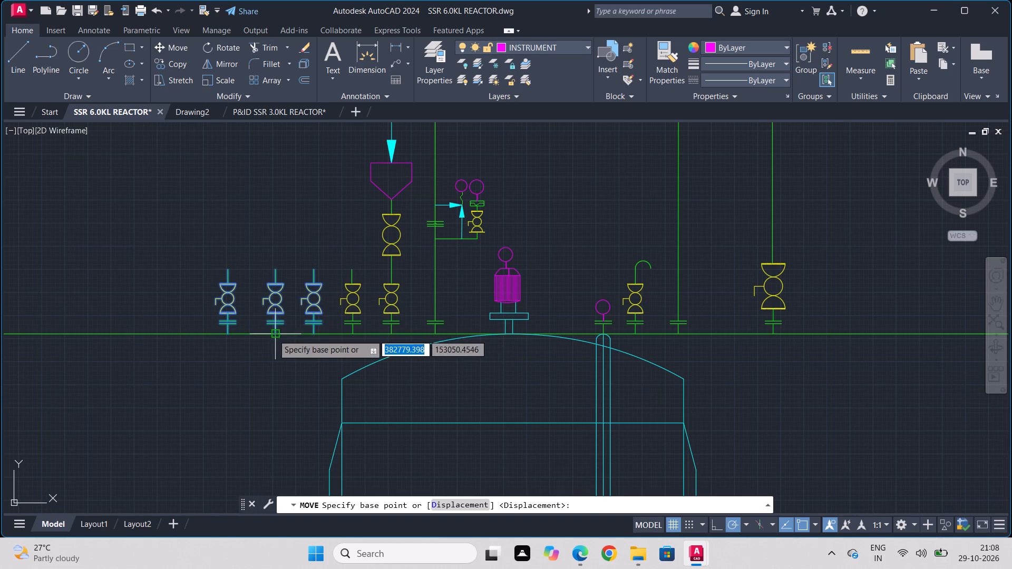
click(273, 335)
click(198, 332)
key(Escape)
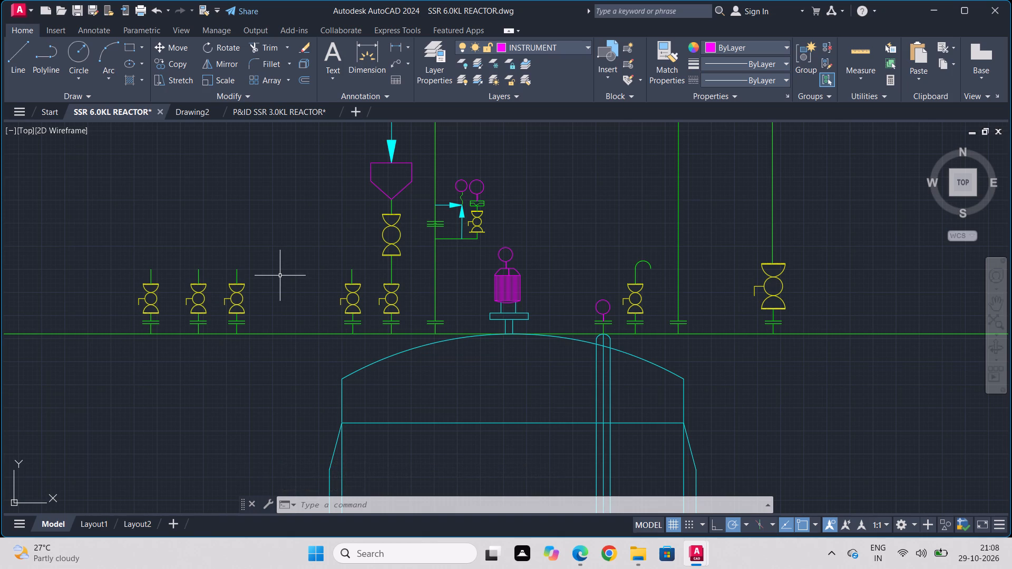
Move the valve assembly just left of the funnel's assembly further left along the green line, into the gap beside the three moved ones.
click(373, 269)
click(336, 328)
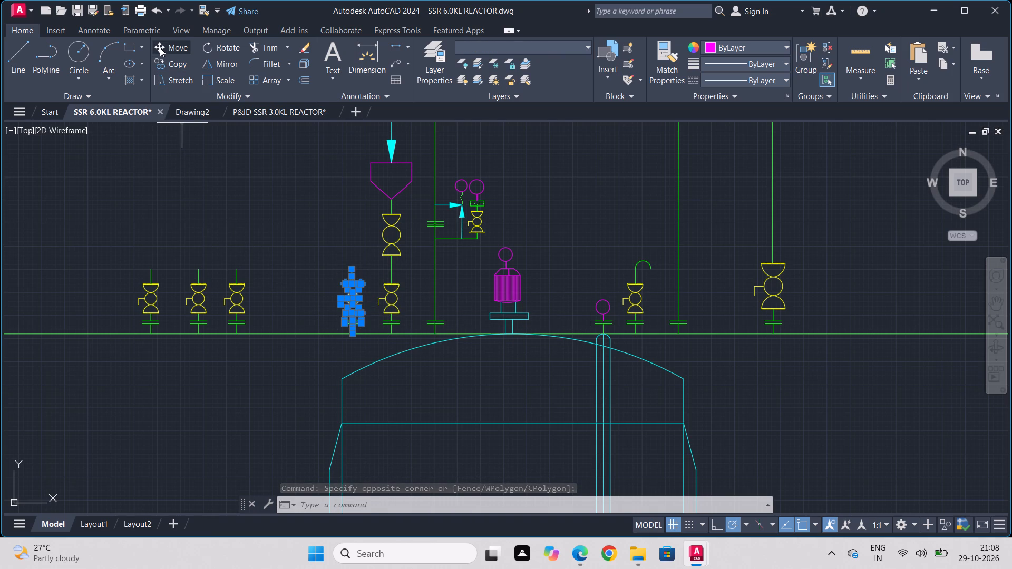
click(160, 47)
click(356, 333)
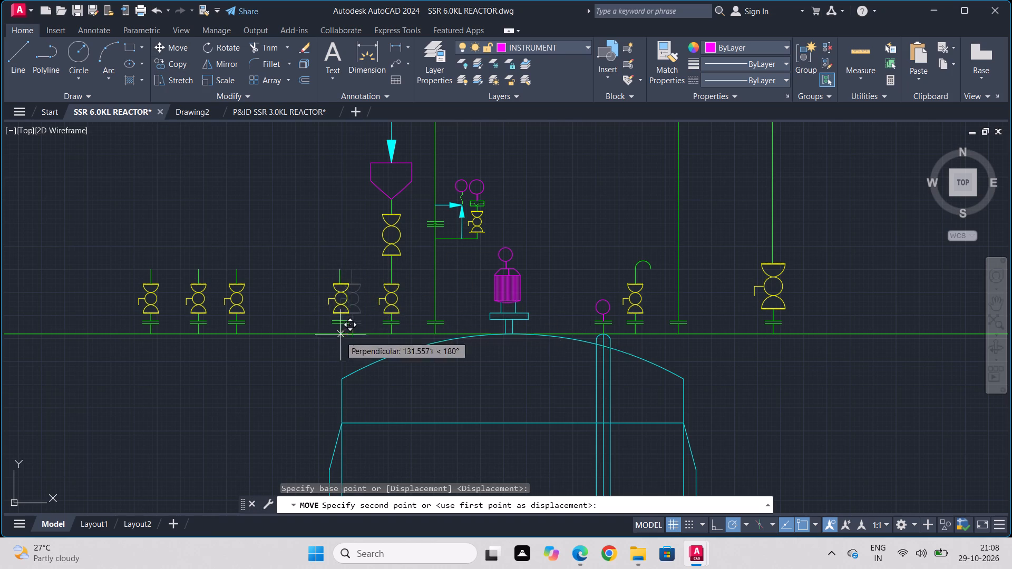
click(300, 335)
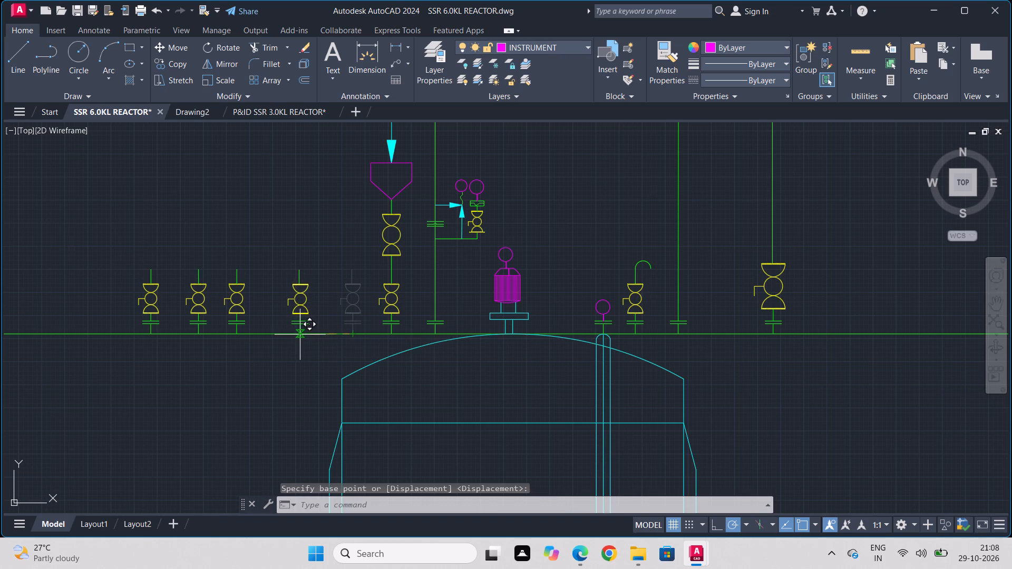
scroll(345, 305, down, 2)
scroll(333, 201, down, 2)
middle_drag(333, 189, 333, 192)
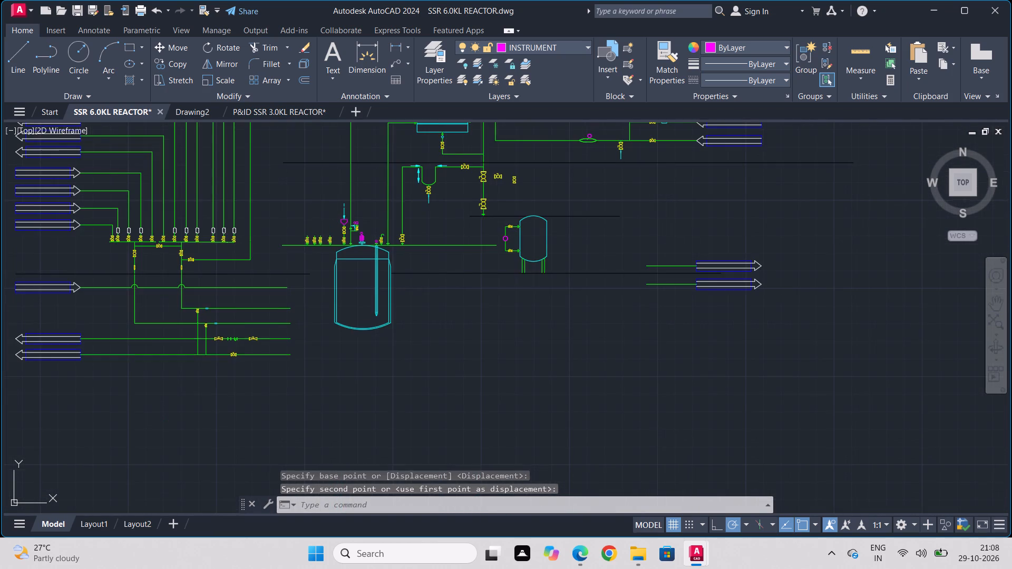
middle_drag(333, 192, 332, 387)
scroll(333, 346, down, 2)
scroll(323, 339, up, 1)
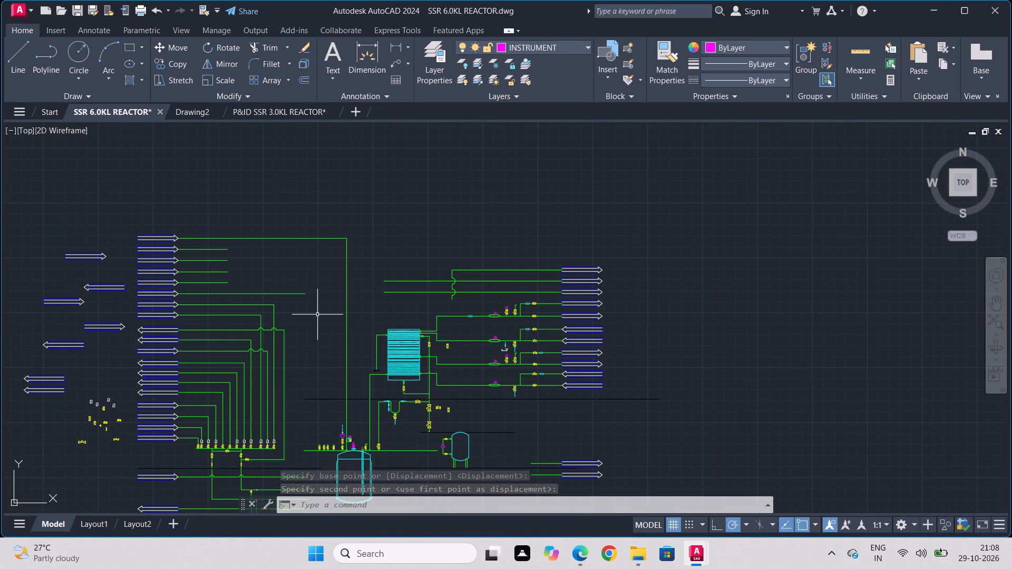
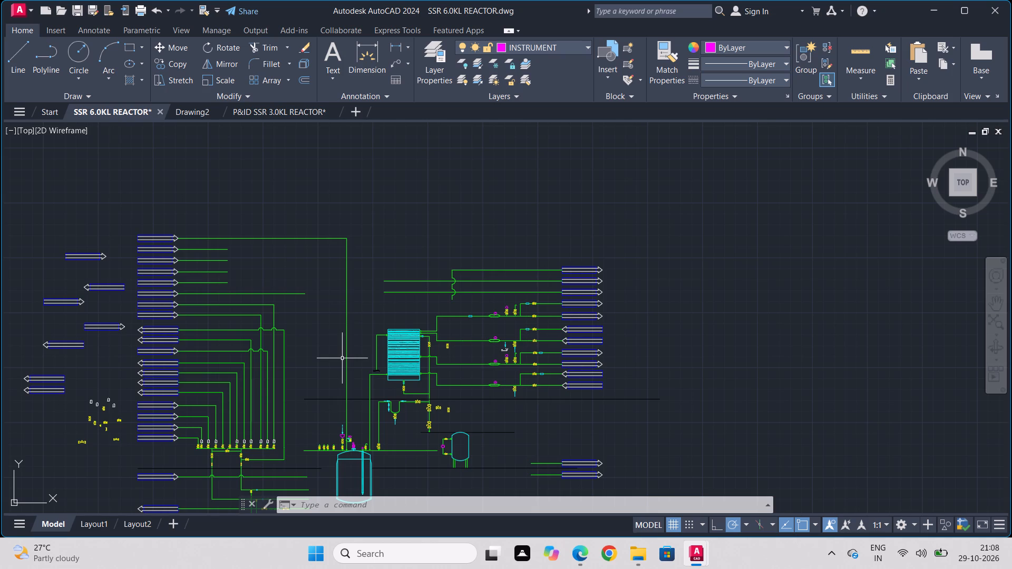
Break the green line running from the topmost inlet arrow down to the vessel at about the third outlet line's level.
key(Escape)
scroll(345, 357, up, 2)
middle_drag(345, 357, 335, 262)
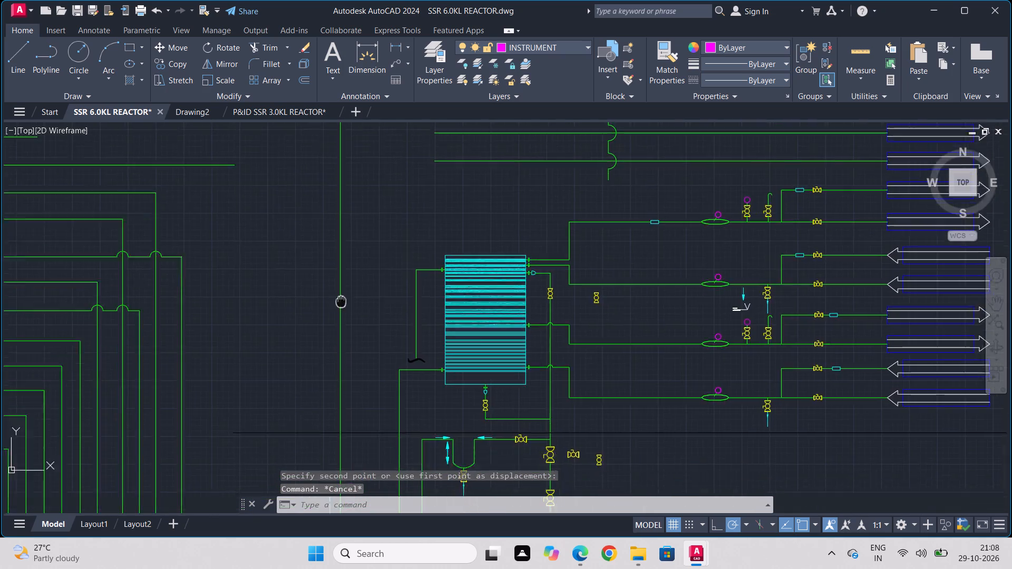
middle_drag(335, 262, 335, 252)
scroll(335, 251, down, 2)
drag(339, 231, 333, 234)
click(314, 239)
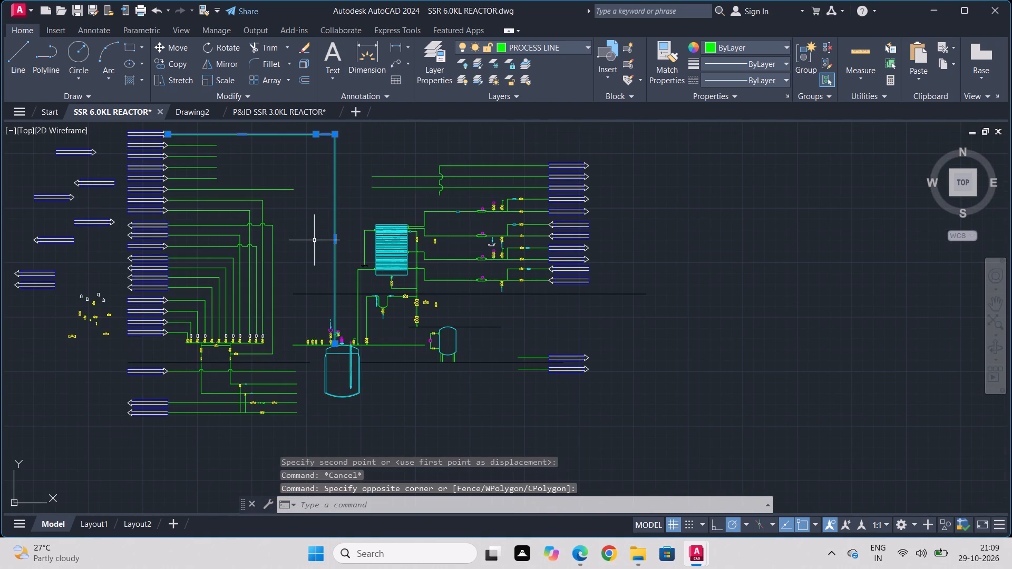
text(bre)
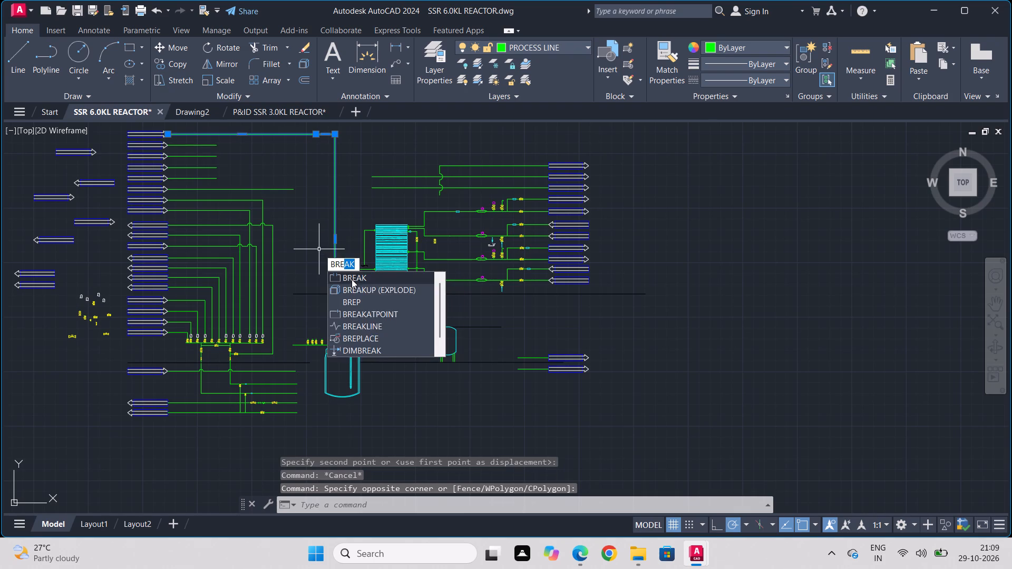
click(351, 278)
drag(345, 182, 321, 215)
drag(324, 203, 334, 188)
drag(334, 188, 327, 199)
drag(338, 190, 324, 213)
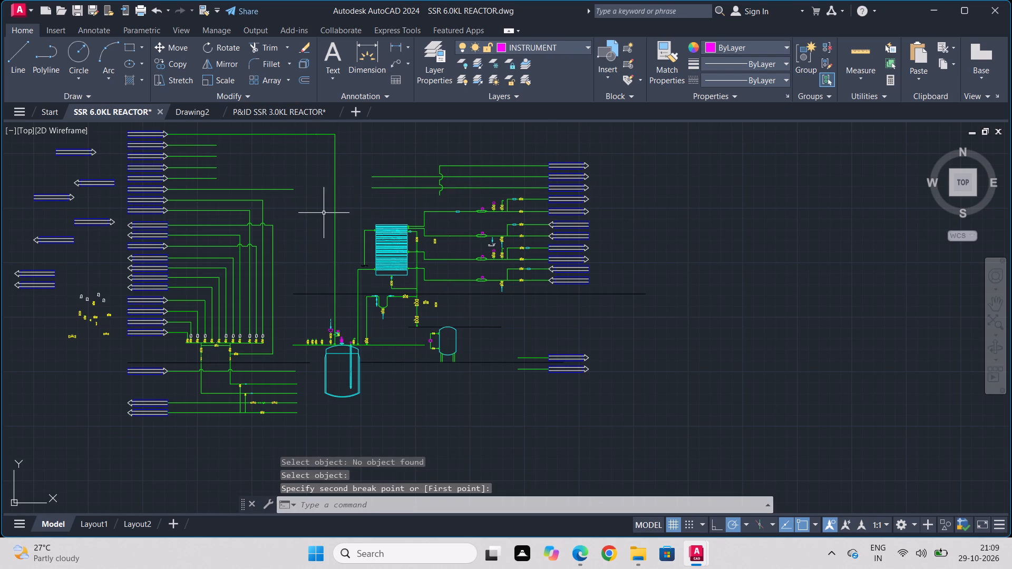
drag(339, 188, 325, 198)
click(325, 198)
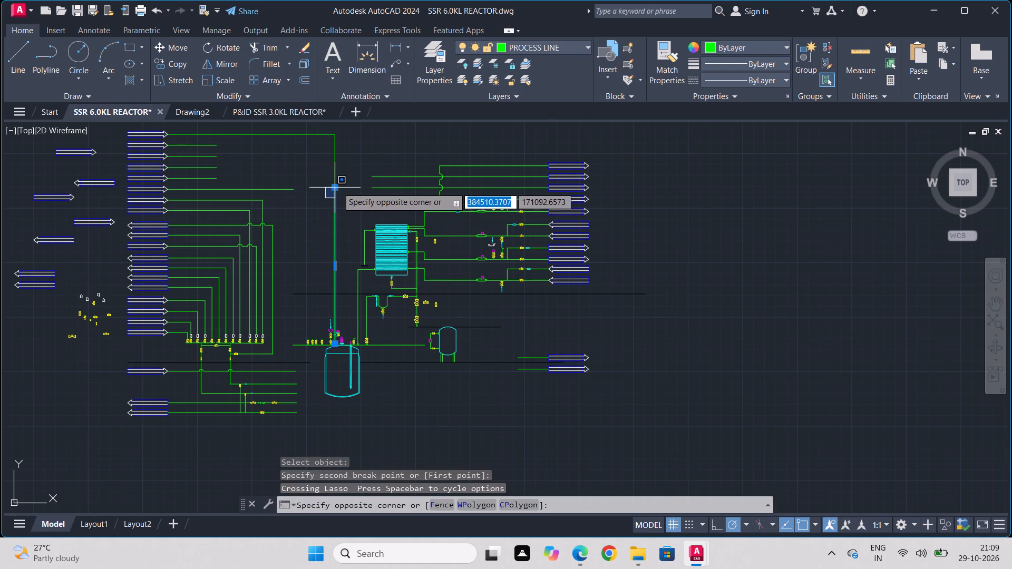
key(Escape)
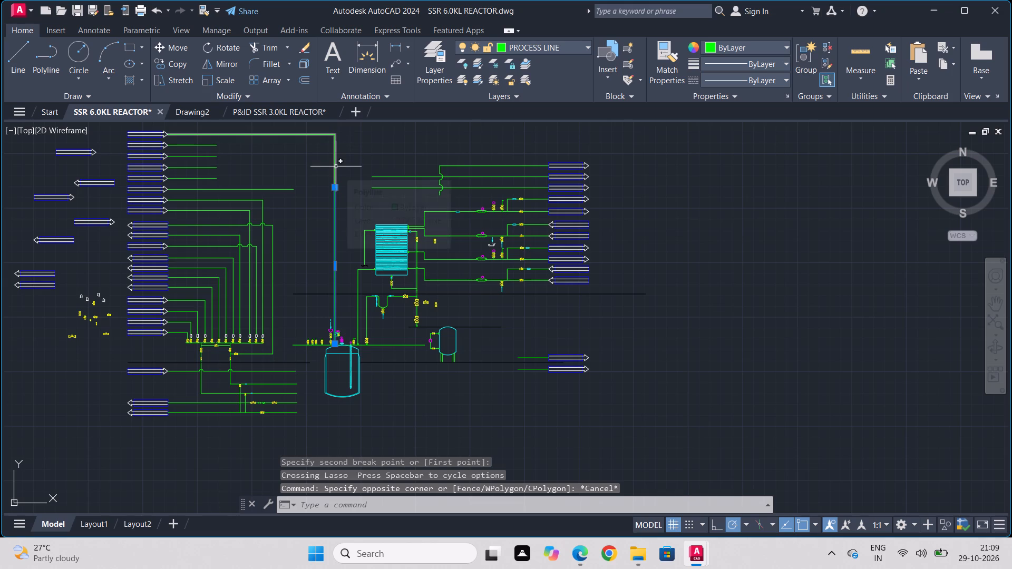
key(Escape)
Pull the lower end of the broken line's upper piece back up to its corner, leaving only the horizontal run.
drag(346, 158, 337, 163)
click(329, 166)
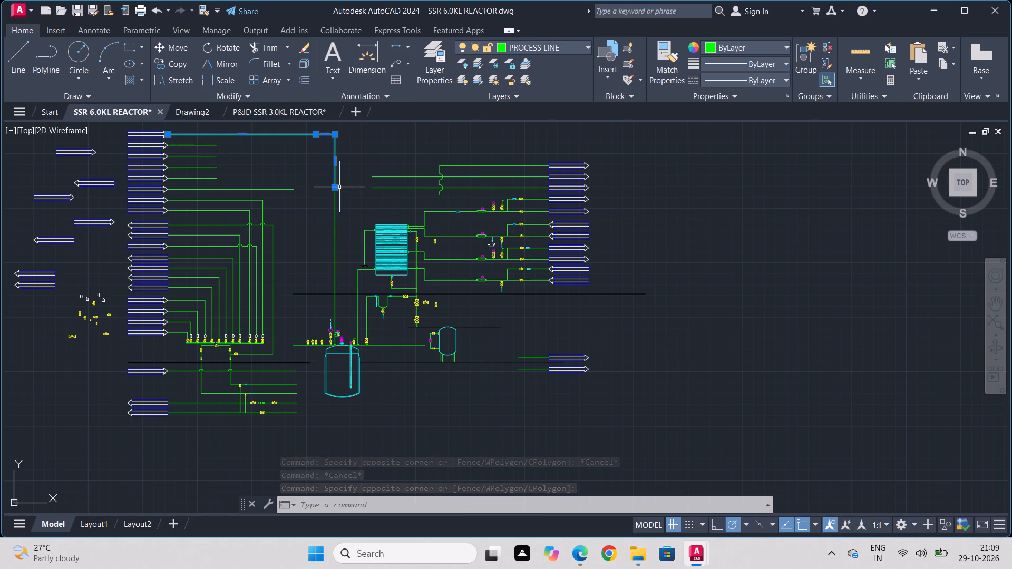
click(335, 188)
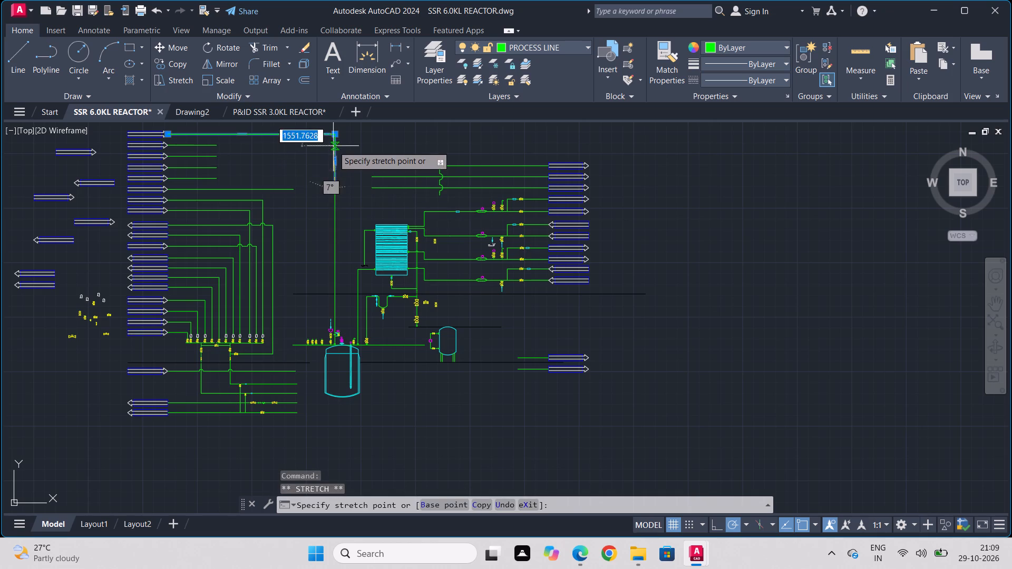
click(333, 134)
key(Escape)
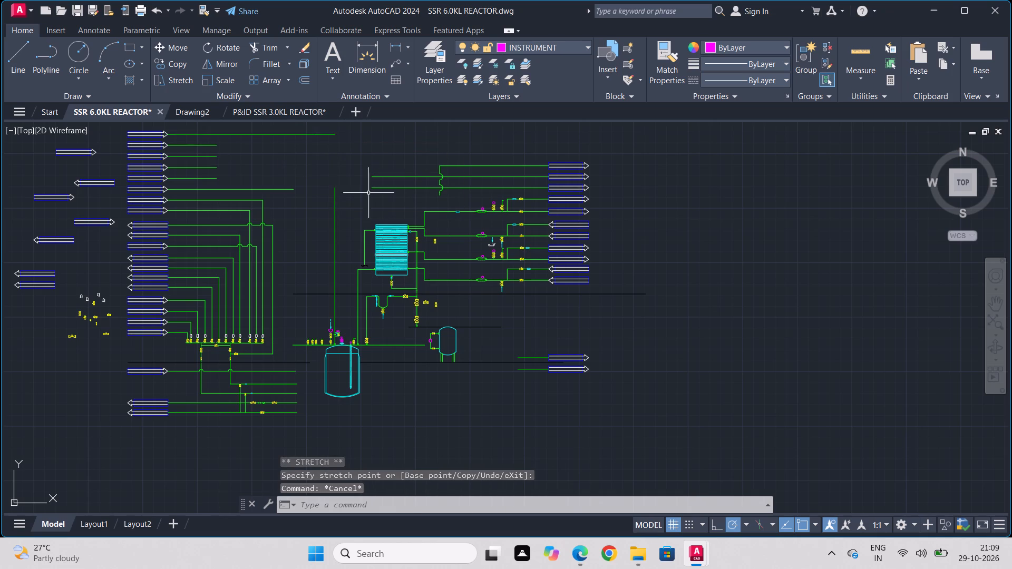
Extend the second outlet arrow's green line left to above the vertical vessel line, and raise that vertical line to meet it.
scroll(365, 179, up, 2)
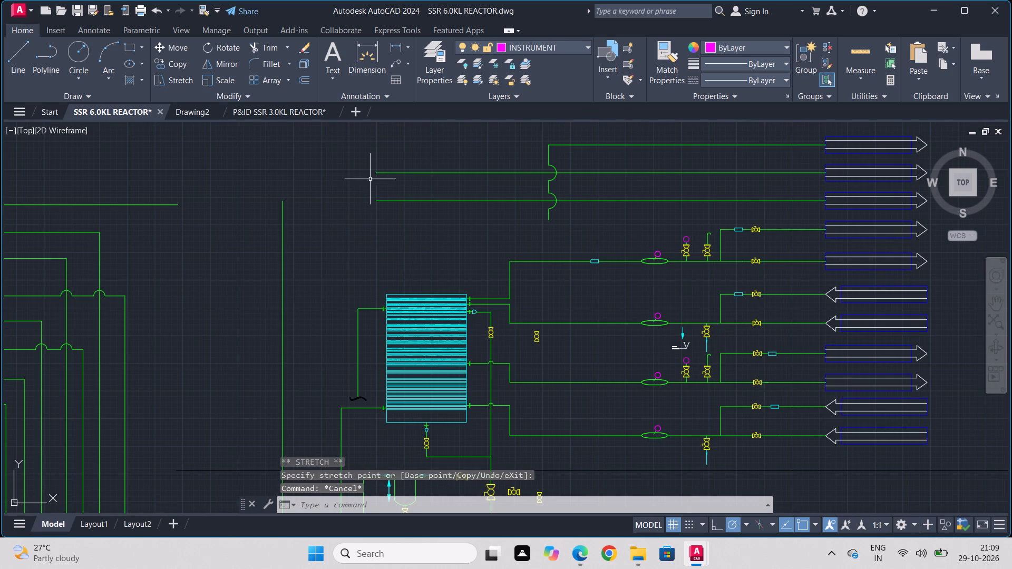
click(375, 173)
click(374, 172)
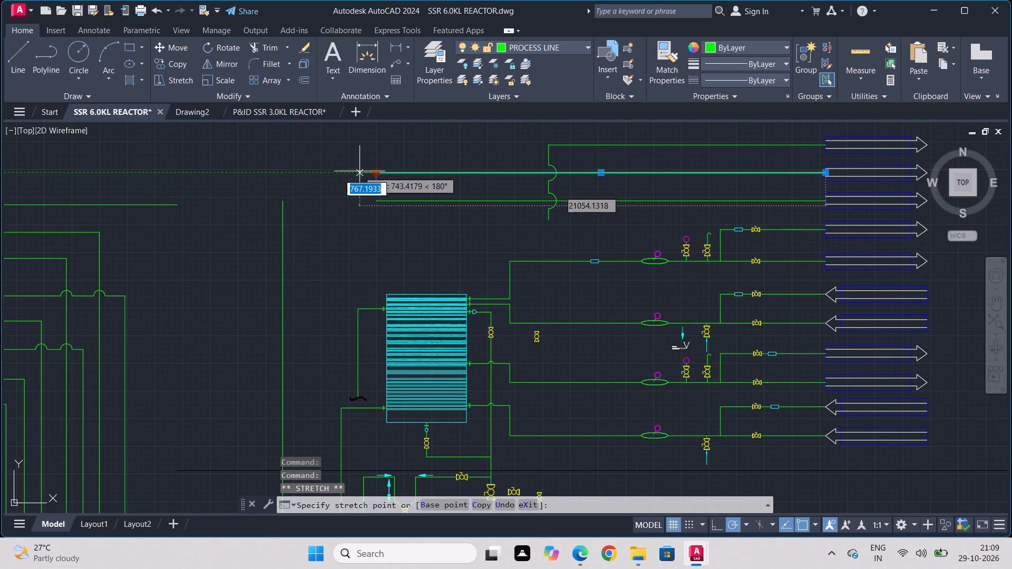
click(284, 171)
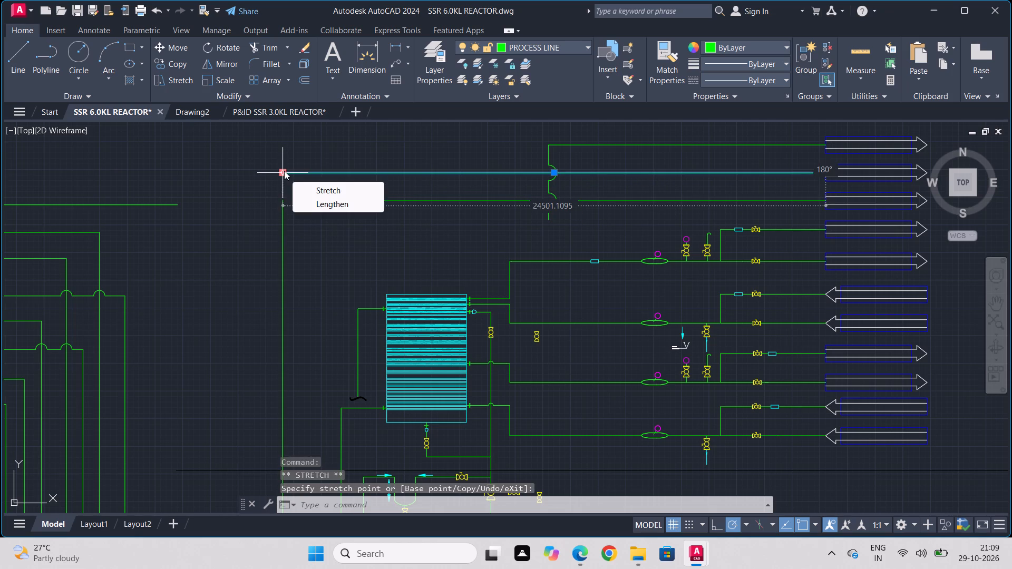
key(Escape)
click(281, 217)
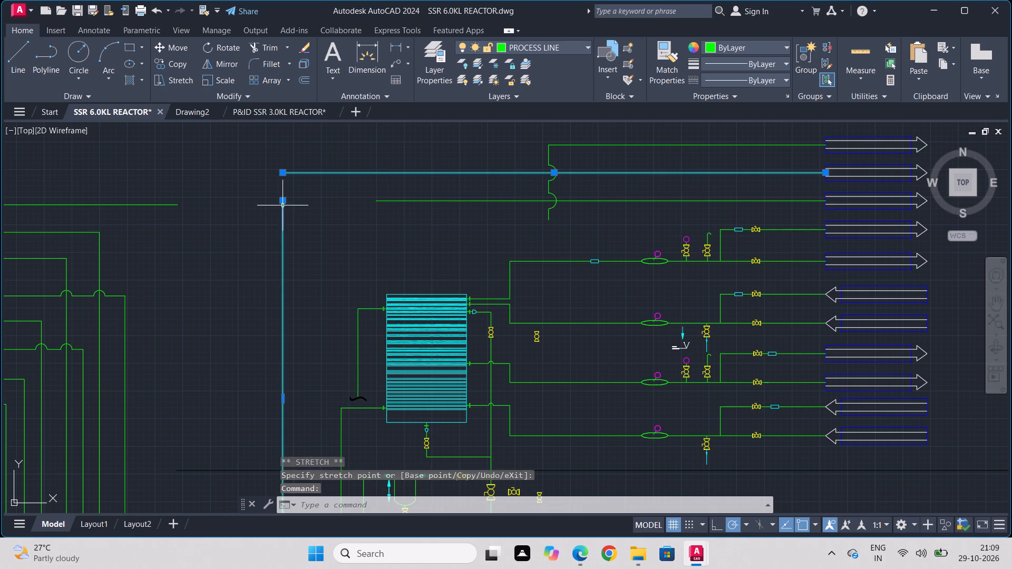
click(283, 198)
click(283, 168)
key(Escape)
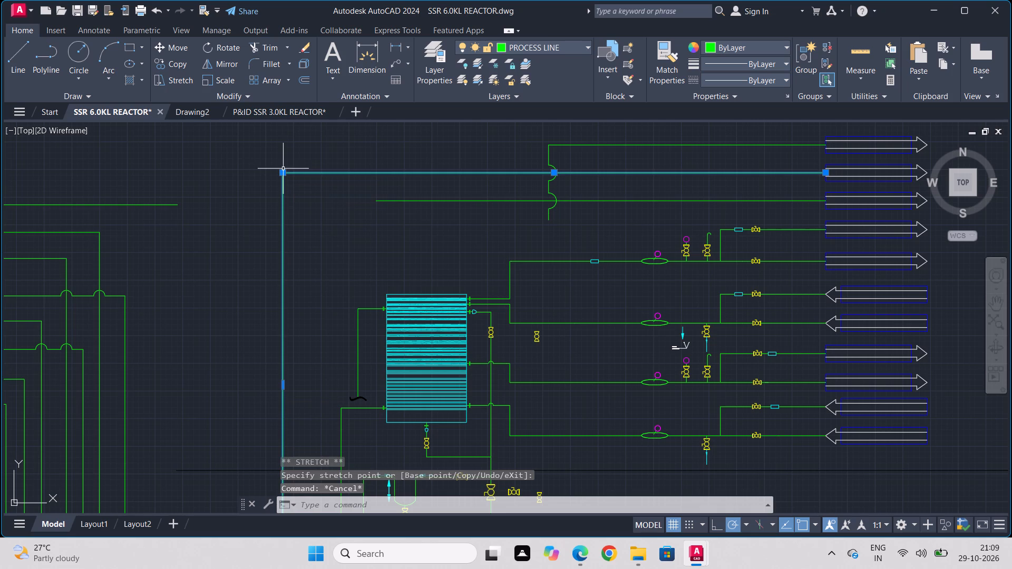
Shorten the third outlet arrow's green line from its left end so it ends above the striped cyan exchanger's right part.
scroll(382, 202, up, 2)
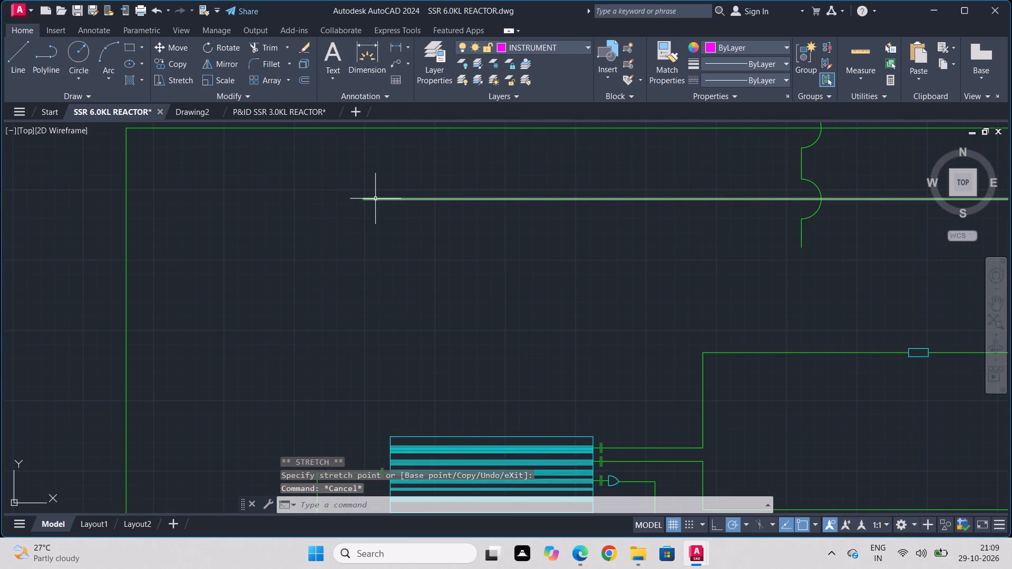
click(375, 199)
click(364, 199)
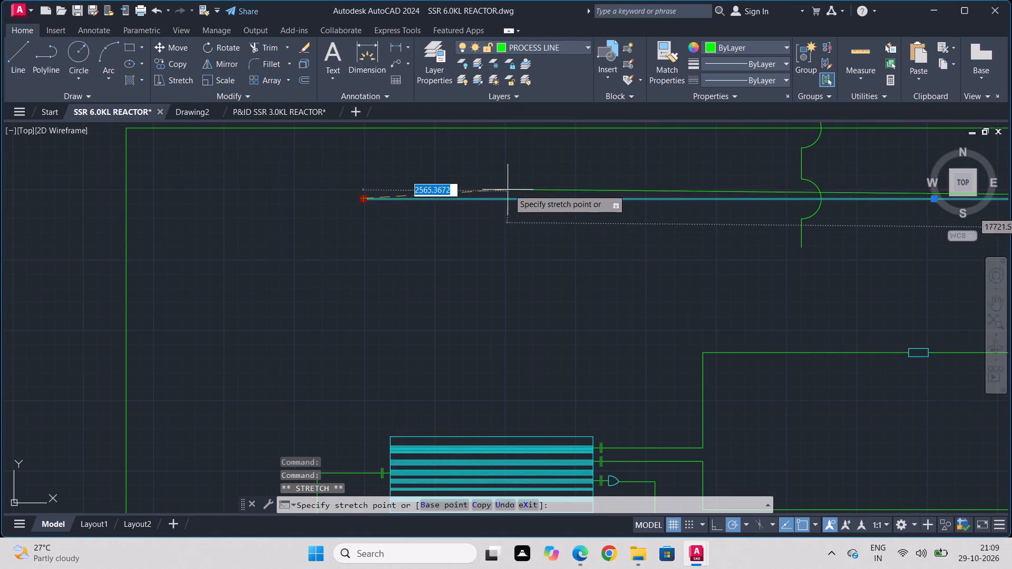
click(562, 198)
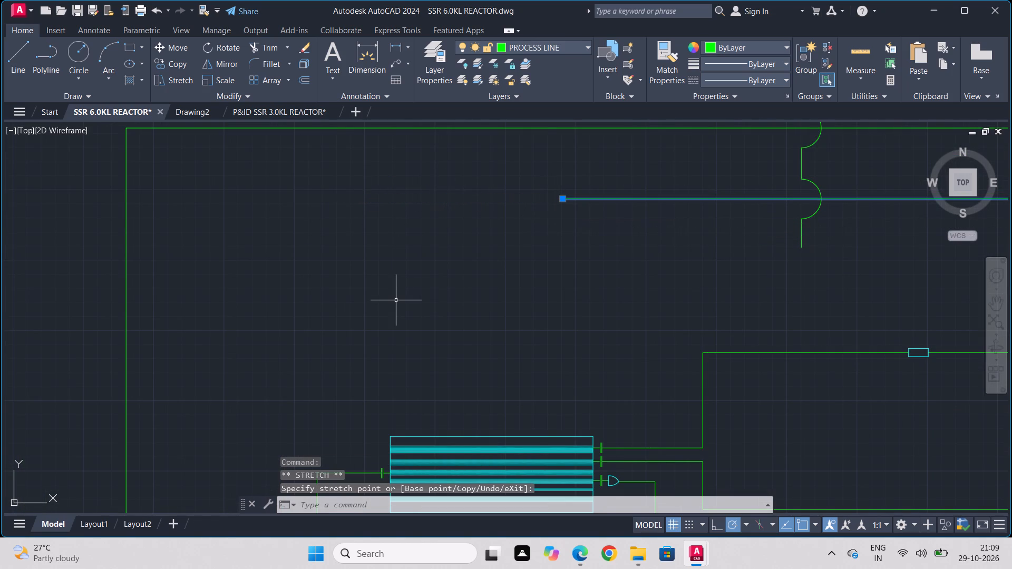
key(Escape)
Copy the pair of flange lines from the exchanger's top right-hand nozzle onto the left end of the shortened outlet line.
scroll(497, 335, down, 2)
scroll(588, 409, up, 6)
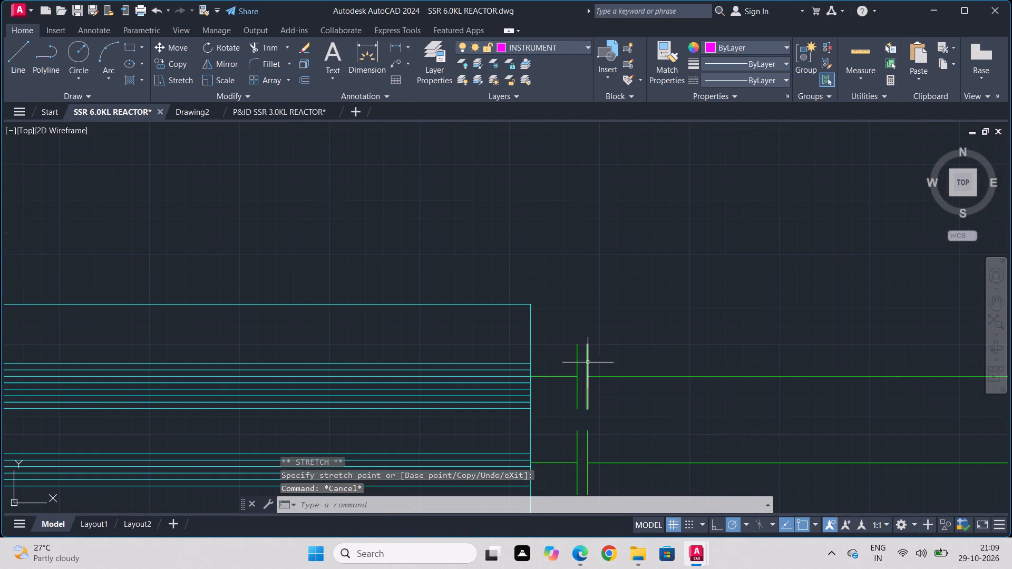
click(593, 337)
click(556, 352)
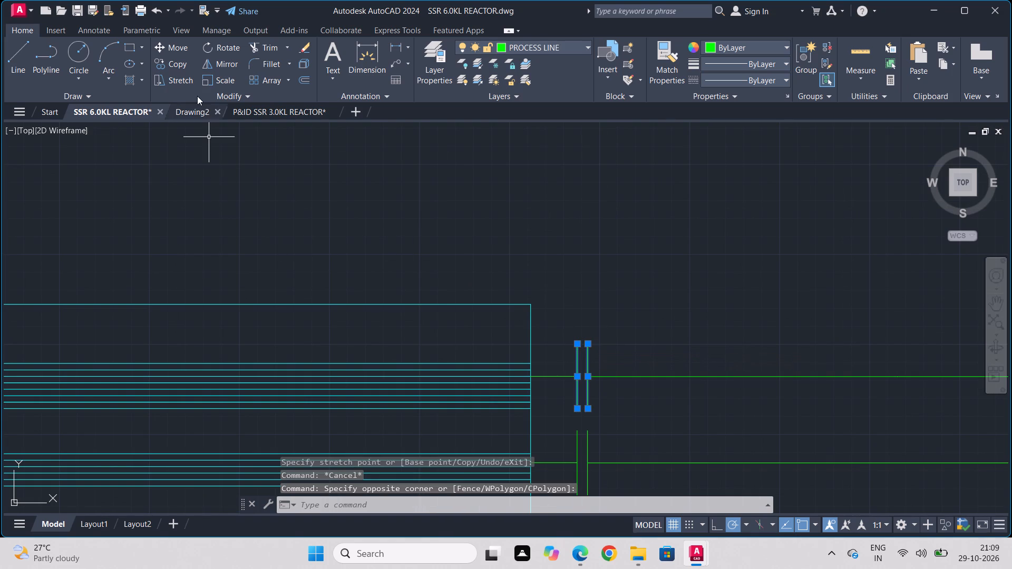
click(164, 62)
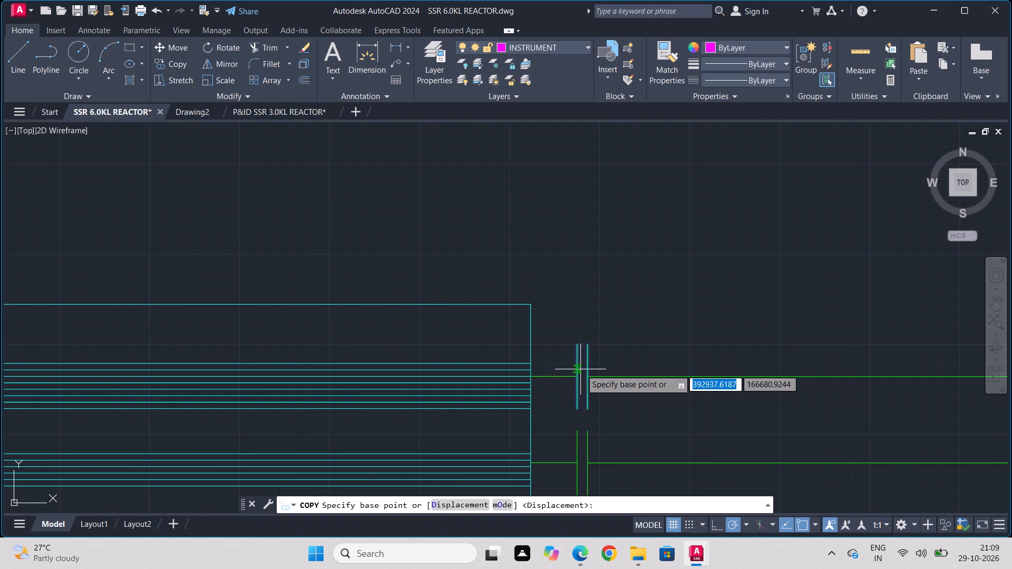
click(589, 380)
scroll(568, 237, down, 2)
middle_drag(568, 224, 567, 426)
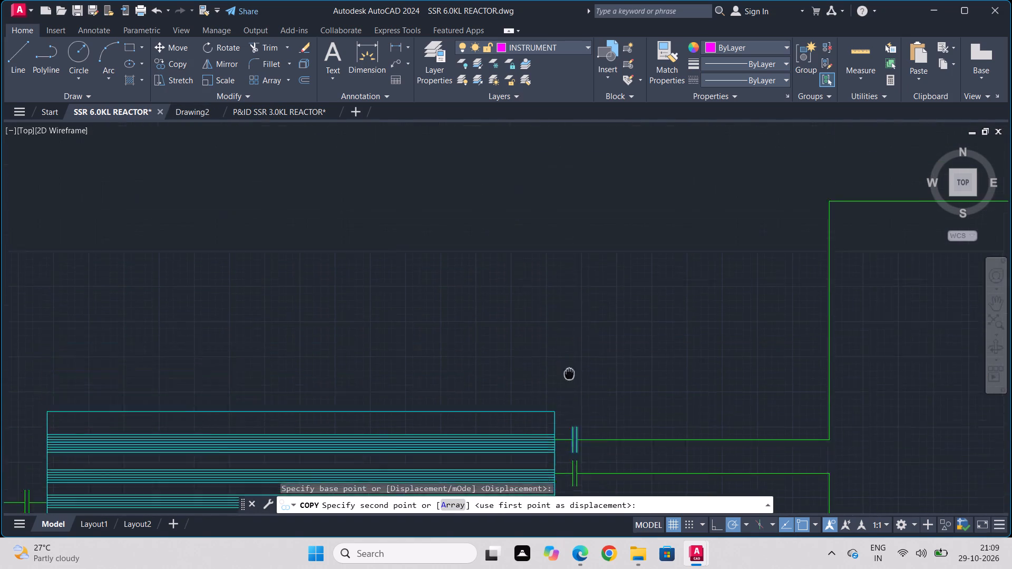
middle_drag(567, 426, 560, 486)
scroll(549, 347, down, 2)
scroll(504, 191, up, 3)
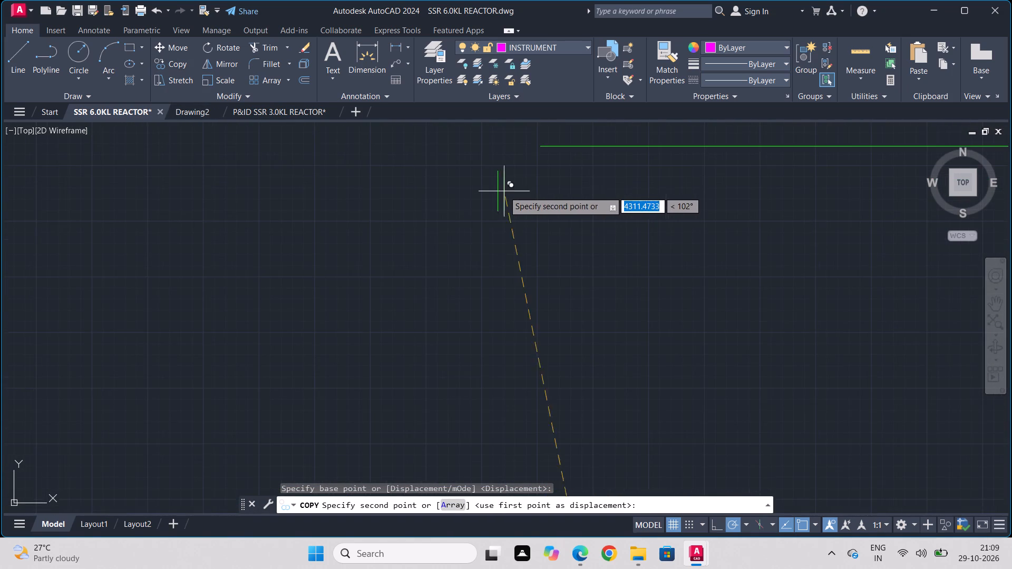
middle_drag(508, 188, 499, 272)
scroll(506, 250, up, 2)
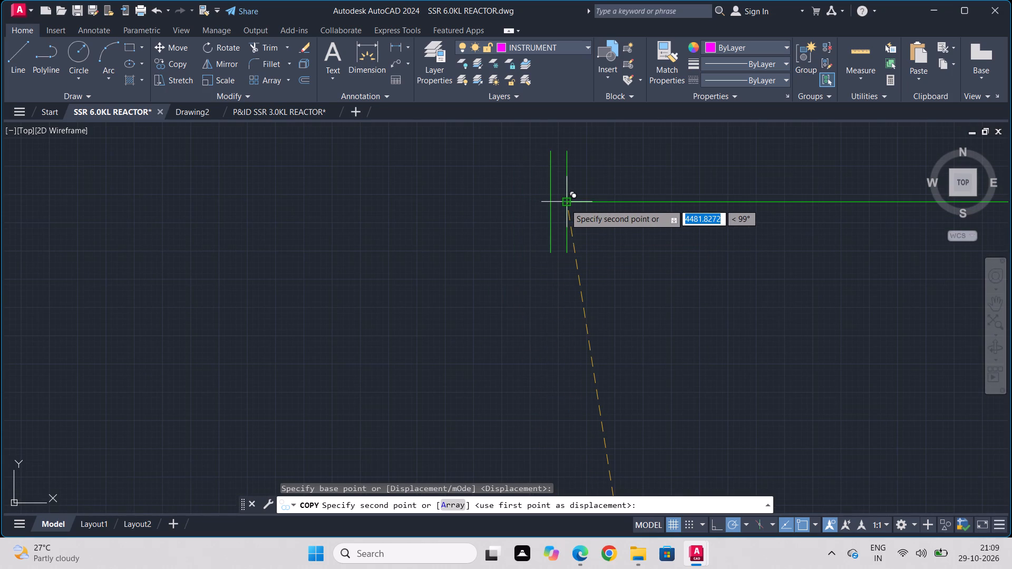
click(565, 204)
scroll(239, 340, down, 1)
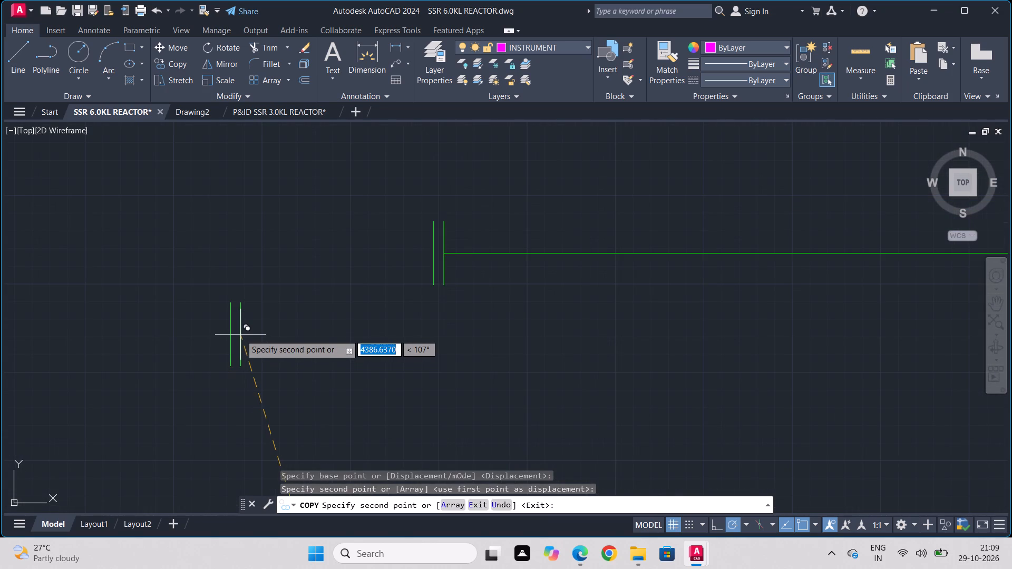
key(Escape)
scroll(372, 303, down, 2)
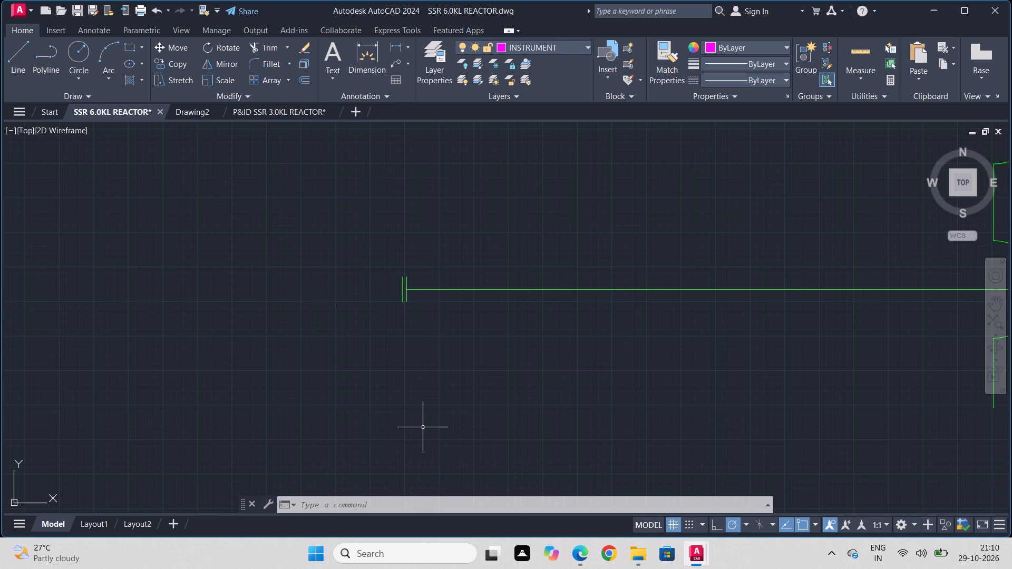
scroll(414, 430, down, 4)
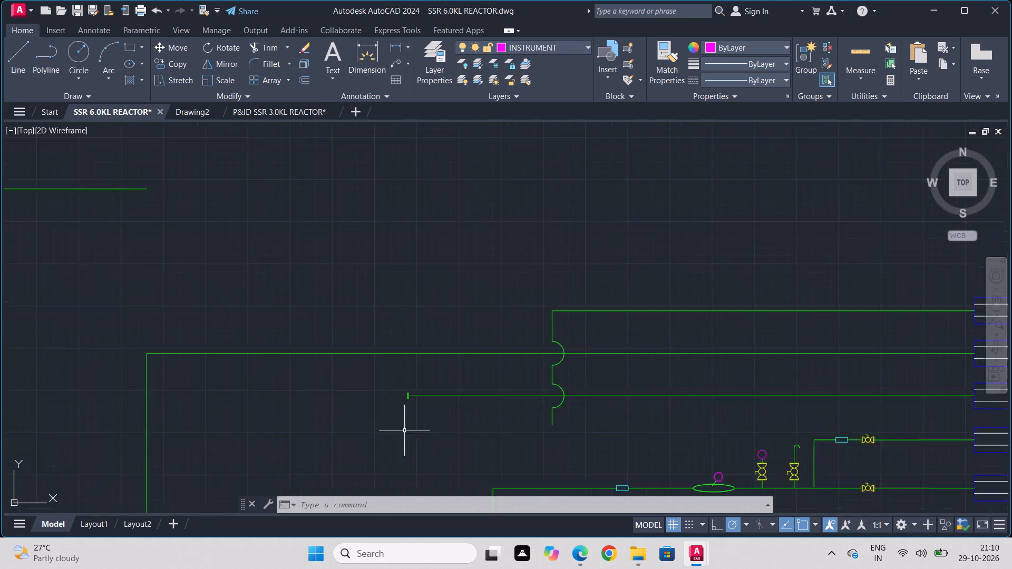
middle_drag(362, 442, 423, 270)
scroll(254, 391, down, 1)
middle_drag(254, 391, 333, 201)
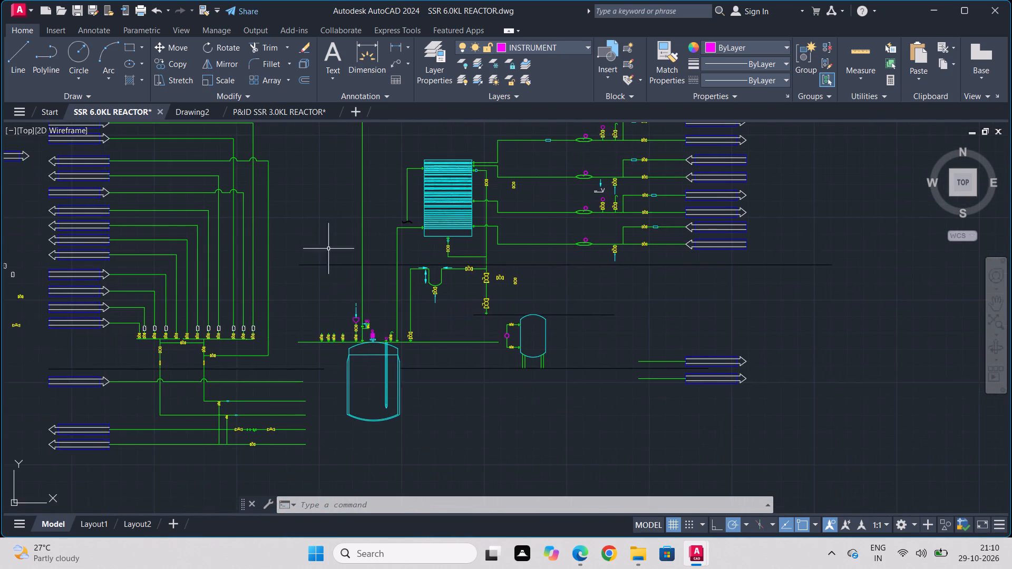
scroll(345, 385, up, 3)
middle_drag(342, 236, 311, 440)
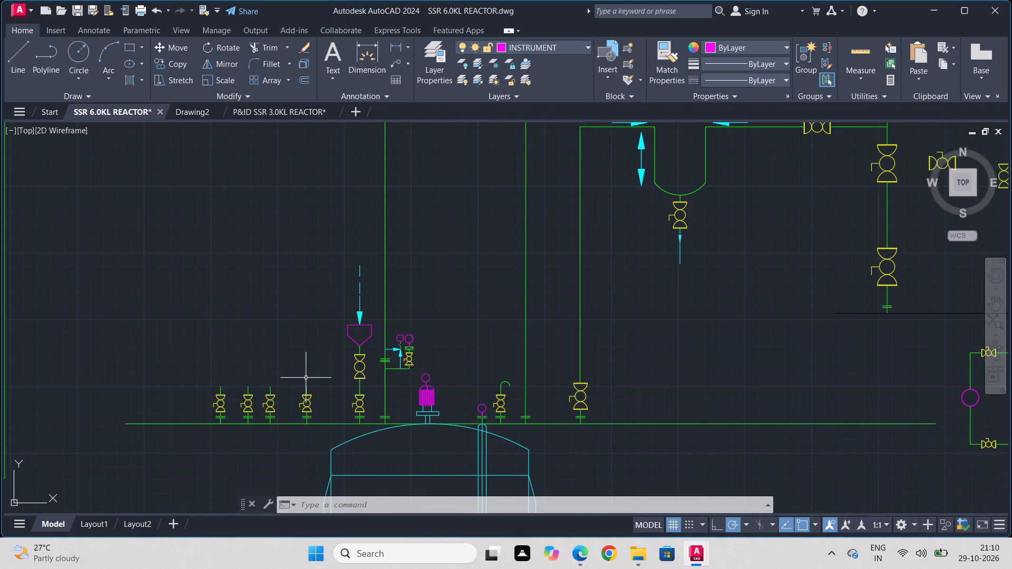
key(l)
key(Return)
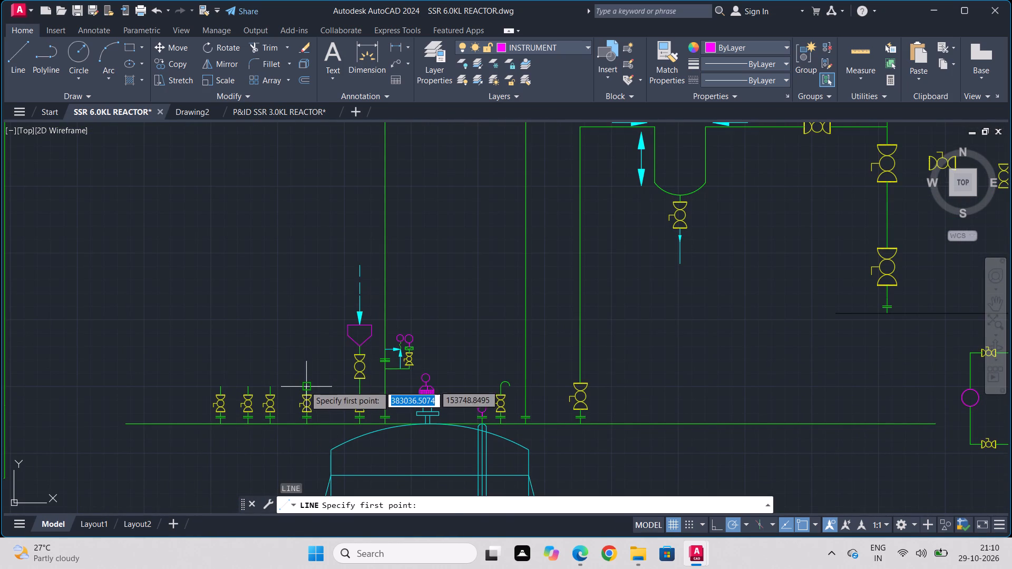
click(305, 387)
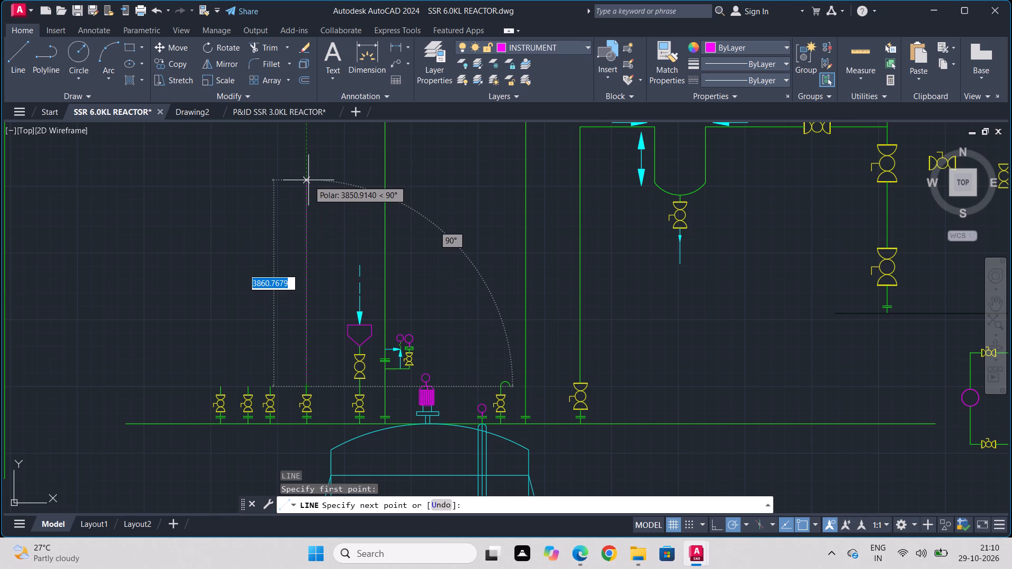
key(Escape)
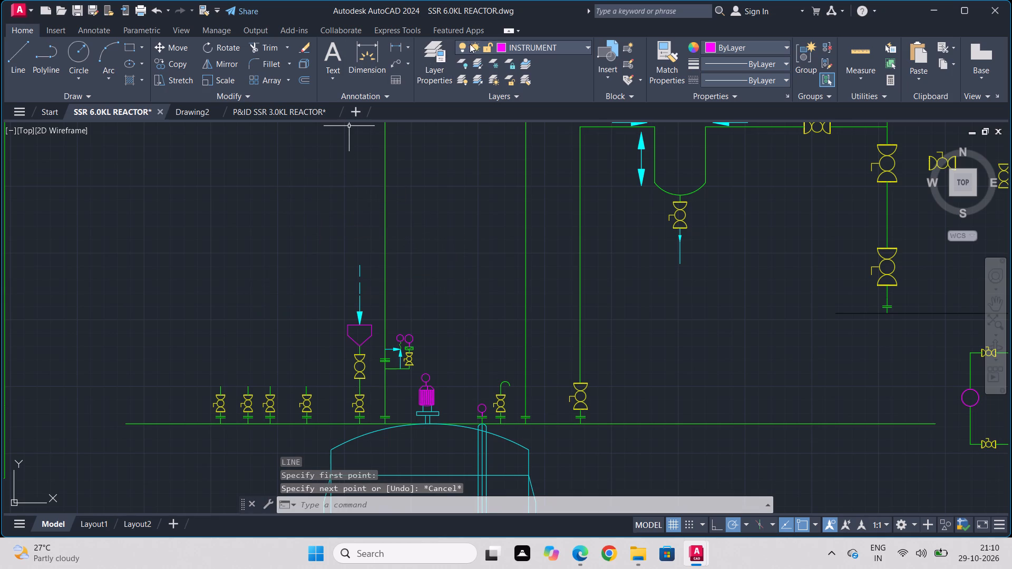
Make PROCESS LINE the current layer.
click(439, 60)
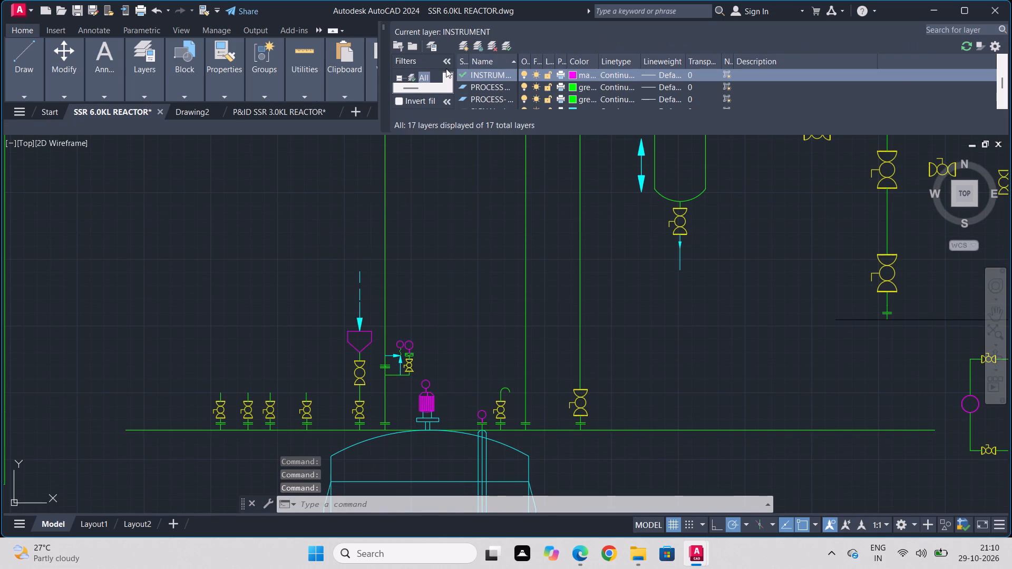
double_click(464, 87)
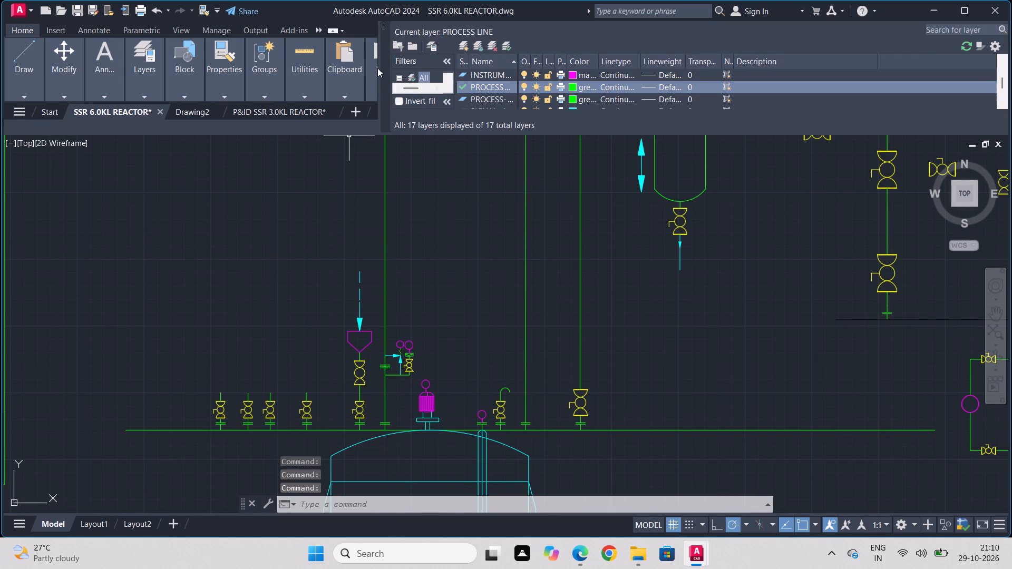
click(384, 24)
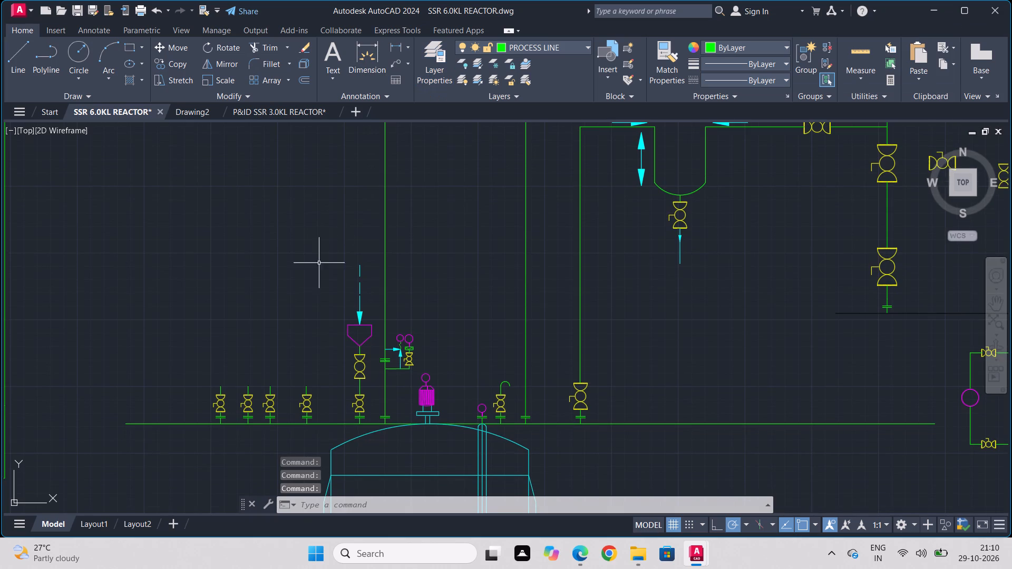
Draw a vertical process line from the nozzle valve assembly nearest the funnel up to the topmost inlet arrow's green line.
key(l)
key(Return)
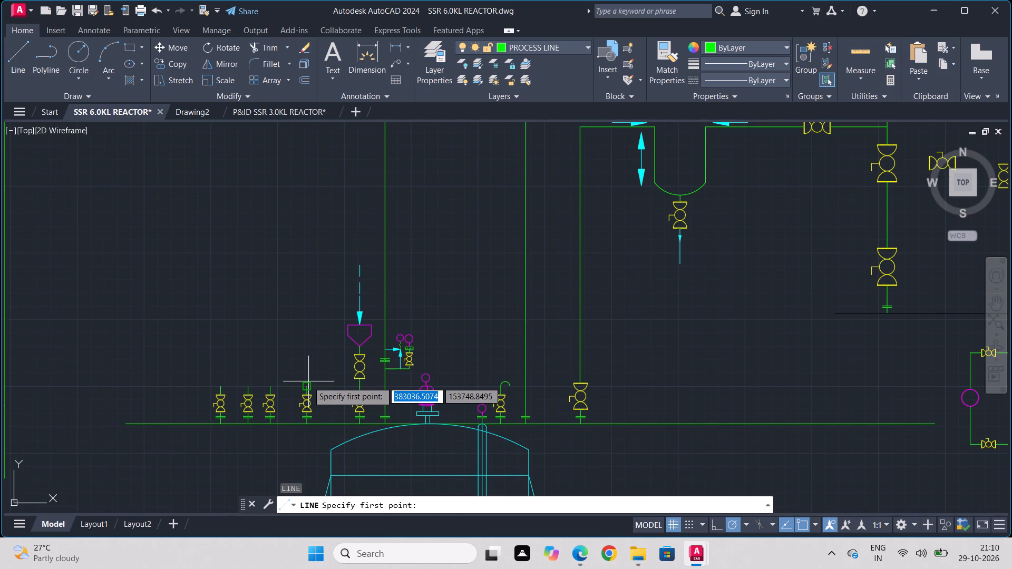
click(307, 381)
scroll(311, 180, down, 1)
middle_drag(311, 180, 311, 447)
scroll(312, 440, down, 2)
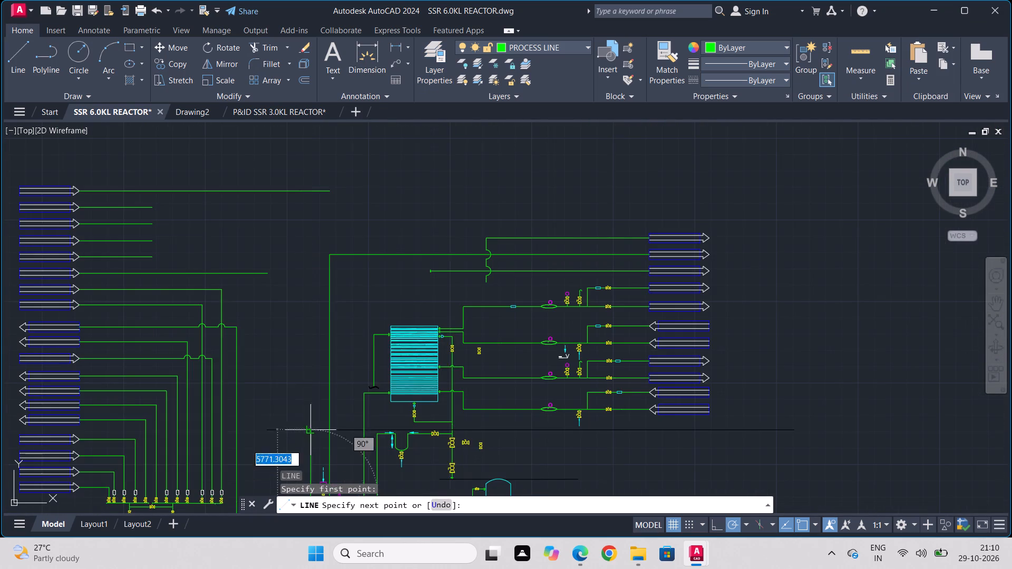
click(309, 191)
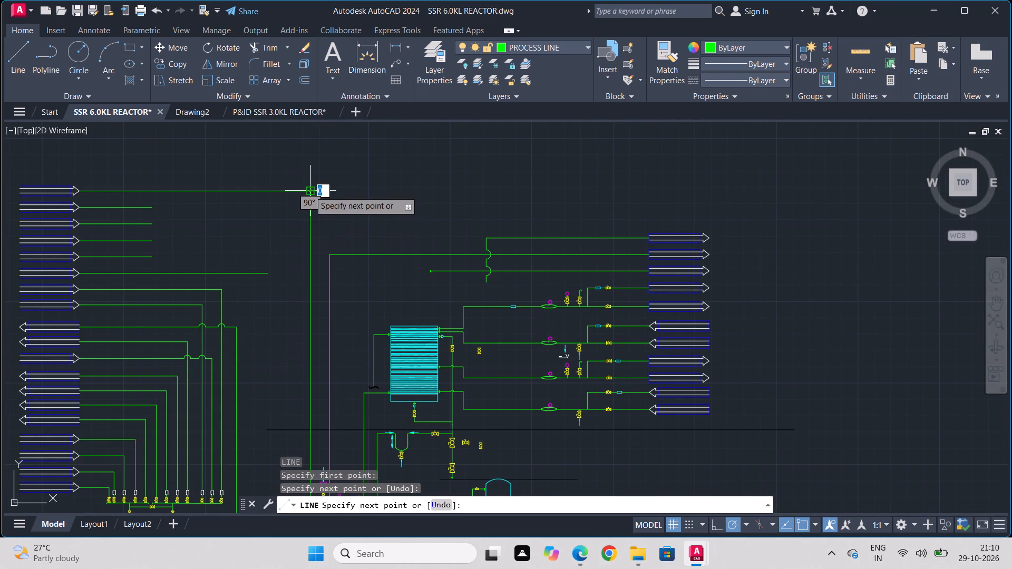
key(Escape)
key(grave)
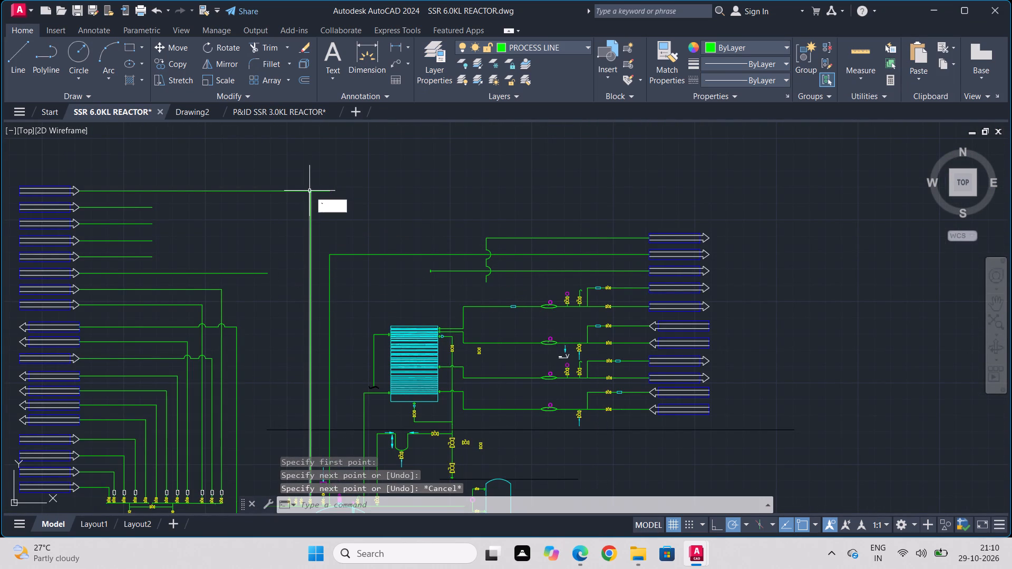
key(Escape)
Trim the topmost inlet arrow's line where it overhangs past the new vertical line.
text(tr)
key(Return)
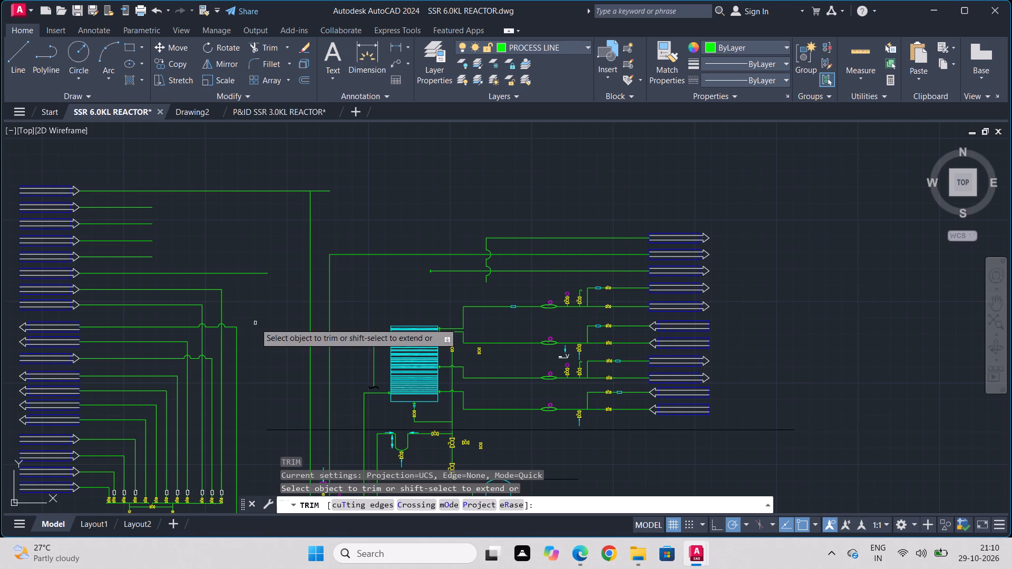
drag(318, 181, 321, 228)
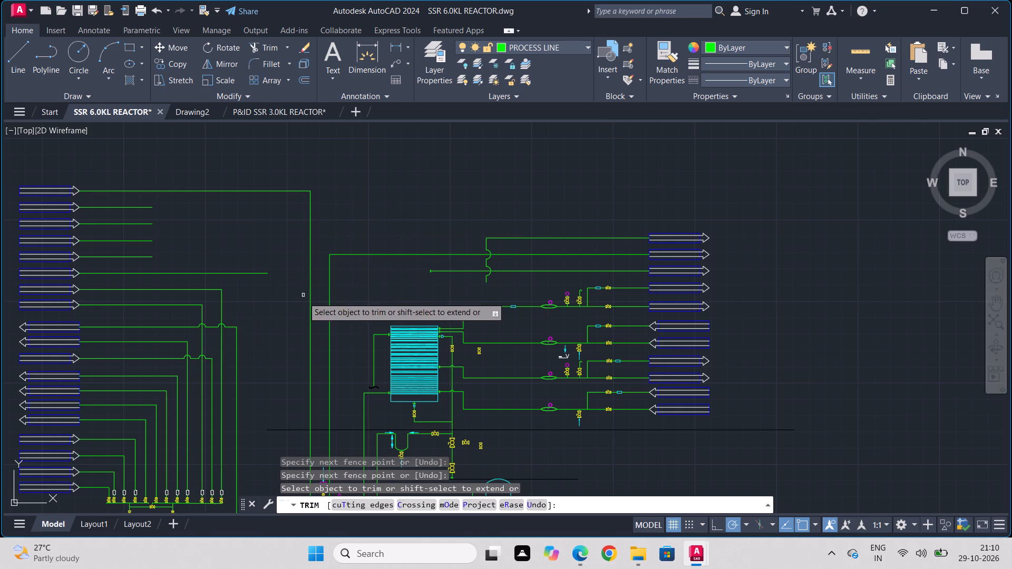
key(Escape)
Draw a line continuing the sixth inlet arrow's green line to the right, turning straight down toward the valve assemblies left of the funnel.
key(l)
key(Return)
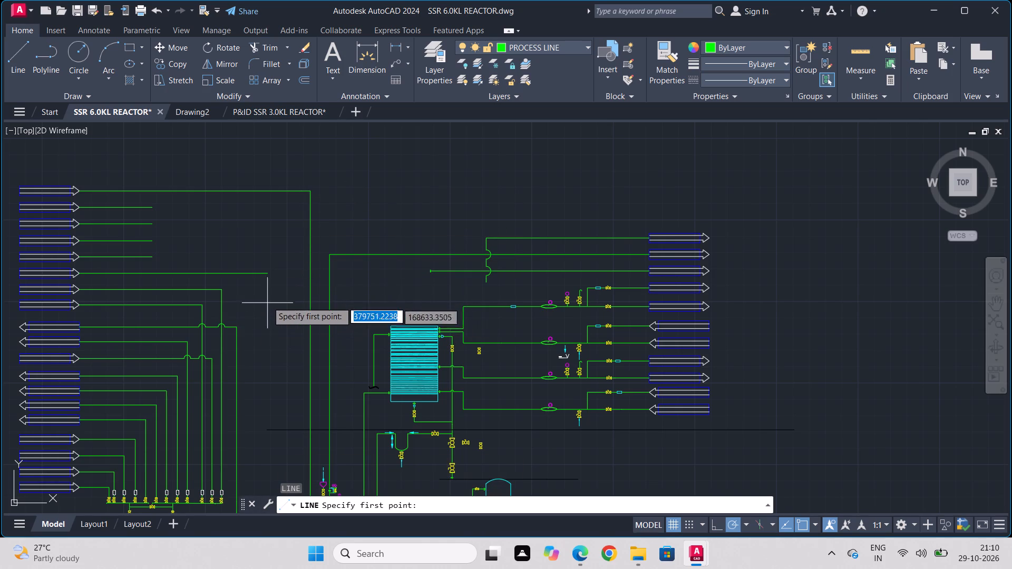
click(264, 272)
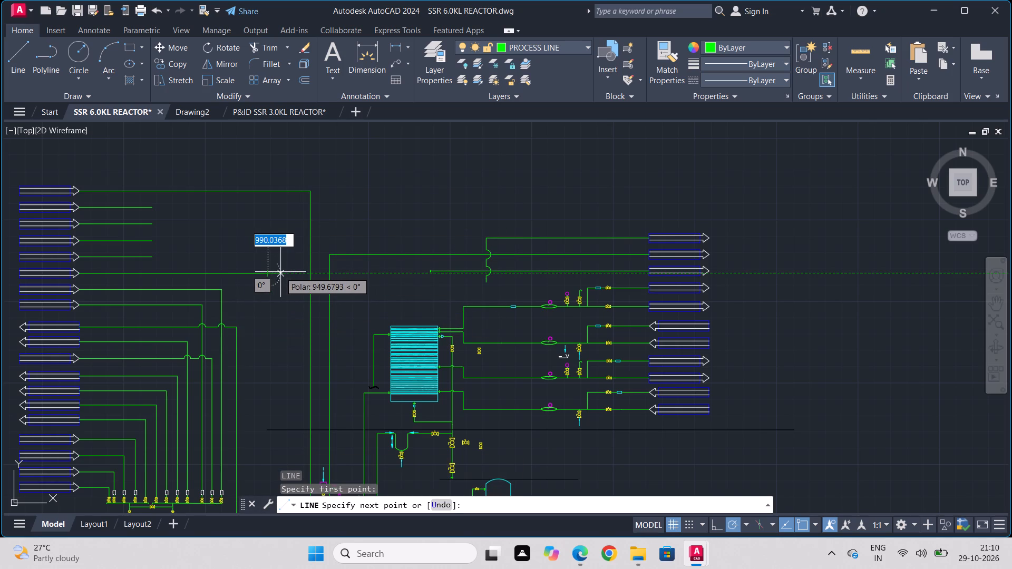
click(283, 272)
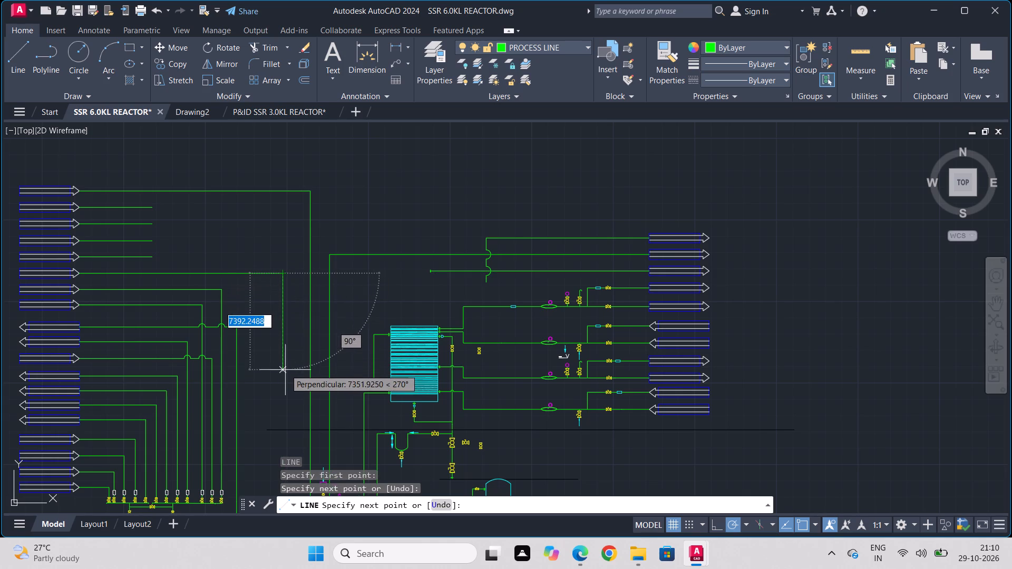
scroll(285, 370, down, 1)
middle_drag(285, 370, 287, 281)
click(287, 281)
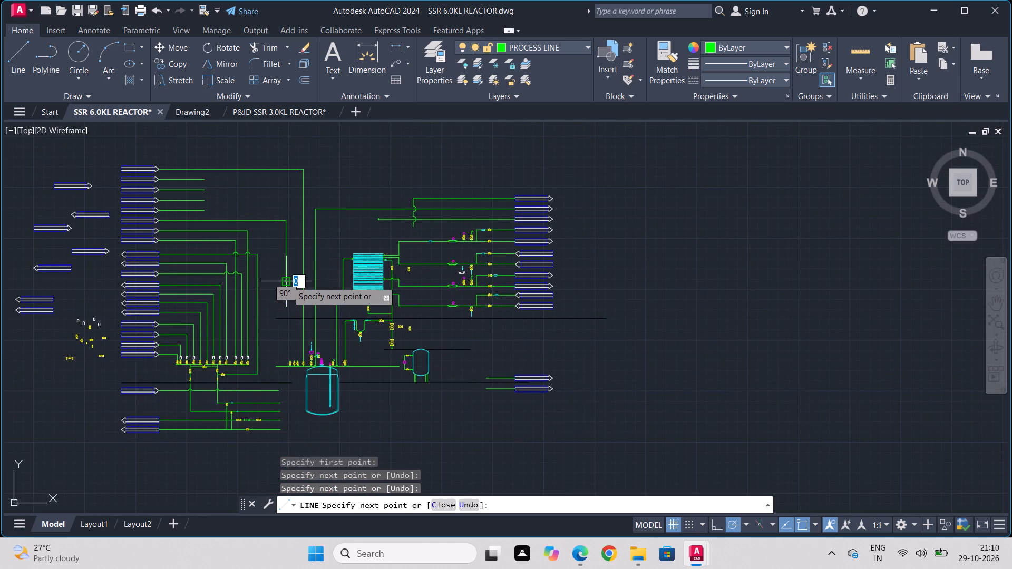
key(Escape)
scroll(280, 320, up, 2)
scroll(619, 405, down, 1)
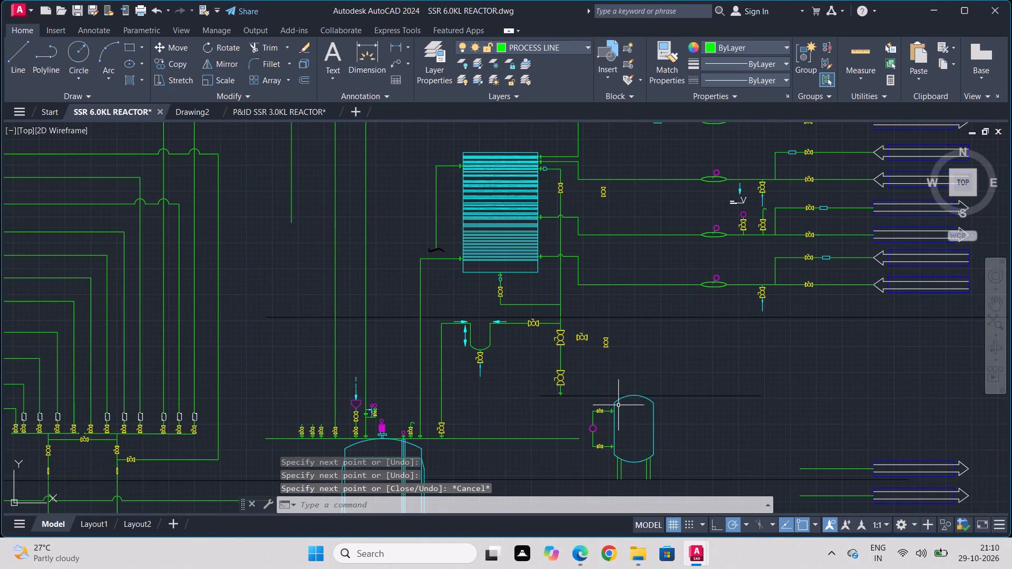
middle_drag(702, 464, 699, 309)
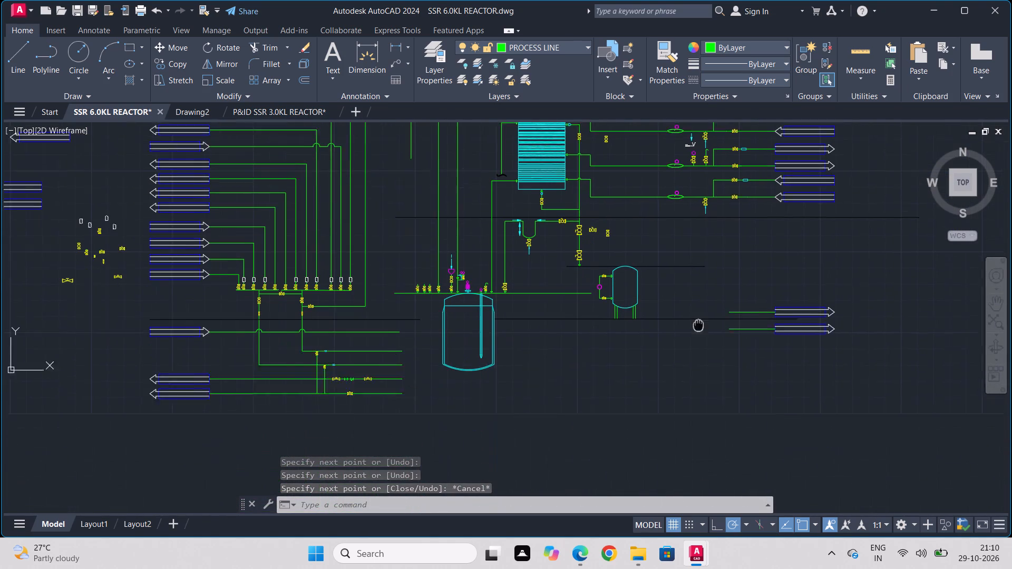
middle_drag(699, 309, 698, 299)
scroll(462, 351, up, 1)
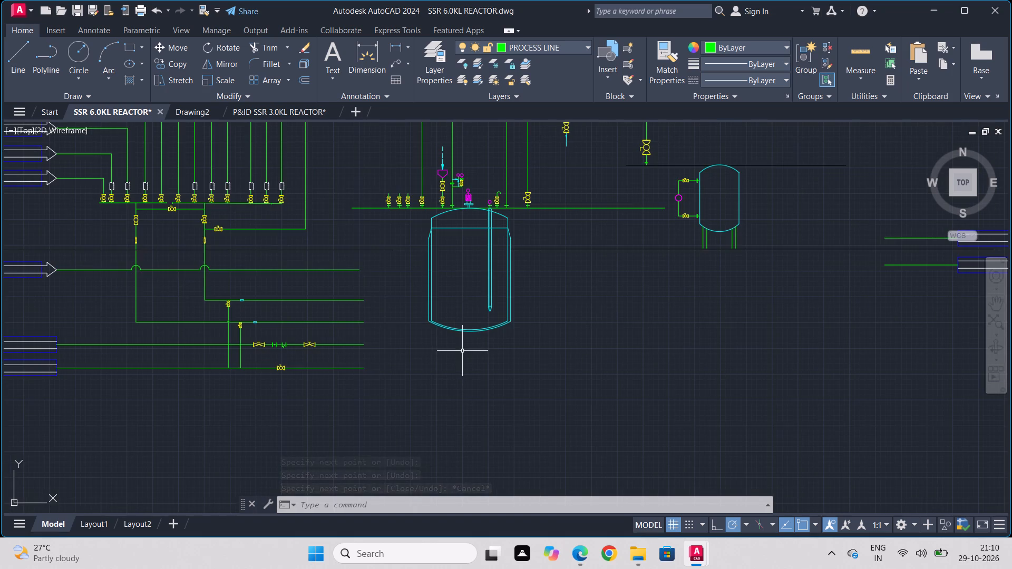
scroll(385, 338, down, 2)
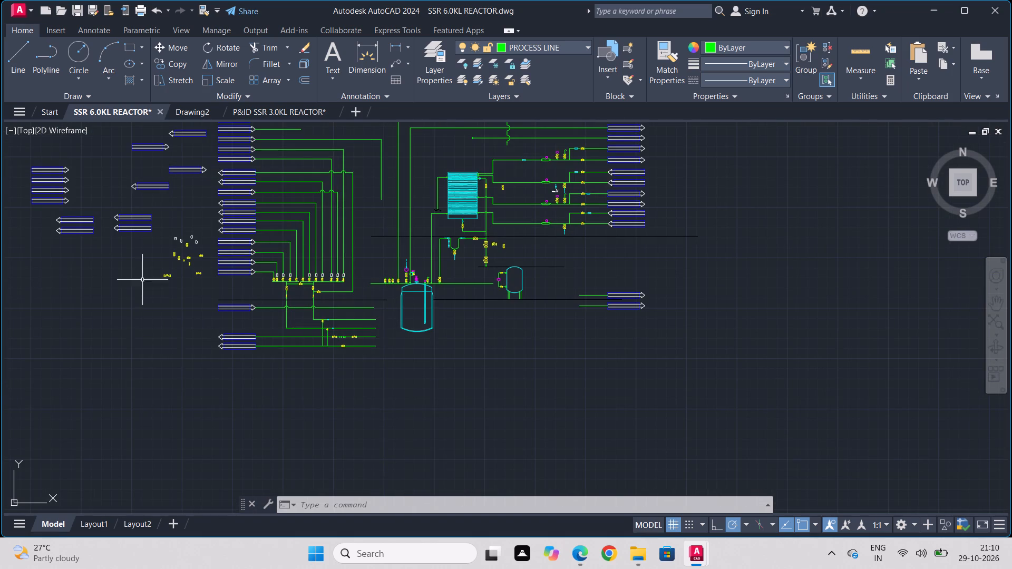
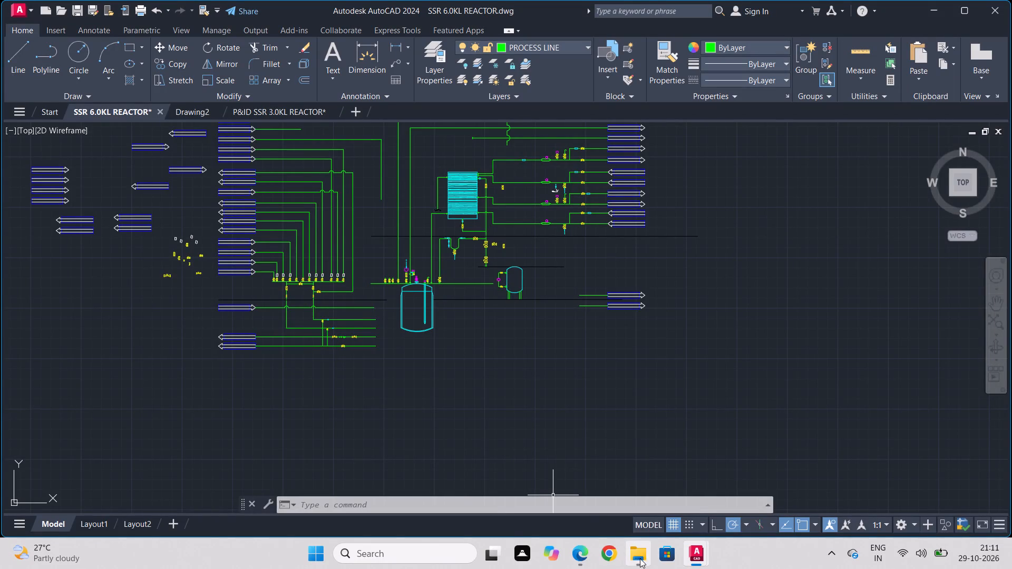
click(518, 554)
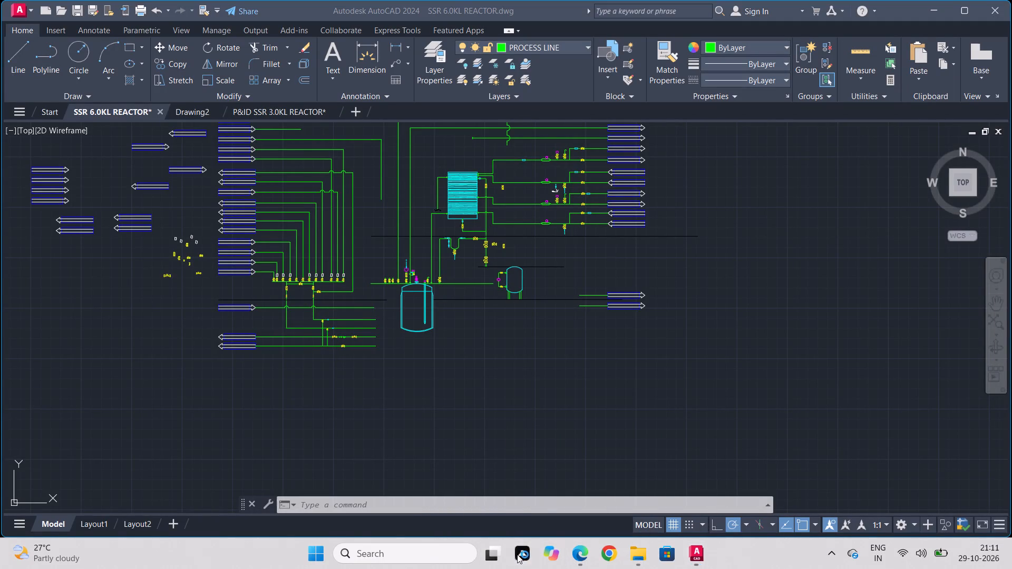
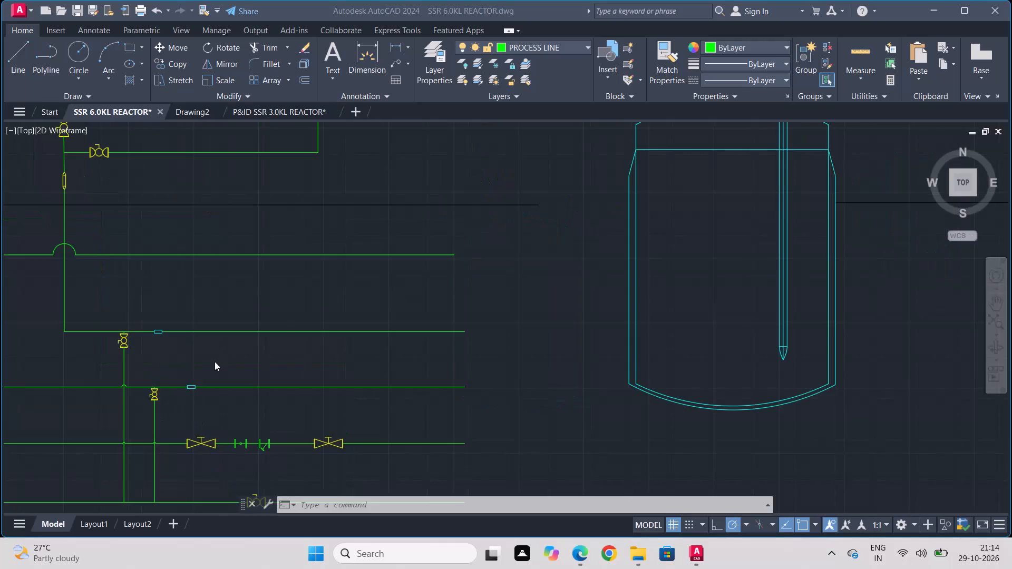
Stretch the free end of the long horizontal THICKNESS-layer line to meet the outer wall of the reactor vessel.
scroll(568, 293, down, 2)
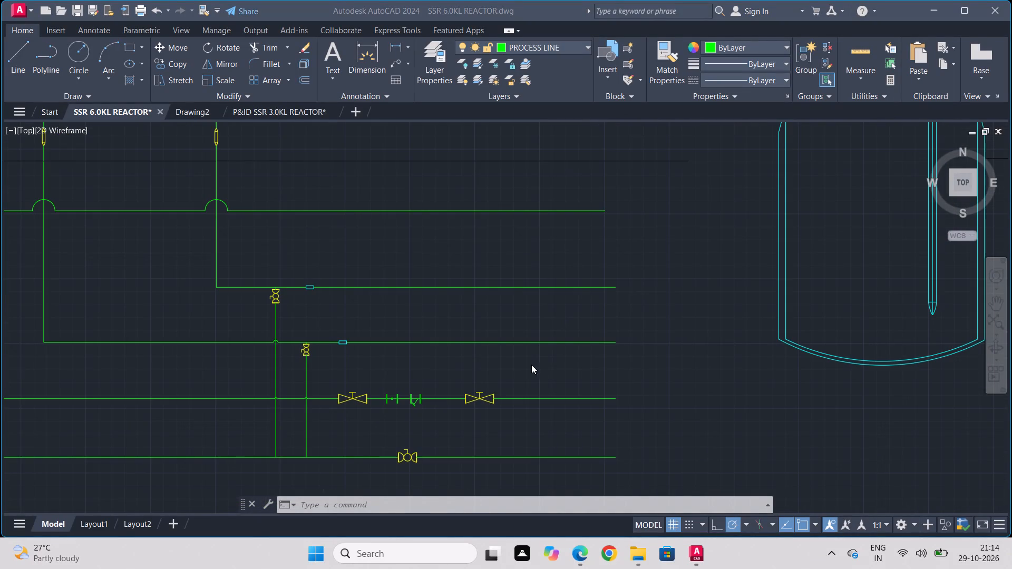
middle_drag(644, 238, 522, 306)
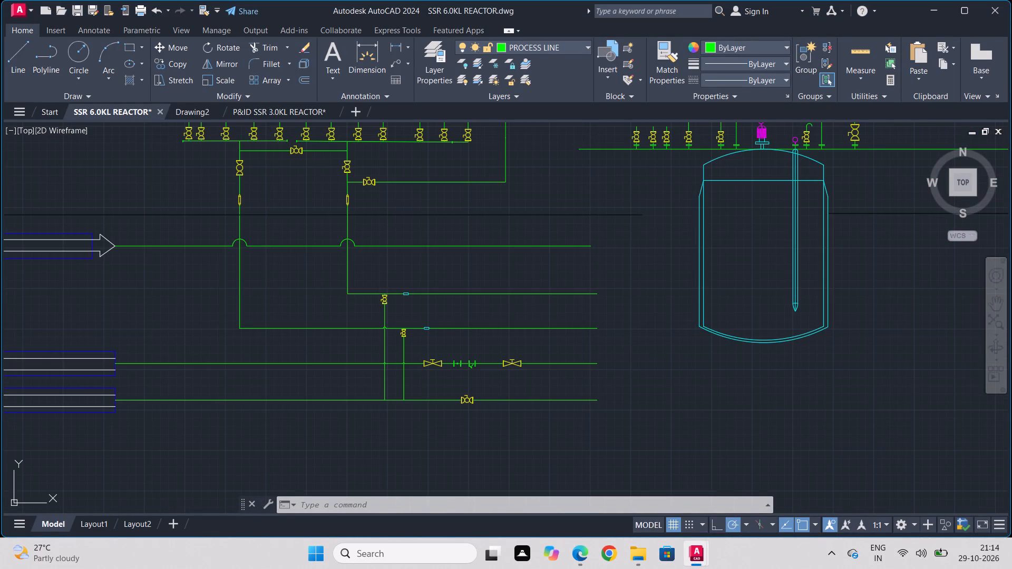
middle_drag(522, 306, 519, 307)
scroll(633, 221, up, 3)
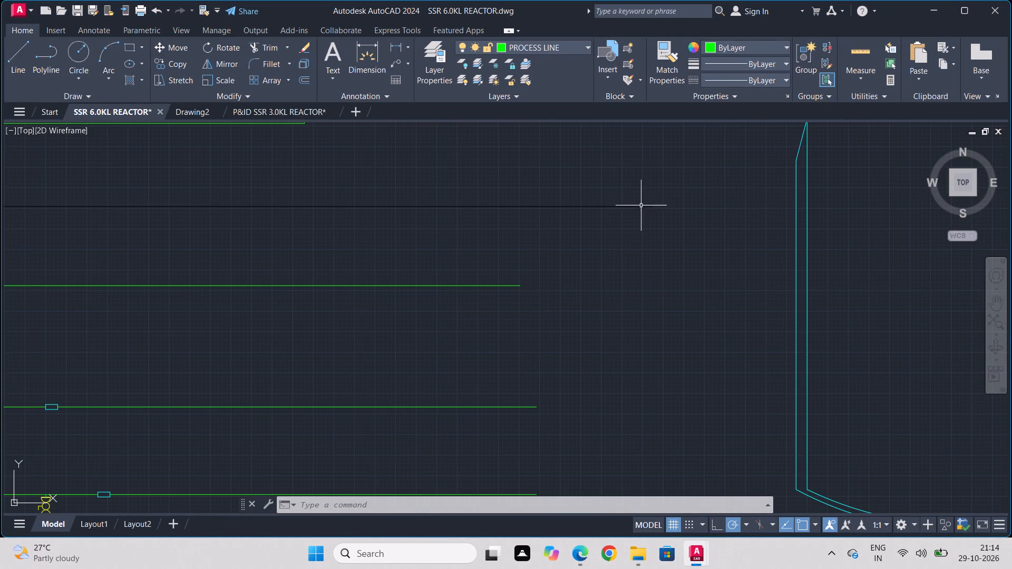
click(640, 208)
click(653, 205)
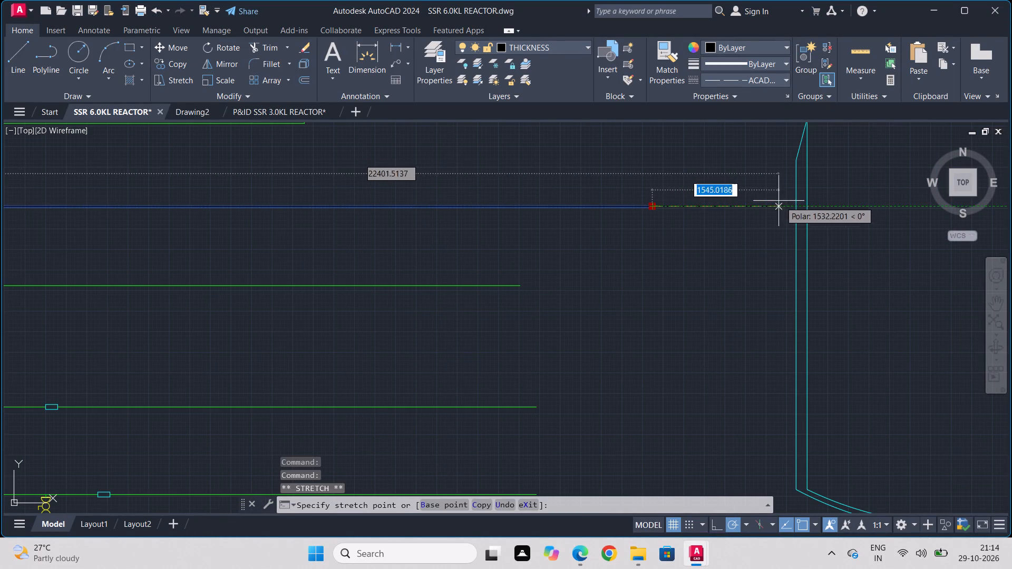
click(793, 209)
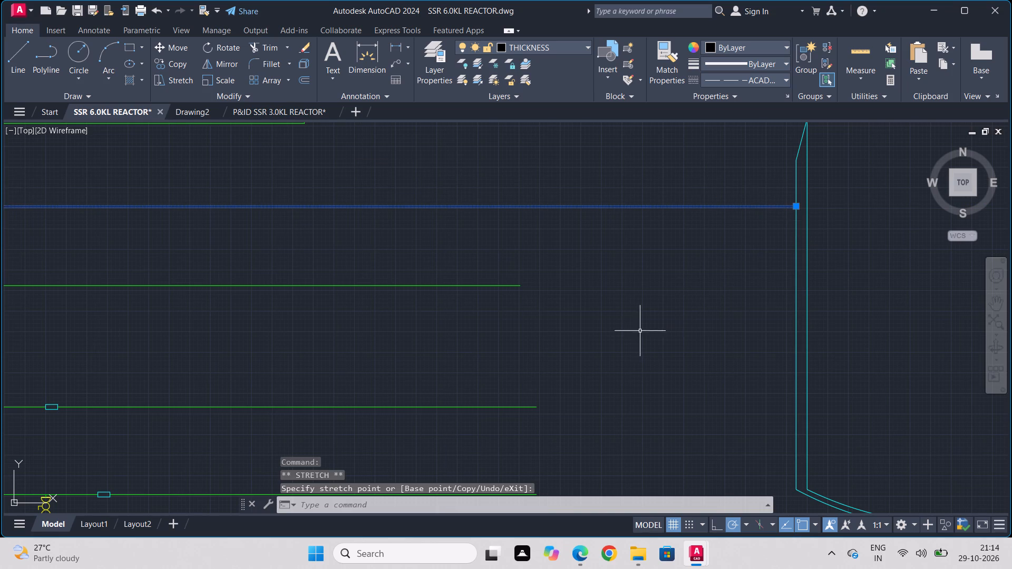
key(Escape)
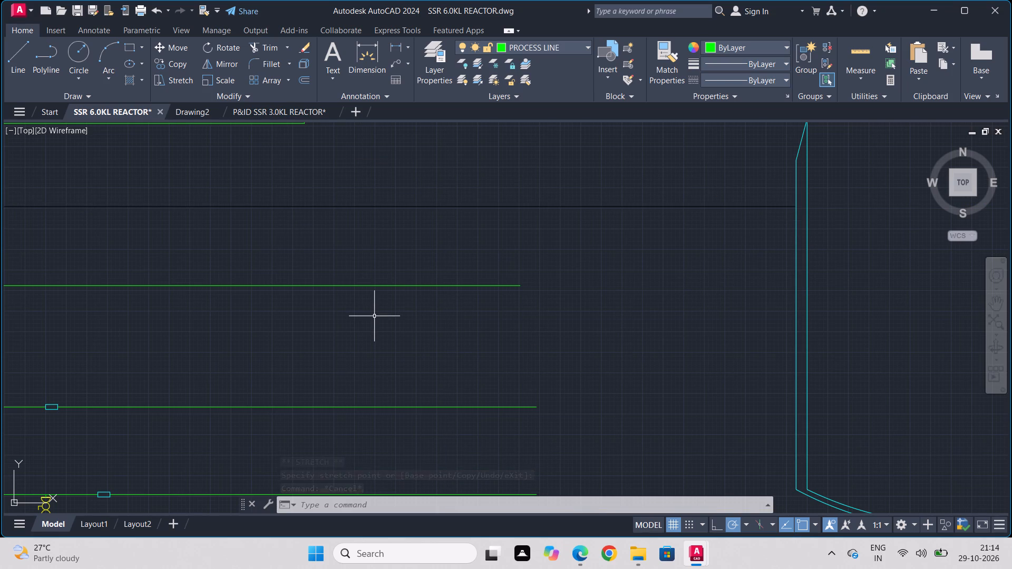
Save the SSR 6.0KL REACTOR drawing.
key(ctrl+s)
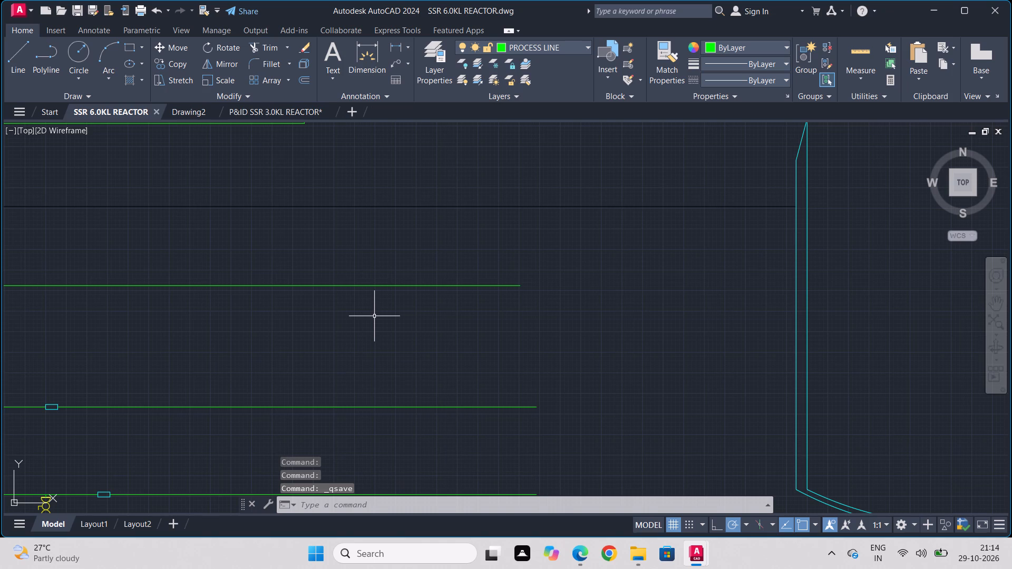
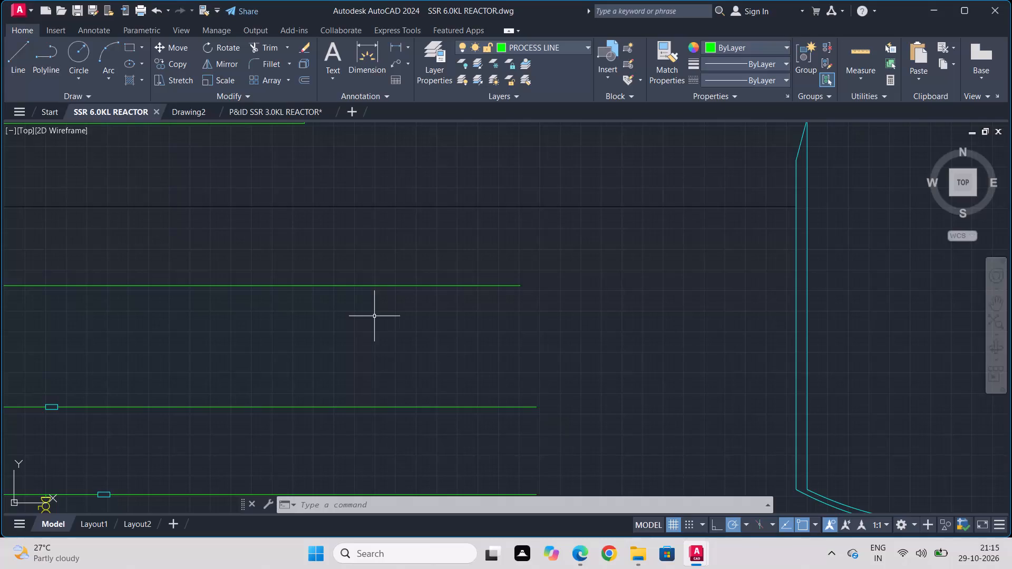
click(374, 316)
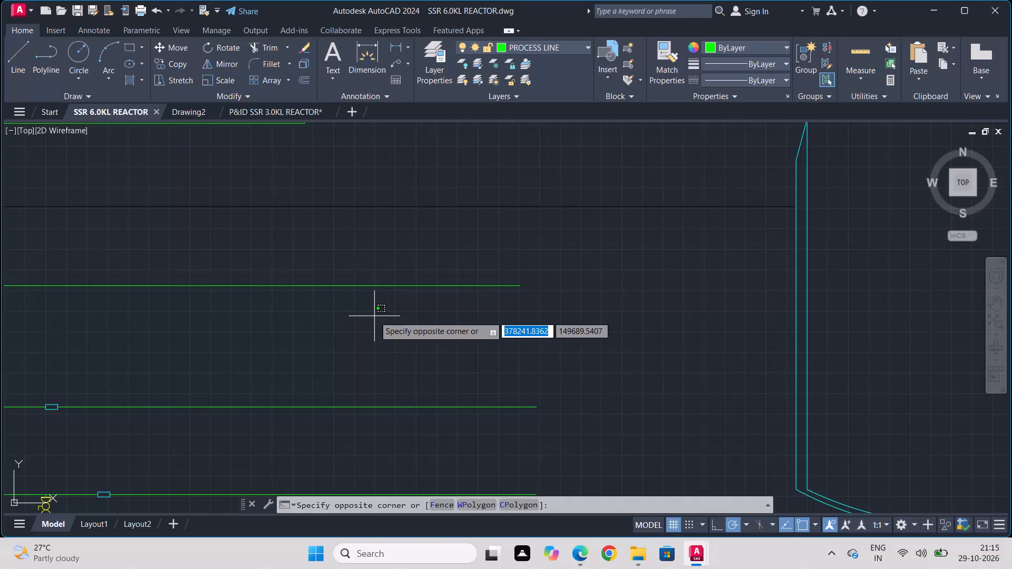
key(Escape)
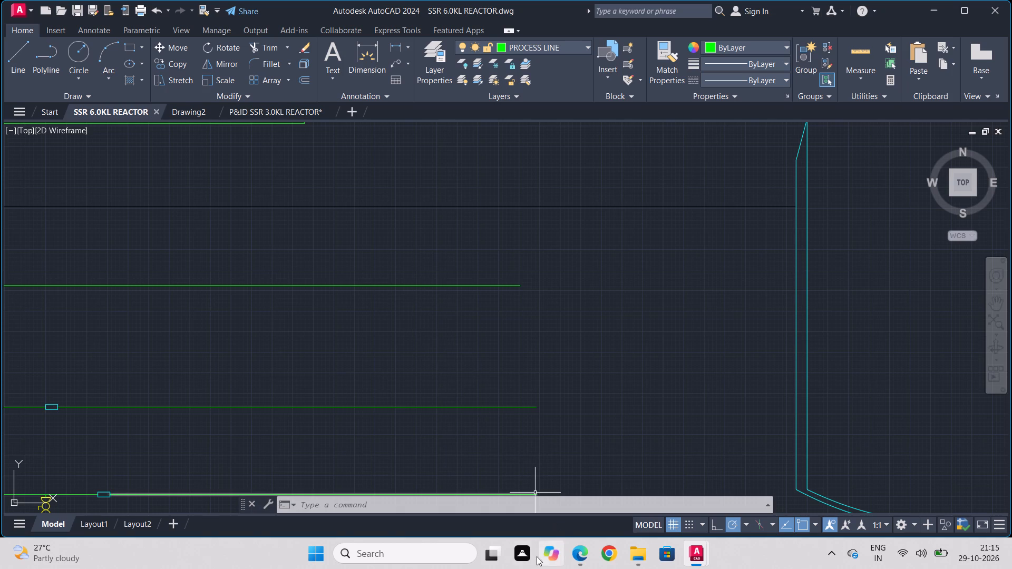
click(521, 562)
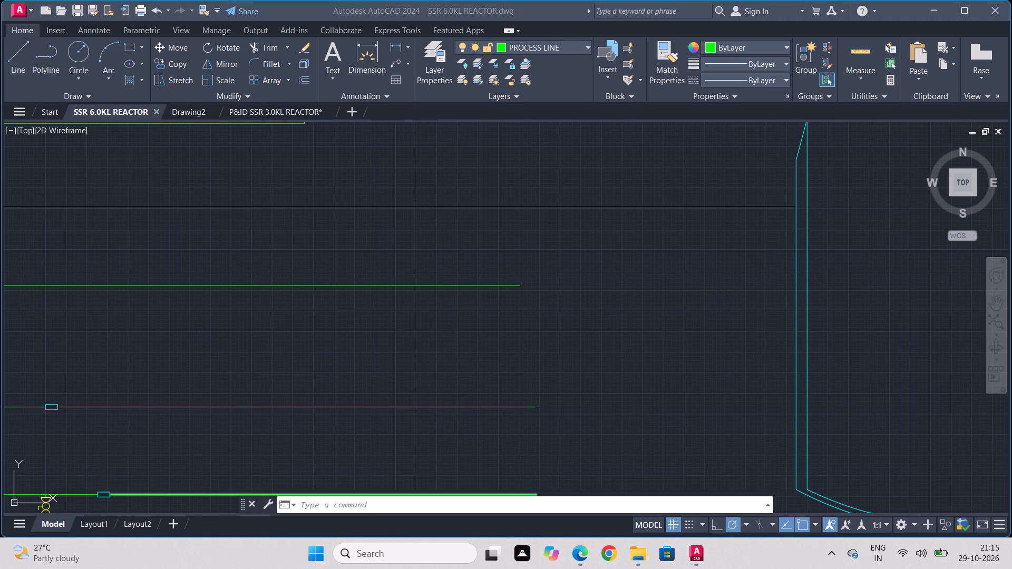
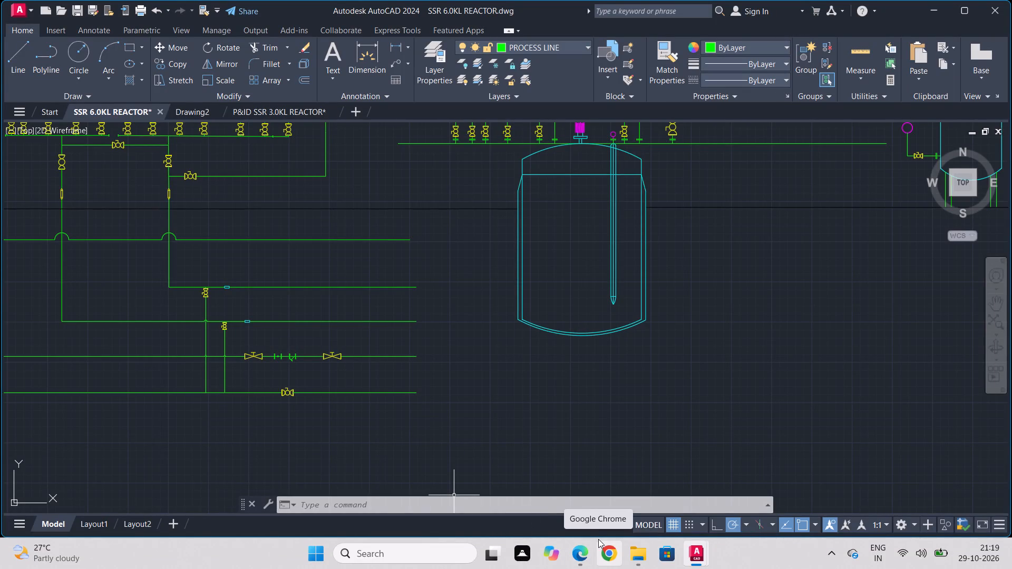
Open the AUTOCAD PRACTICE FILE PDF from the sp mannu folder and view the 6.0KL reactor P&ID sheet on page 12.
scroll(598, 539, up, 1)
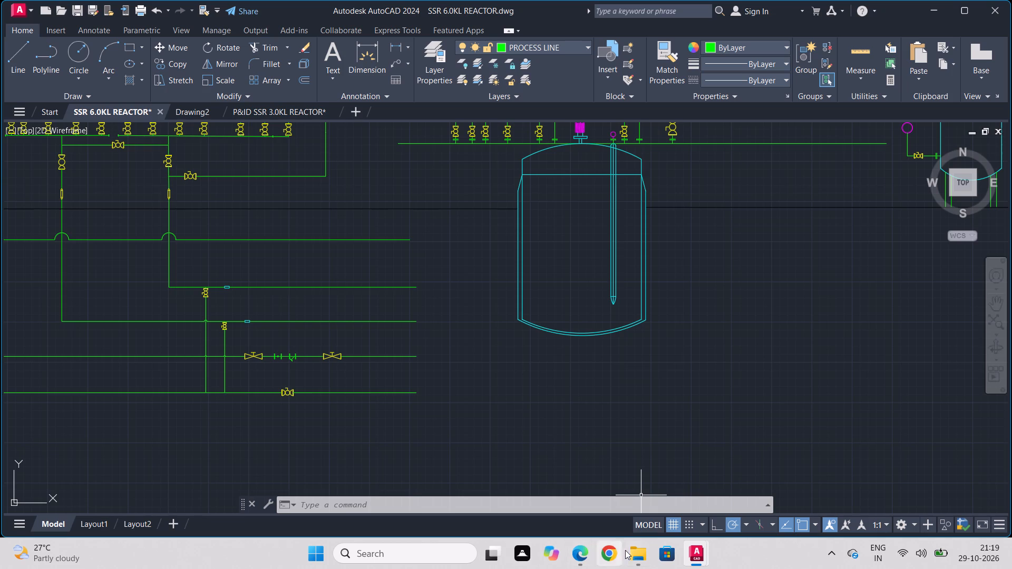
click(643, 558)
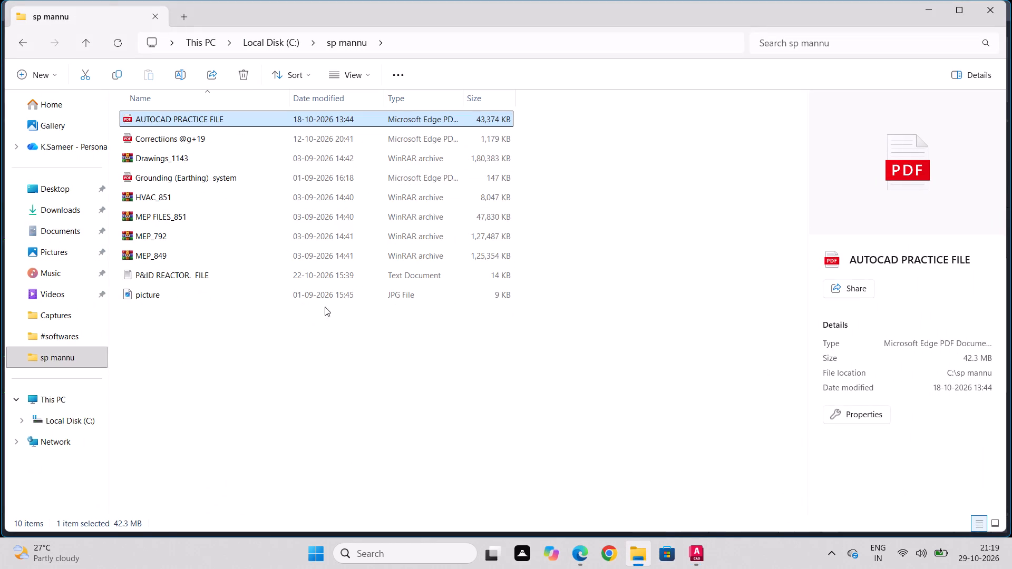
double_click(286, 116)
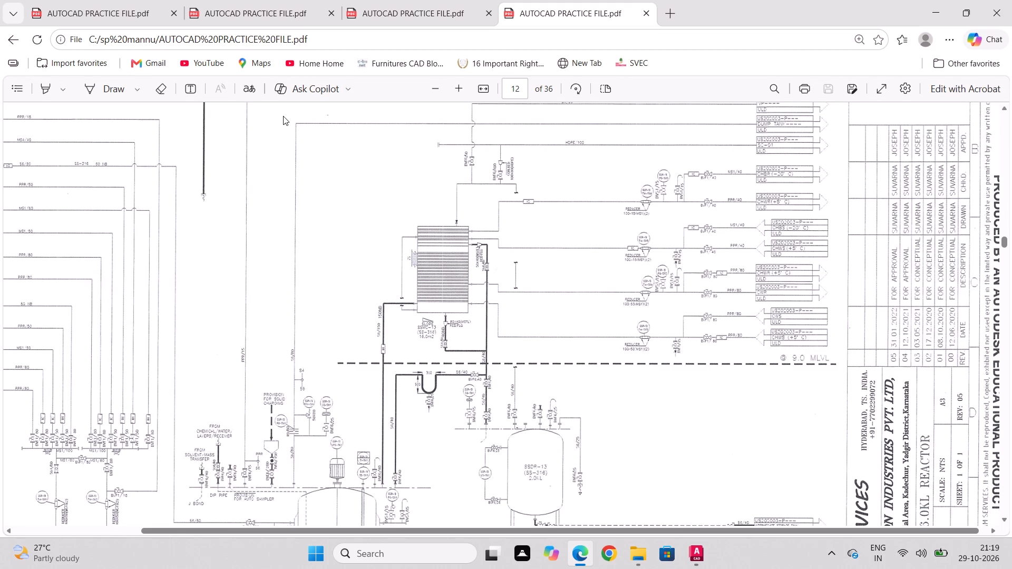
scroll(275, 121, down, 2)
scroll(399, 221, up, 2)
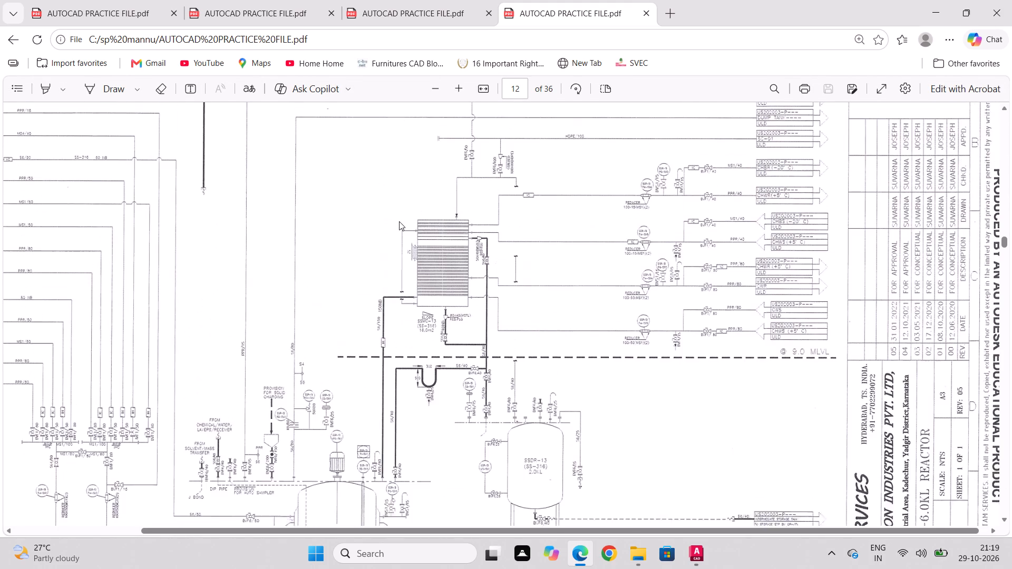
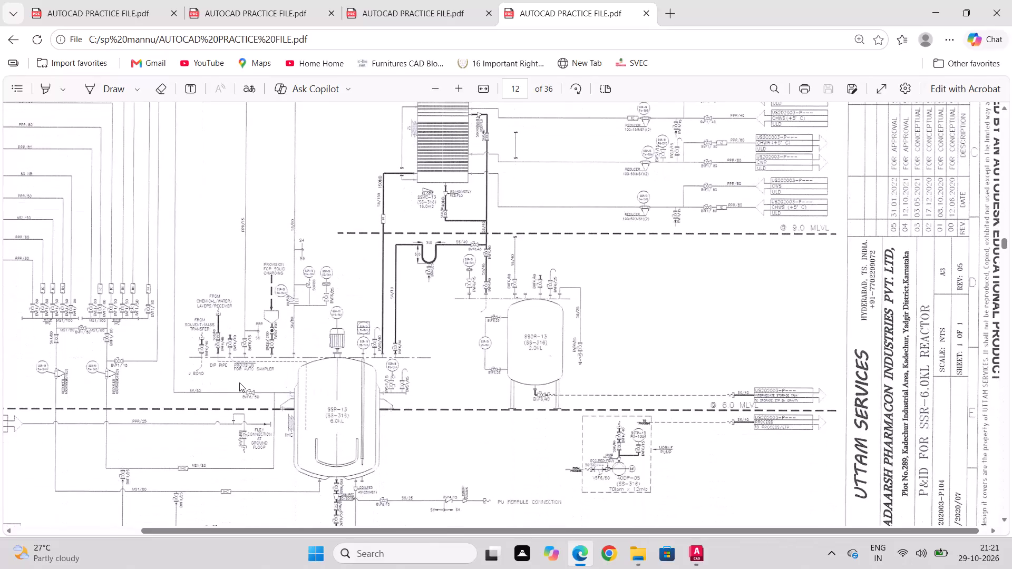
Examine the lower part of the 6.0KL reactor P&ID sheet, covering the reactor vessel and its bottom utility and drain lines.
scroll(239, 382, down, 2)
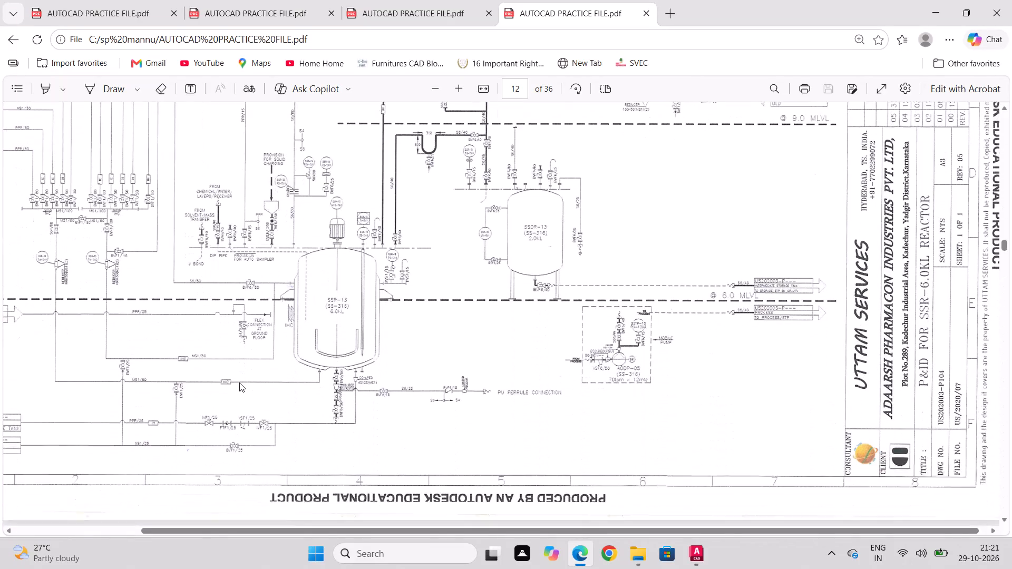
middle_drag(239, 382, 122, 404)
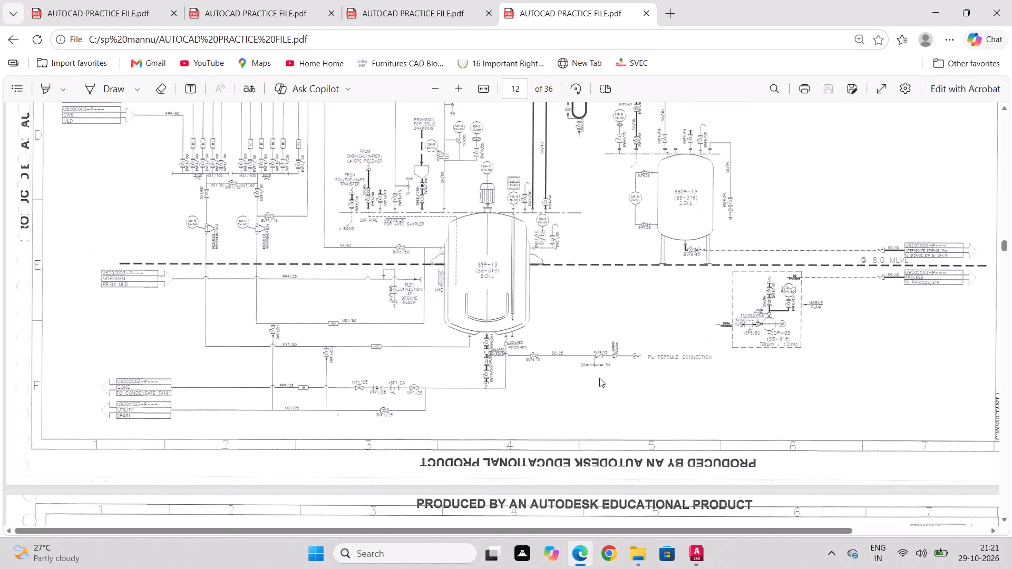
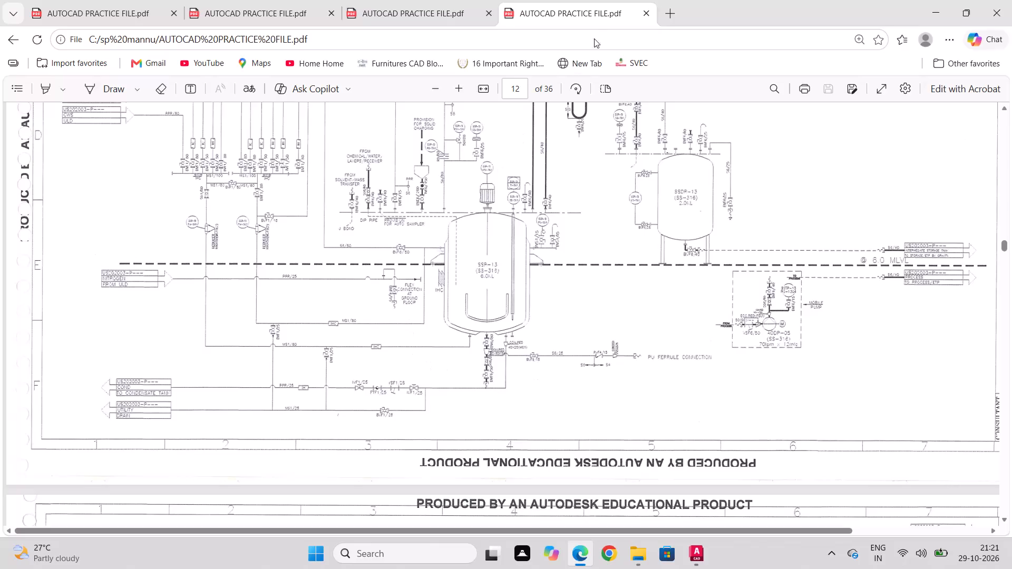
Switch from the reference PDF back to the SSR 6.0KL REACTOR drawing in AutoCAD.
click(936, 17)
click(936, 17)
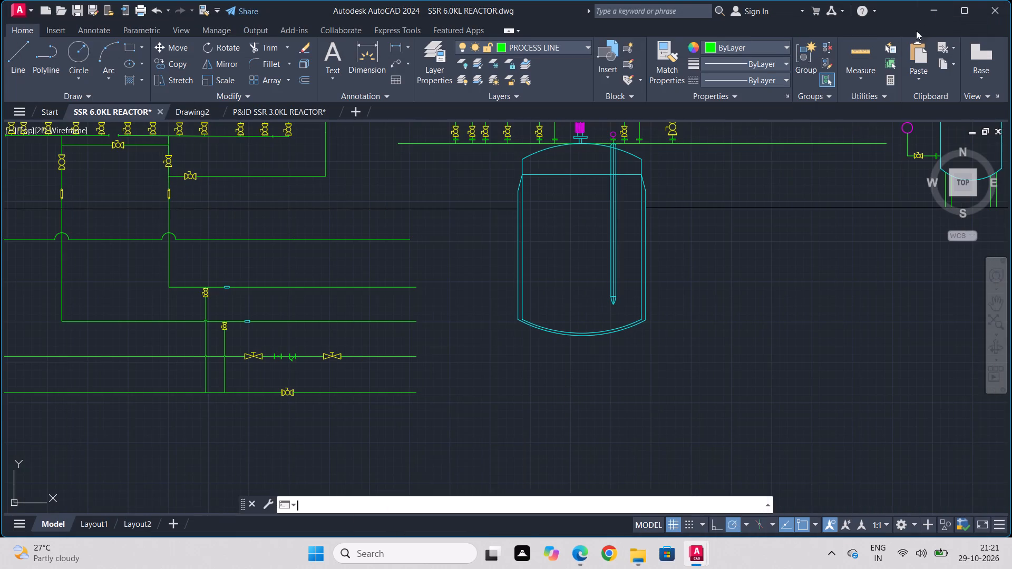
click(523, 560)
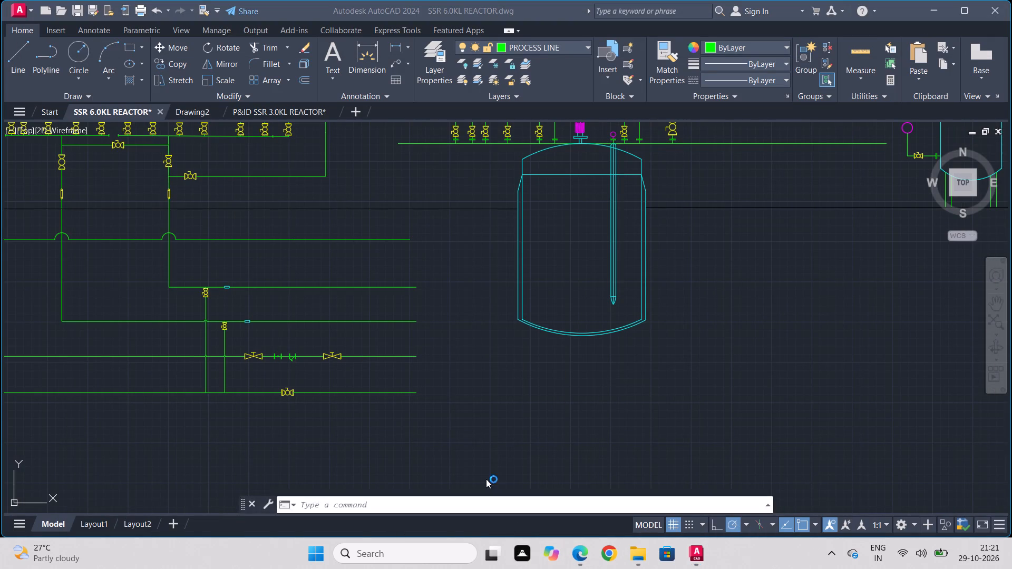
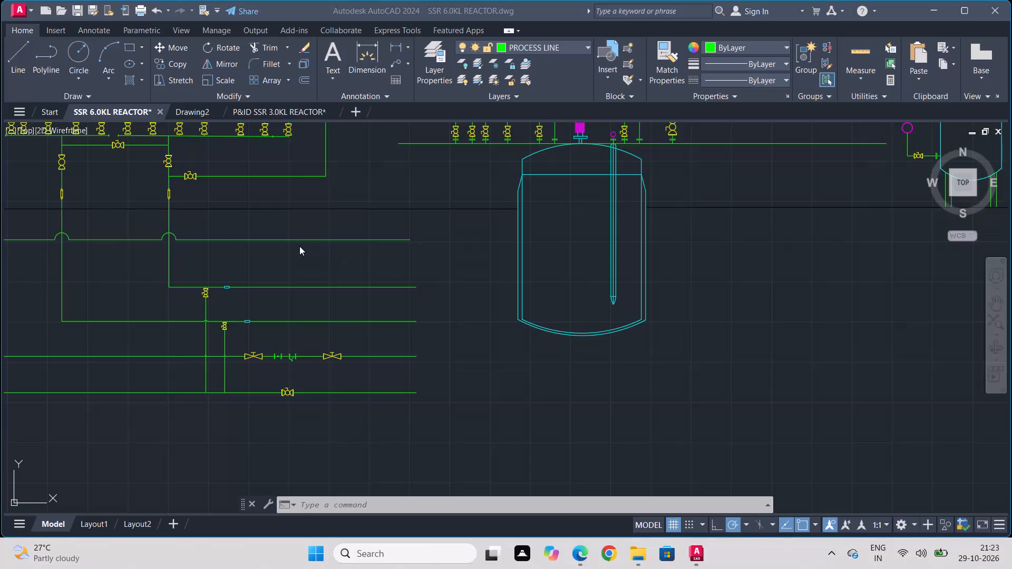
Stretch the free end of the upper header outlet line horizontally toward the reactor, to a segment length of about 7834.
scroll(295, 254, down, 2)
scroll(305, 250, up, 2)
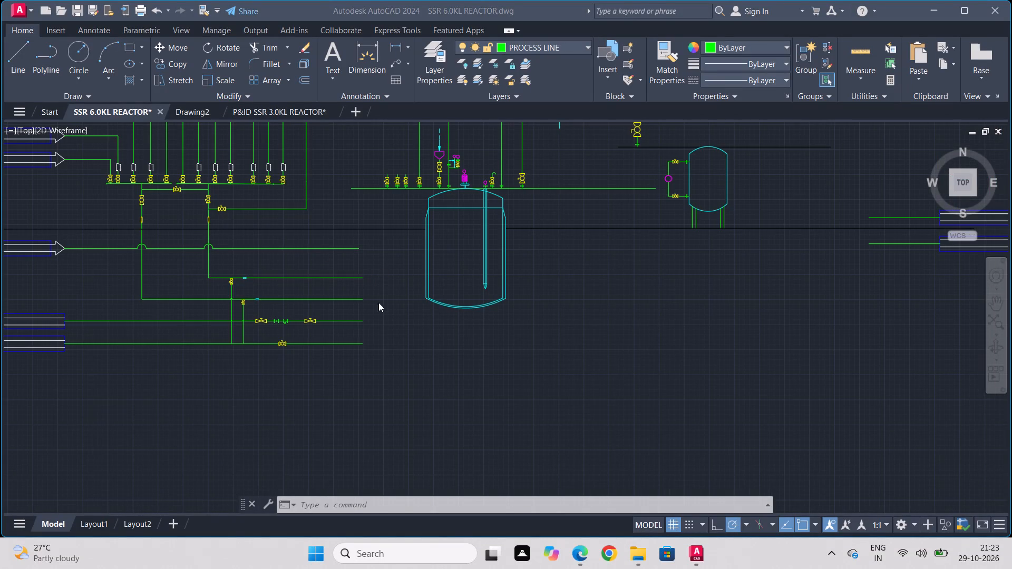
click(388, 292)
click(394, 295)
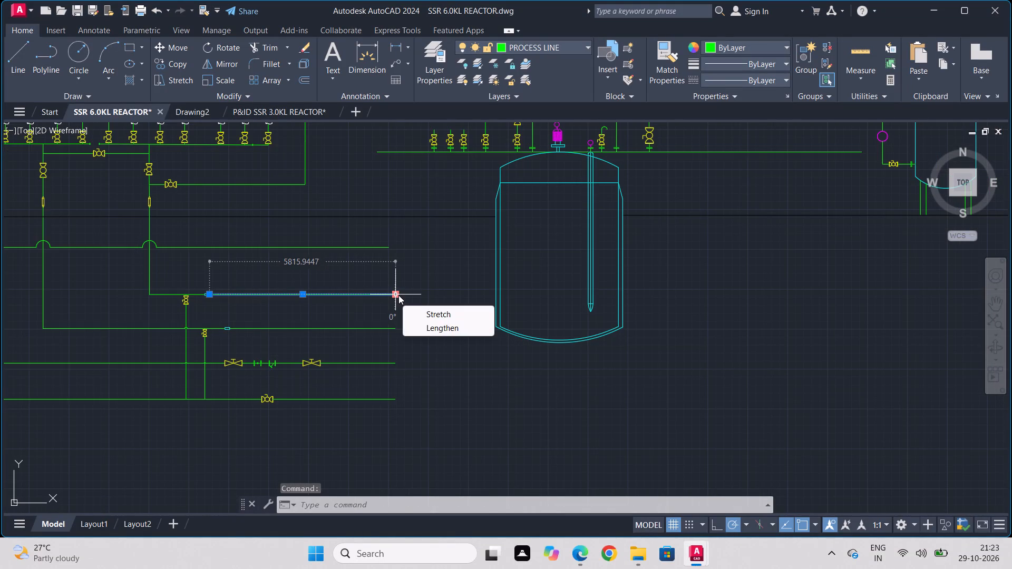
click(396, 295)
click(396, 295)
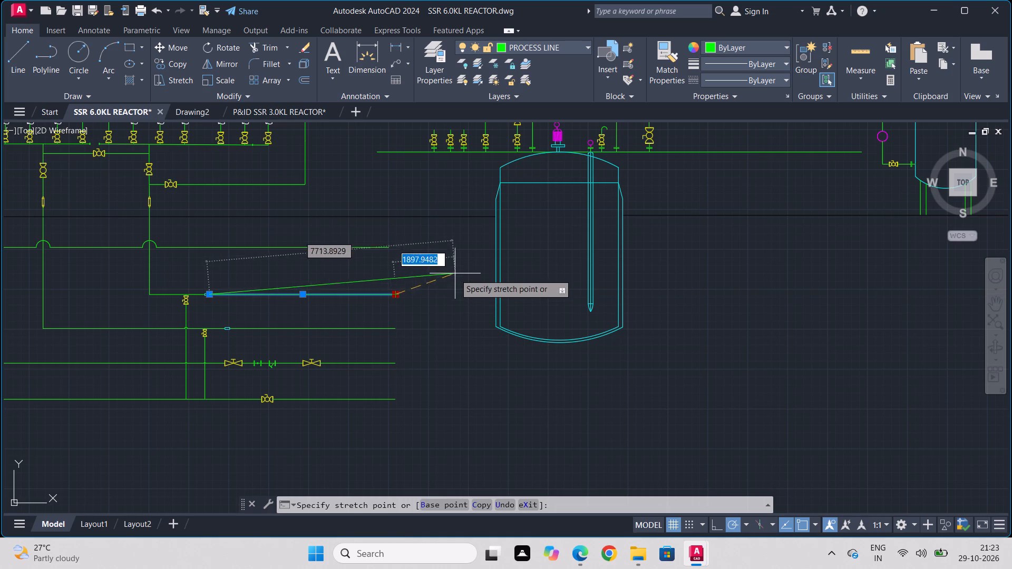
click(460, 293)
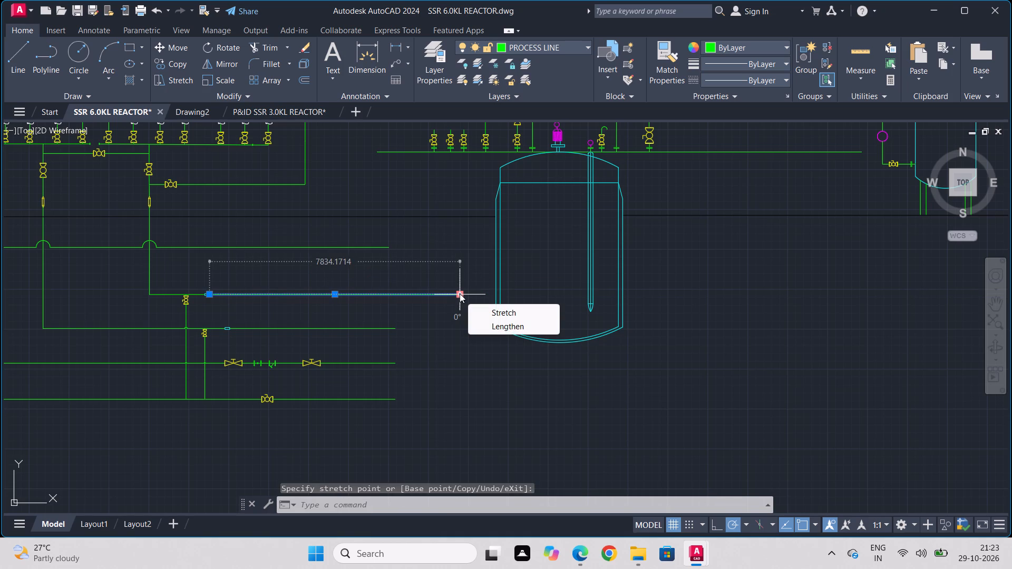
key(Escape)
scroll(398, 293, down, 2)
scroll(392, 212, up, 2)
scroll(392, 210, down, 3)
middle_drag(382, 237, 387, 240)
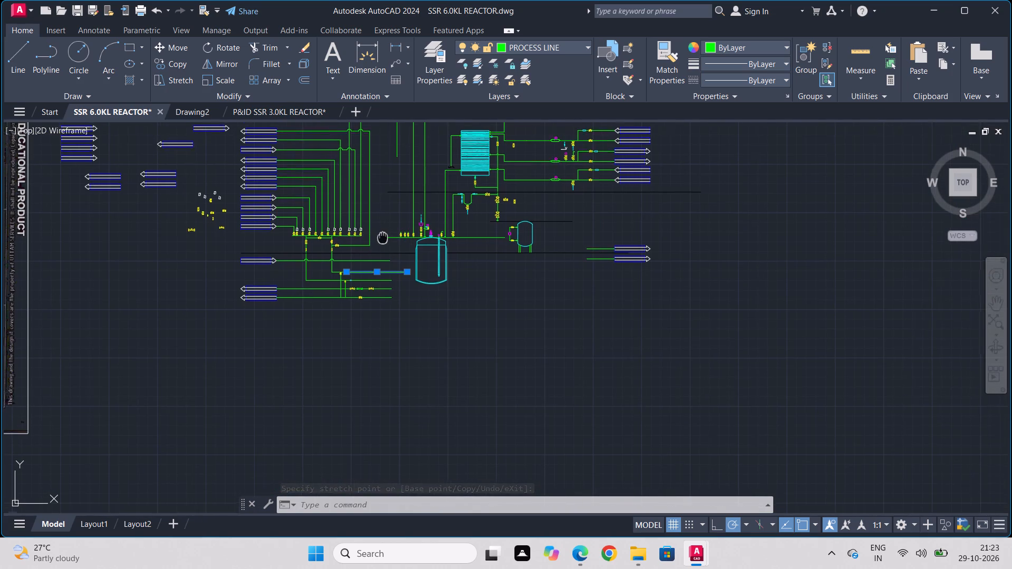
middle_drag(387, 240, 410, 254)
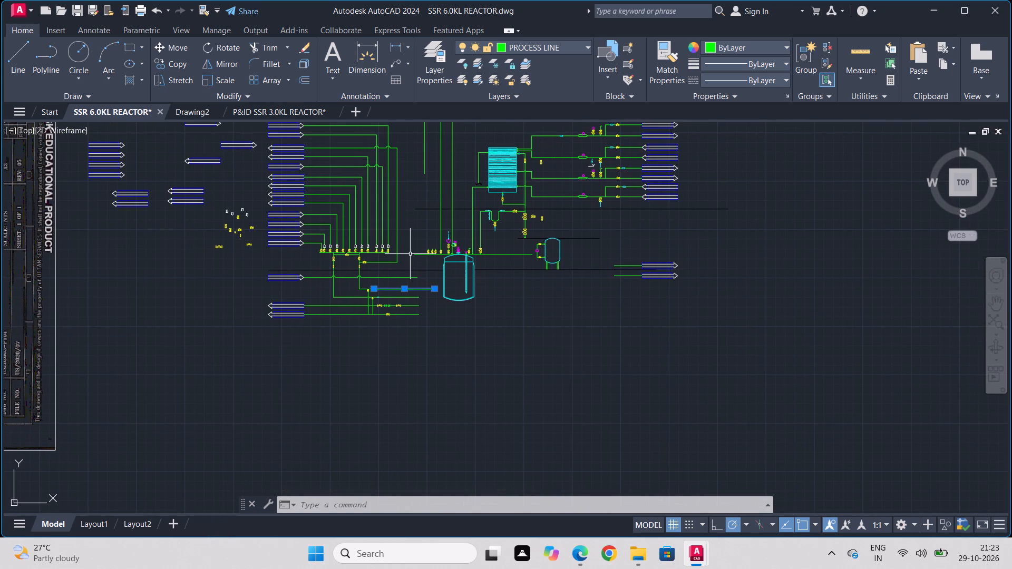
key(Escape)
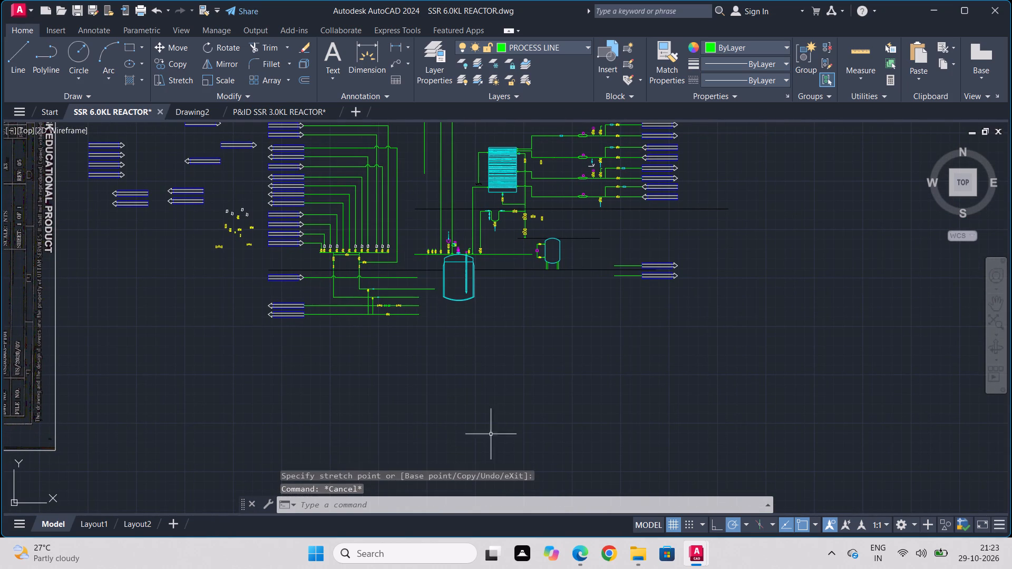
Check the header and reactor piping on page 12 of the practice PDF, and return to the AutoCAD drawing.
click(634, 552)
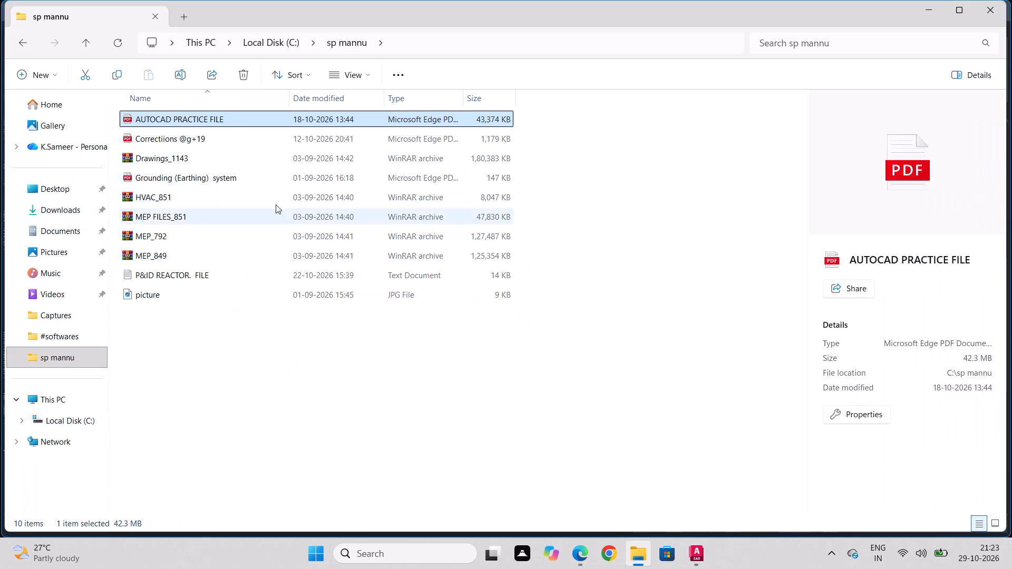
double_click(230, 121)
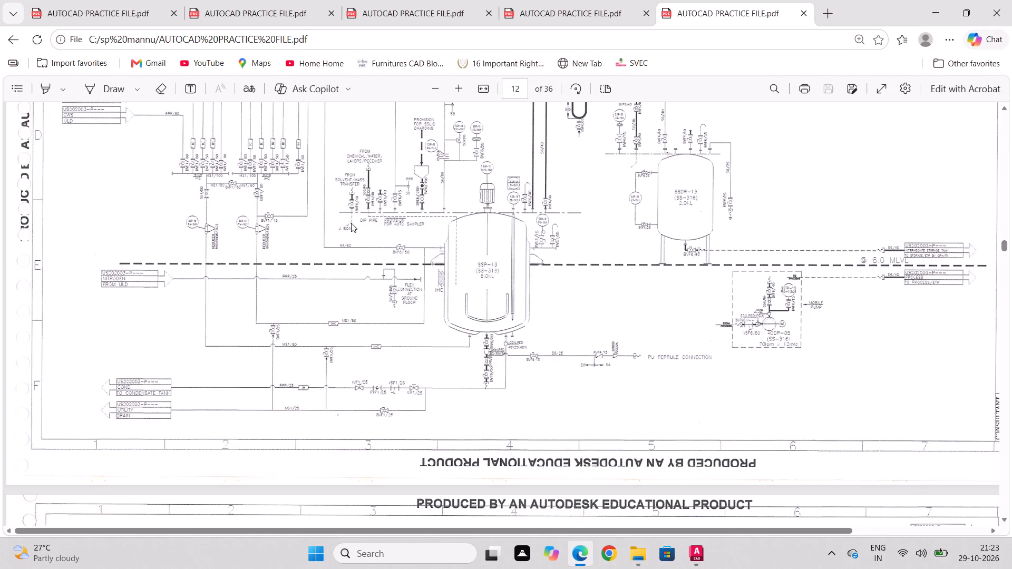
scroll(341, 145, up, 1)
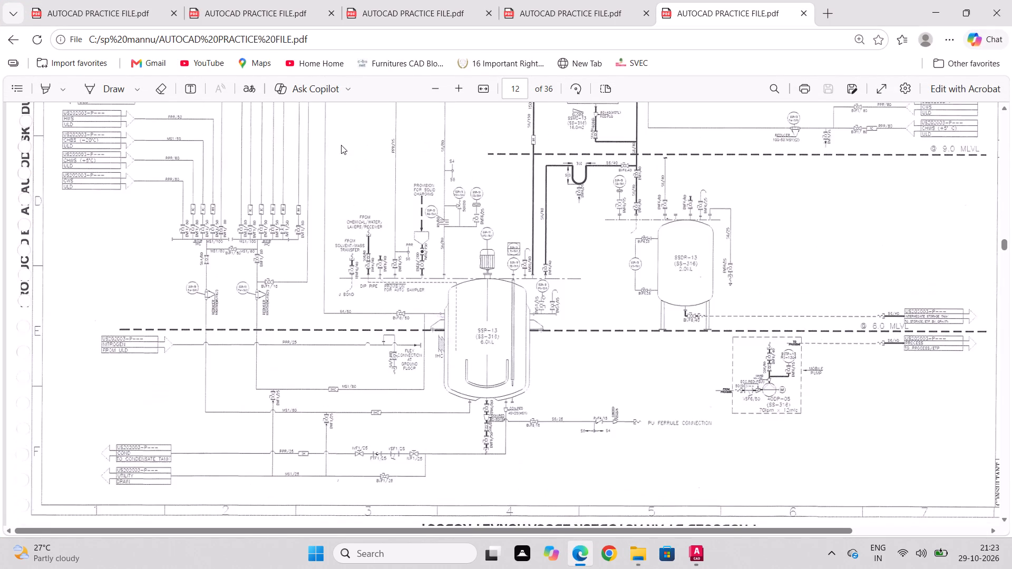
scroll(341, 169, up, 5)
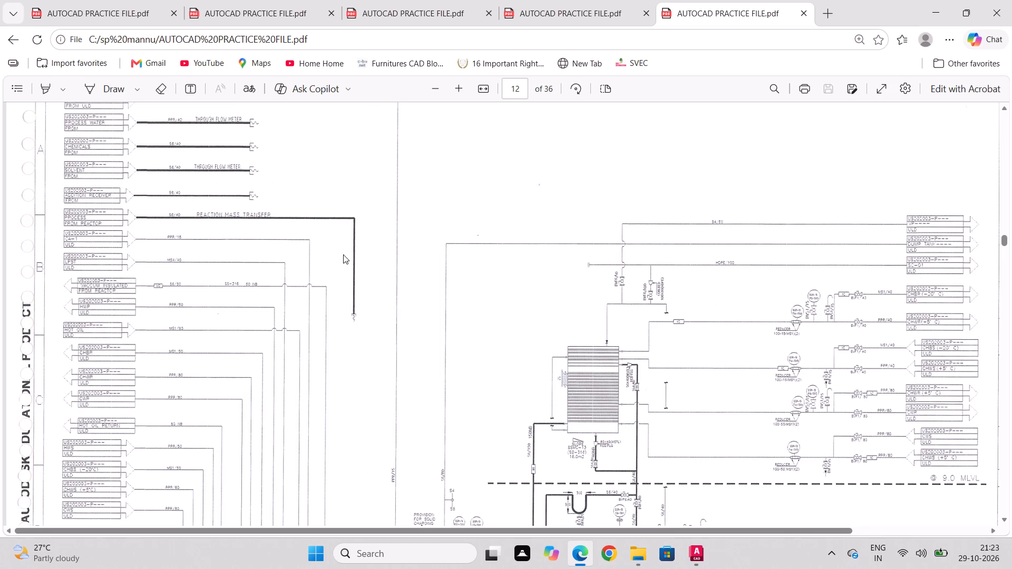
scroll(326, 324, down, 5)
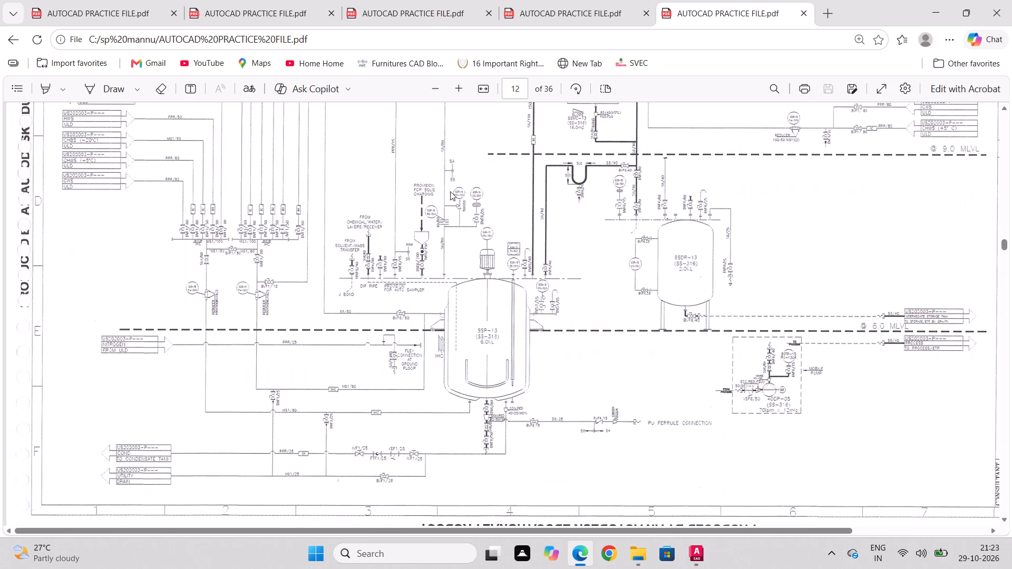
click(935, 7)
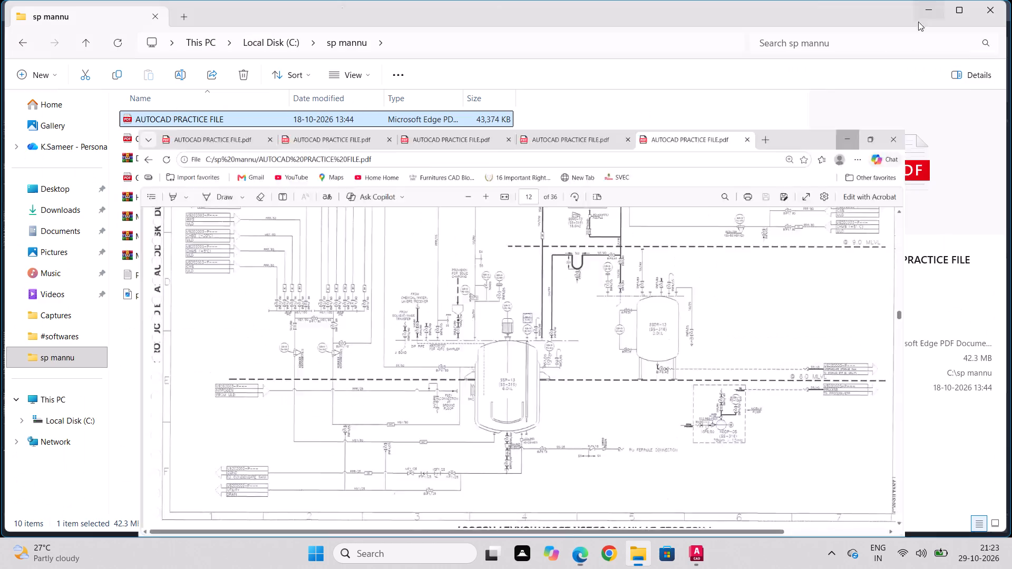
click(928, 7)
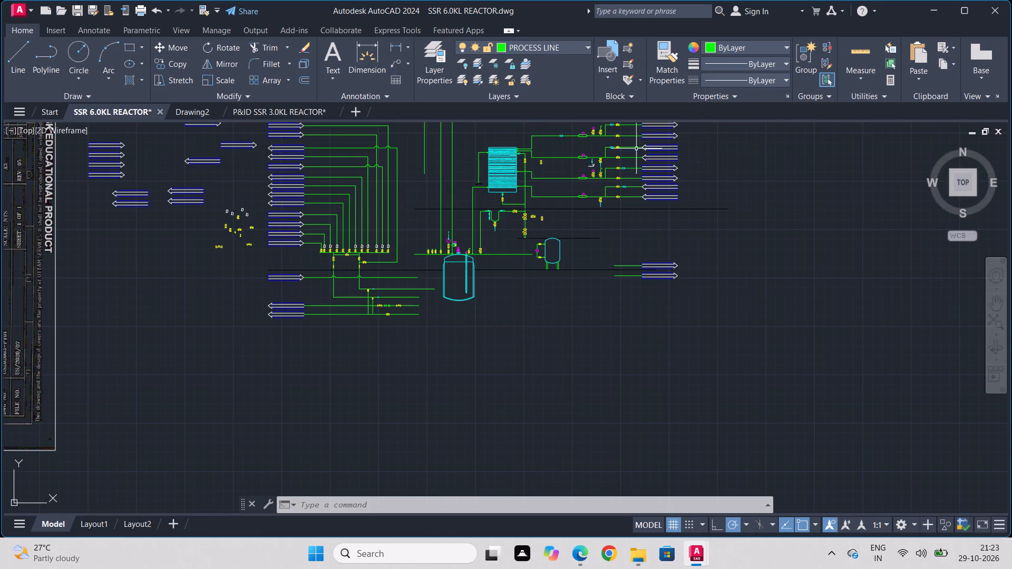
Stretch the bypass line's end from the branch valve back to its corner, removing the horizontal run.
scroll(405, 208, up, 1)
scroll(402, 205, down, 1)
middle_drag(402, 211, 402, 291)
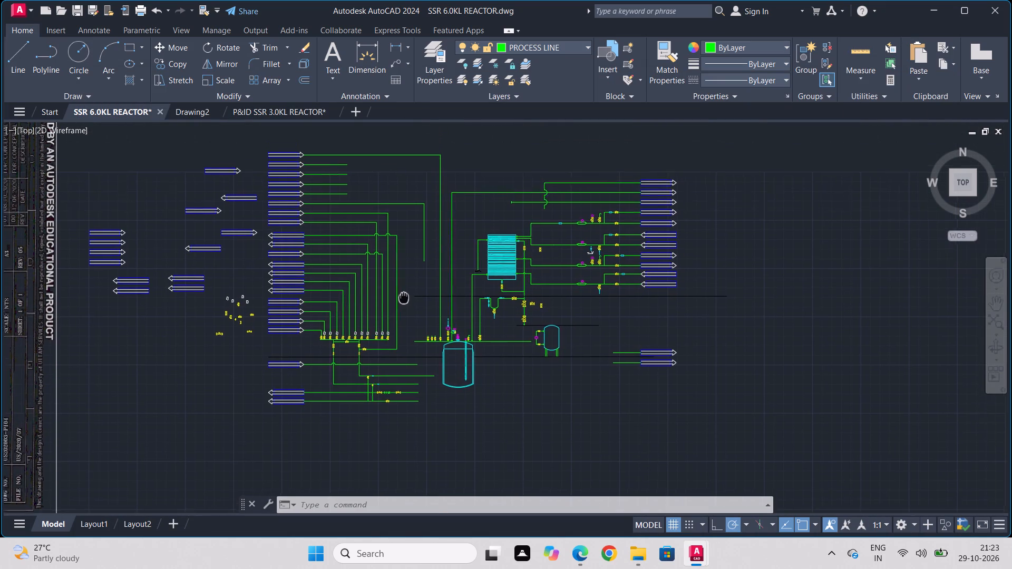
middle_drag(402, 291, 380, 209)
scroll(369, 249, up, 2)
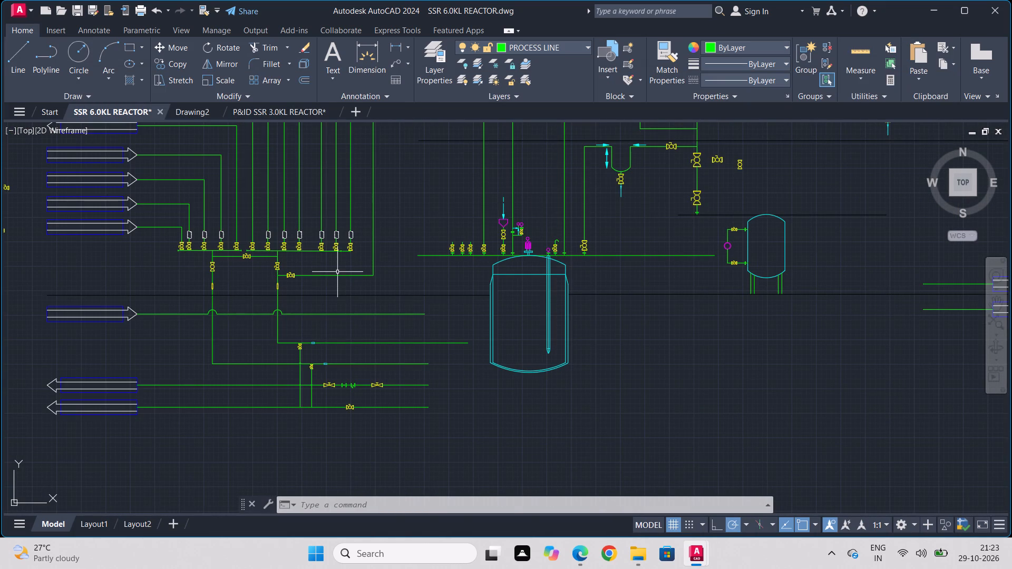
click(337, 276)
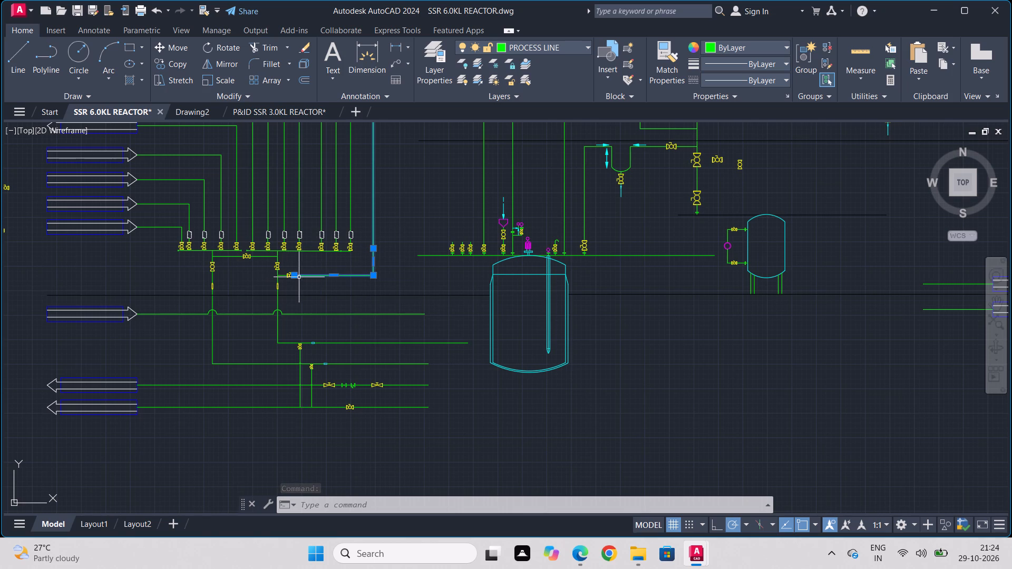
scroll(281, 277, up, 4)
click(349, 267)
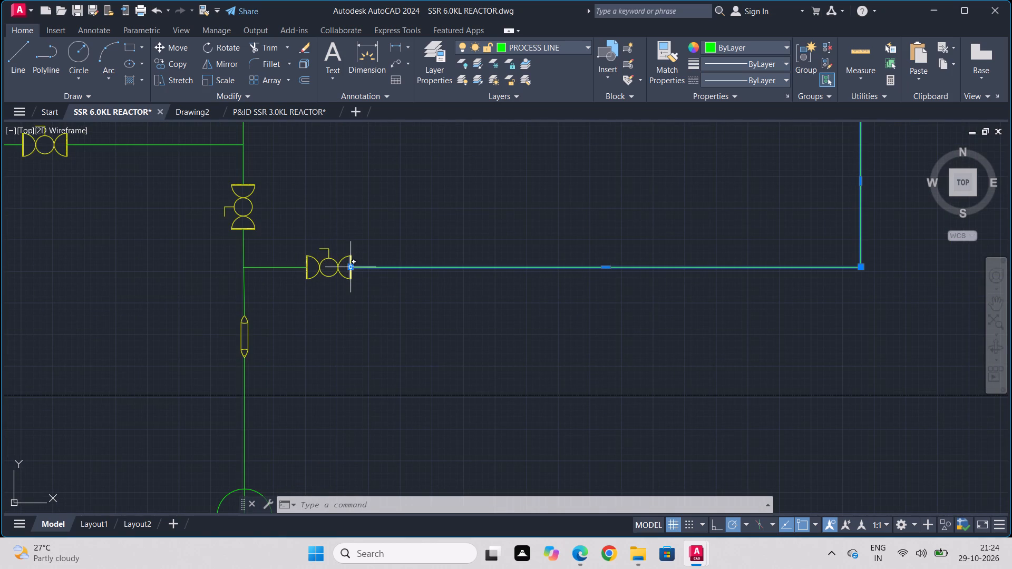
click(860, 267)
key(Escape)
scroll(860, 267, down, 3)
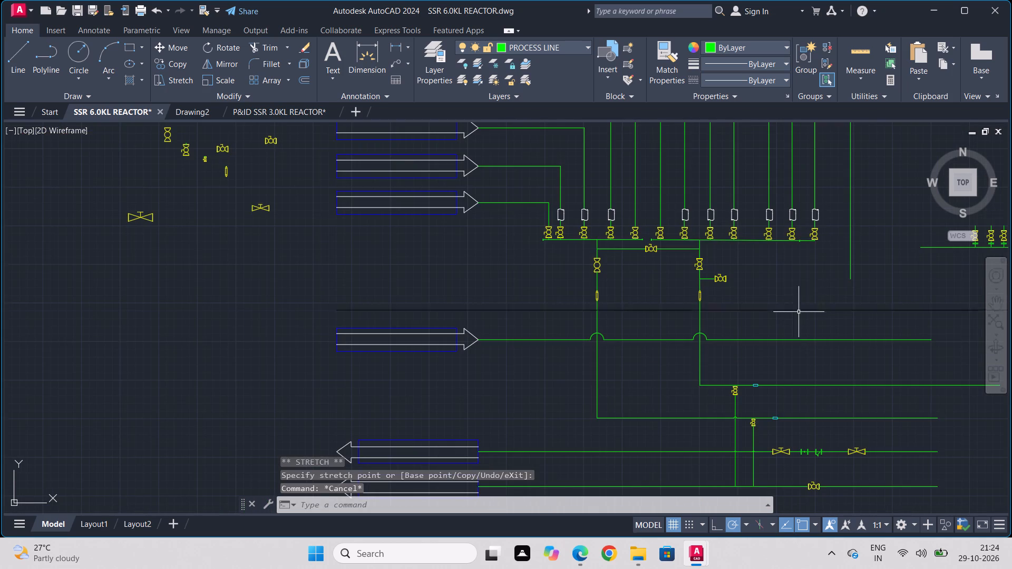
Stretch the lower end of that vertical line down to just above the floor level line.
middle_drag(800, 282, 383, 189)
scroll(799, 281, down, 1)
scroll(412, 190, up, 2)
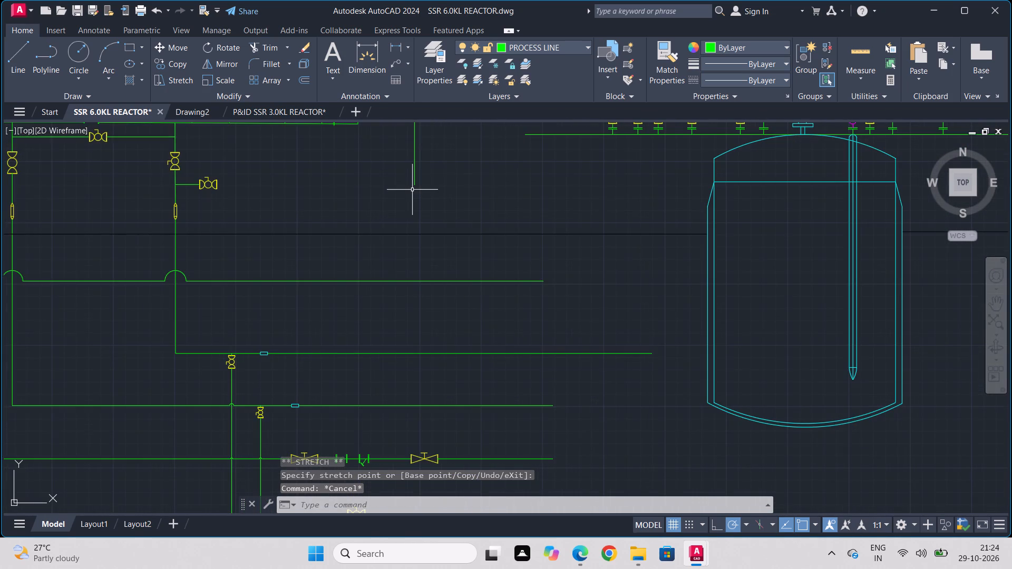
scroll(411, 194, down, 5)
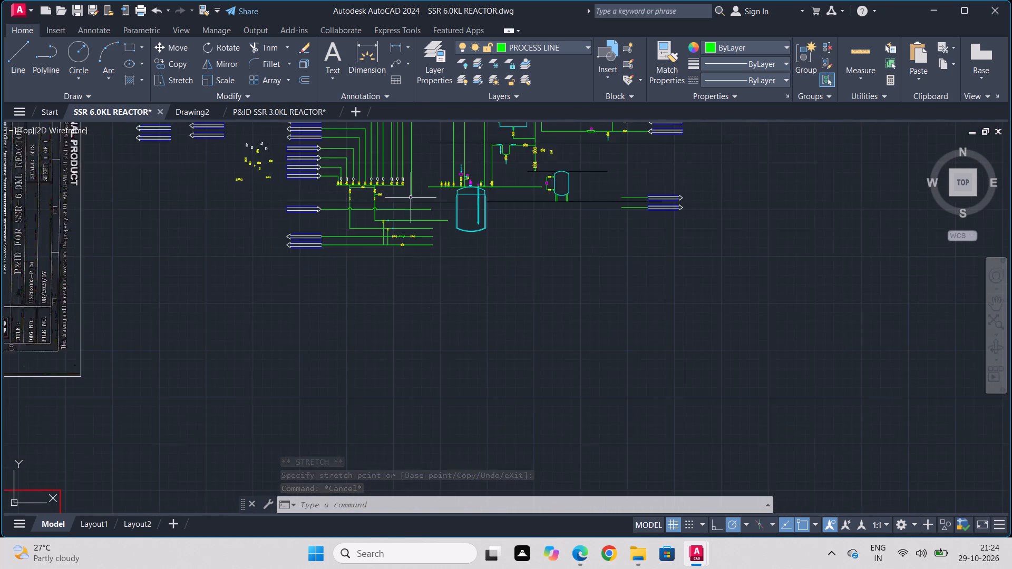
scroll(412, 197, down, 2)
scroll(416, 161, up, 3)
middle_drag(416, 161, 416, 168)
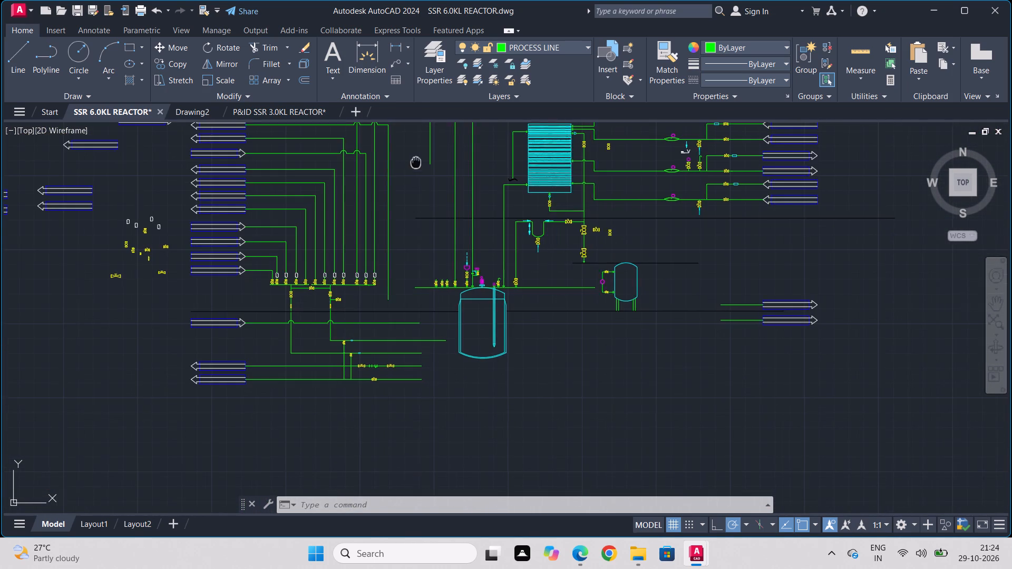
middle_drag(416, 168, 430, 234)
scroll(414, 199, up, 1)
scroll(387, 325, down, 1)
middle_drag(387, 327, 364, 200)
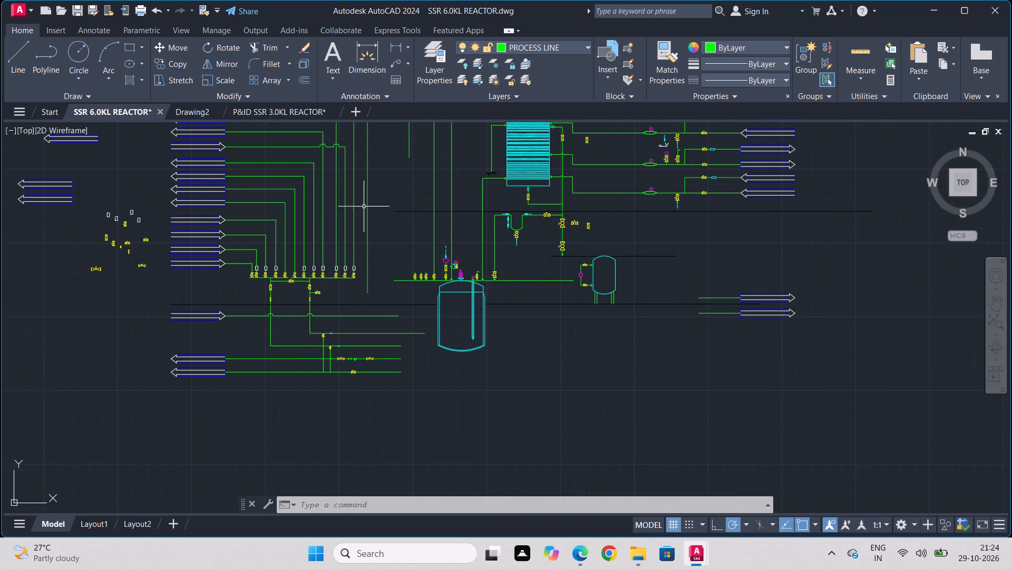
scroll(368, 325, up, 2)
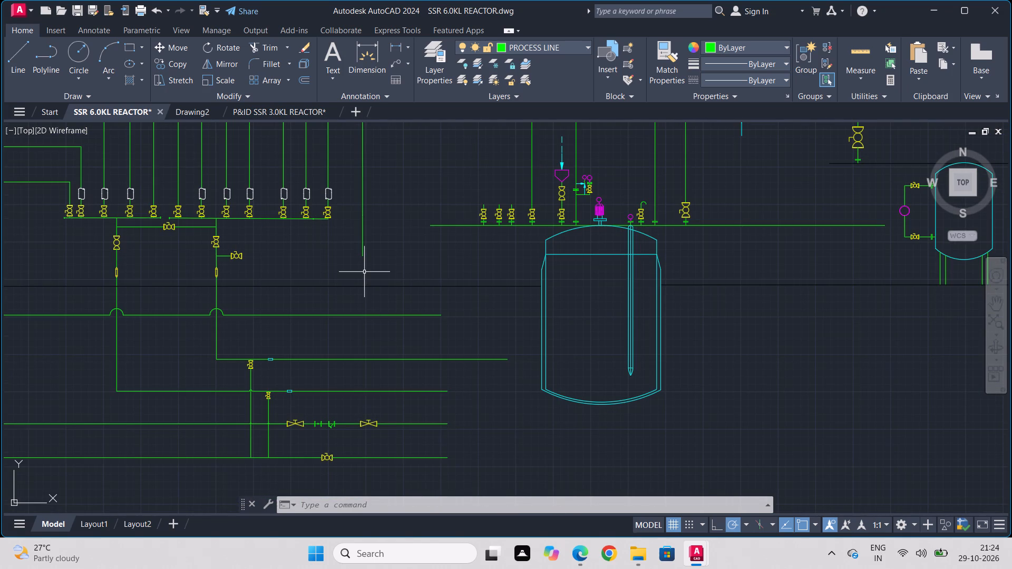
scroll(364, 271, up, 1)
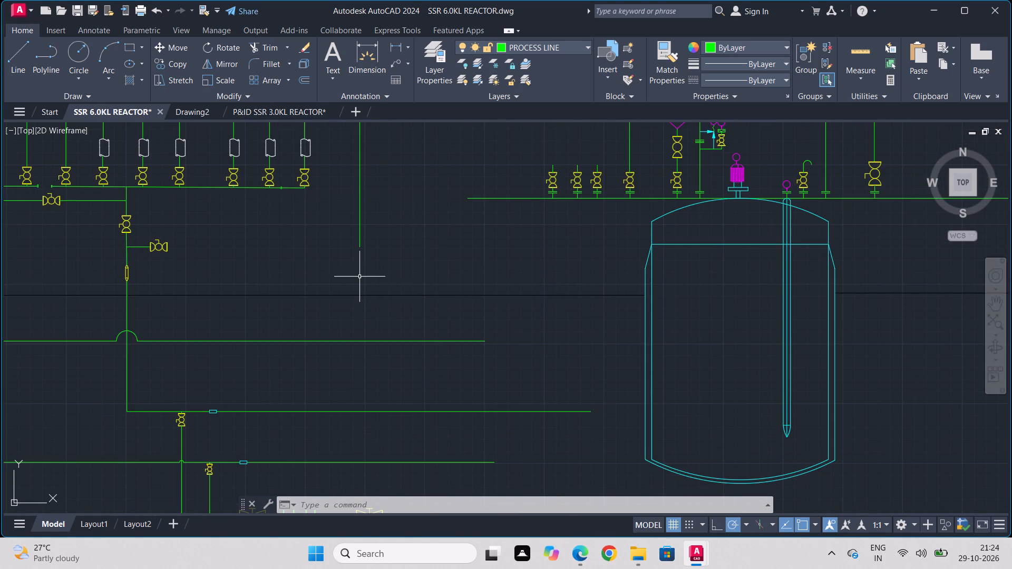
click(359, 243)
click(361, 247)
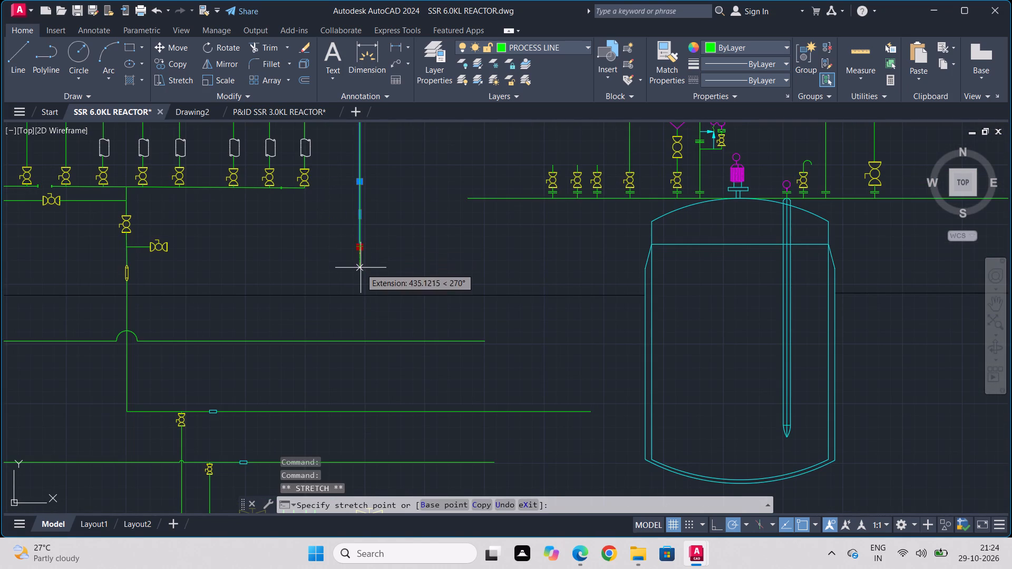
click(361, 271)
key(Escape)
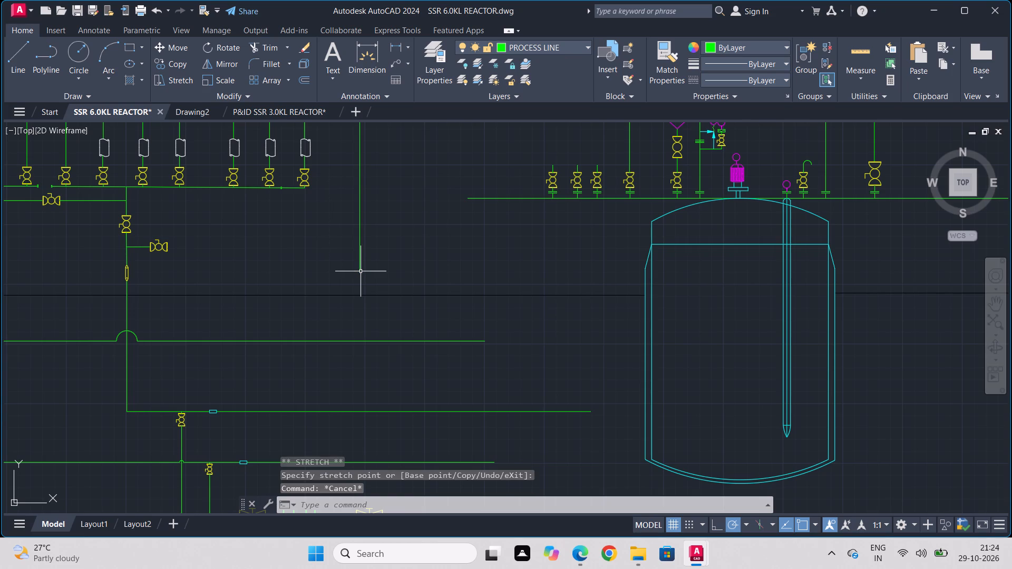
Draw a horizontal line about 5409 long from the vertical line's lower end toward the reactor.
key(l)
key(Return)
click(361, 271)
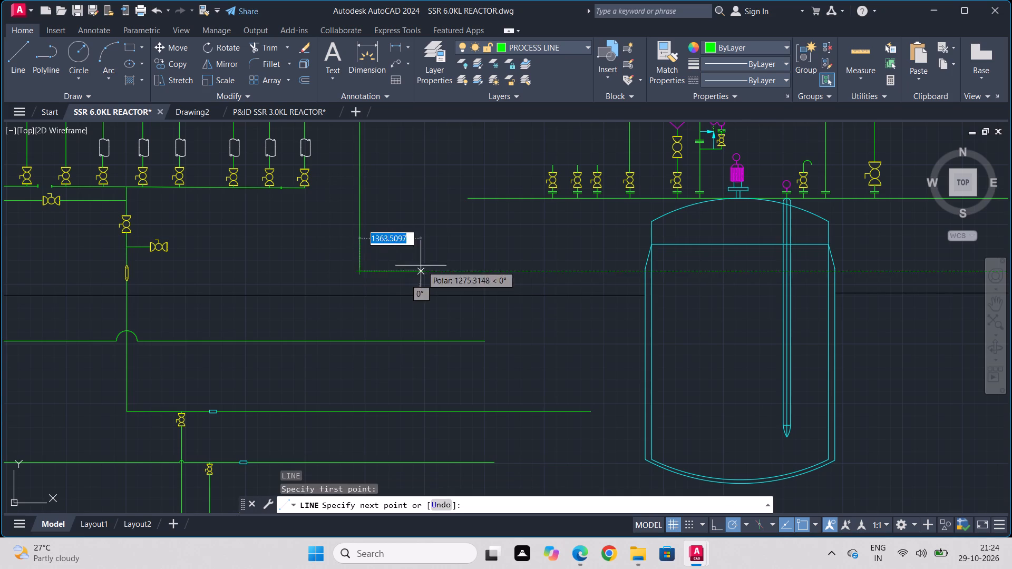
click(618, 270)
key(Escape)
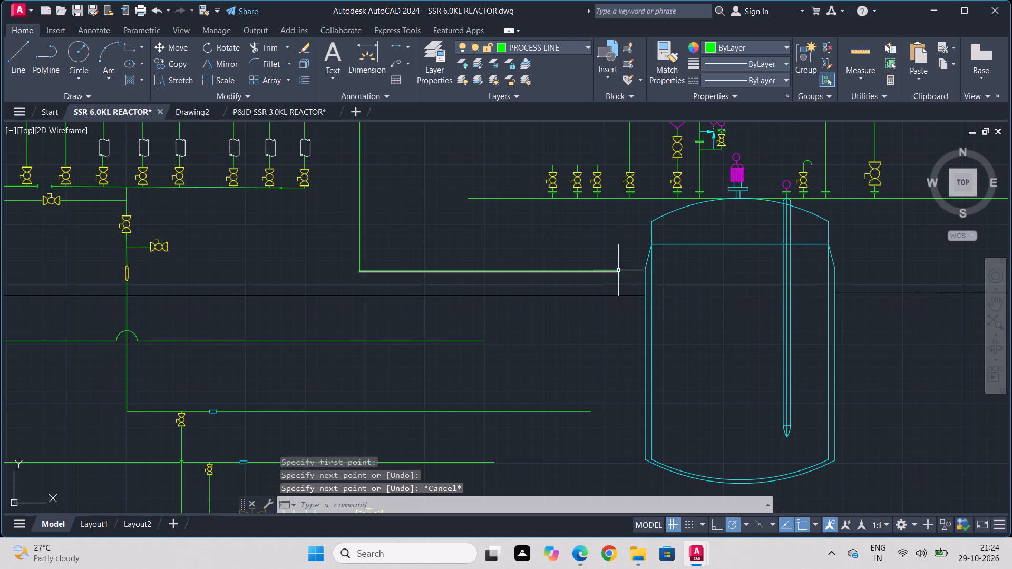
Join the vertical line and the new horizontal line into one polyline.
scroll(591, 292, down, 1)
click(478, 235)
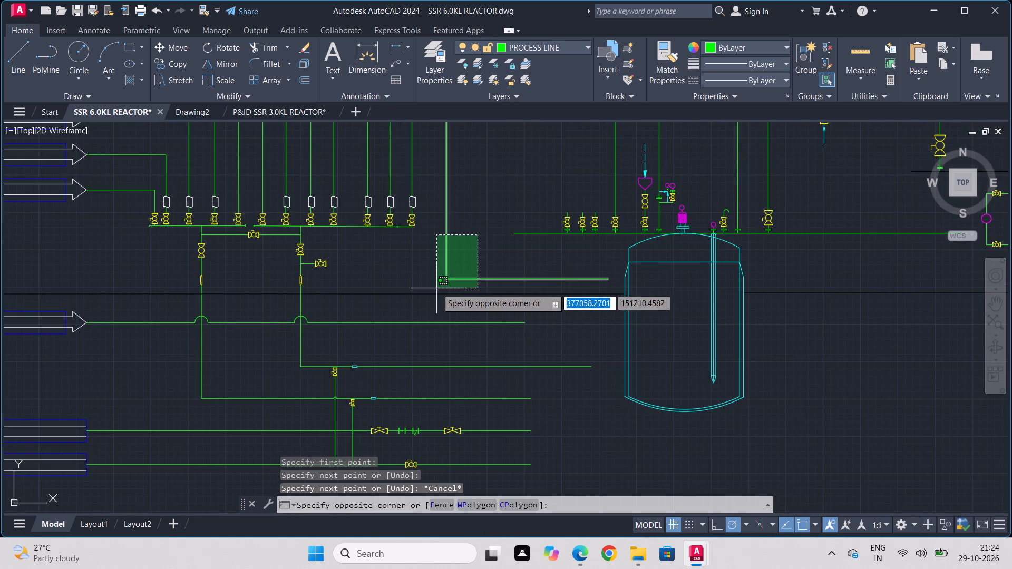
click(436, 288)
text(join)
key(Return)
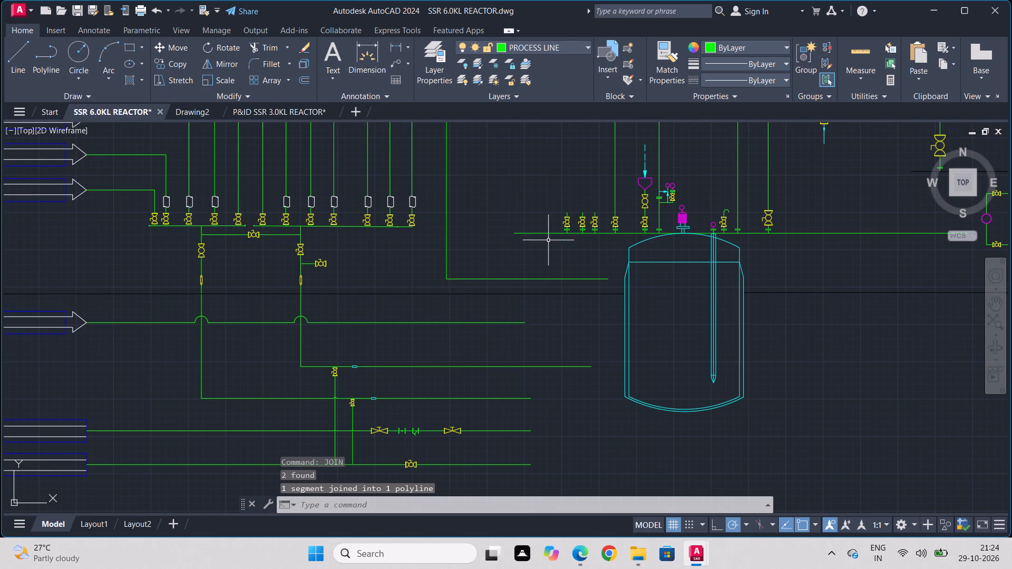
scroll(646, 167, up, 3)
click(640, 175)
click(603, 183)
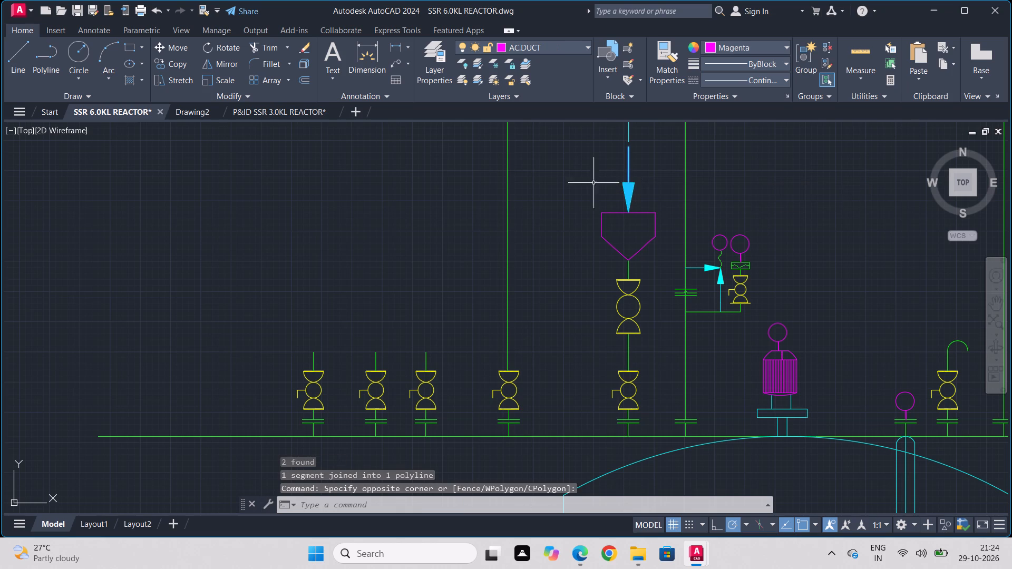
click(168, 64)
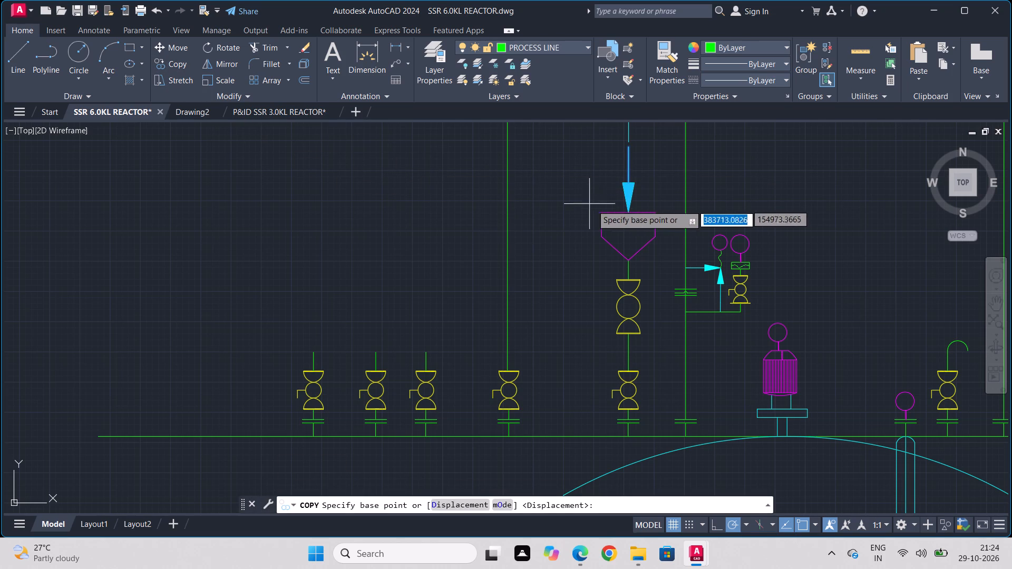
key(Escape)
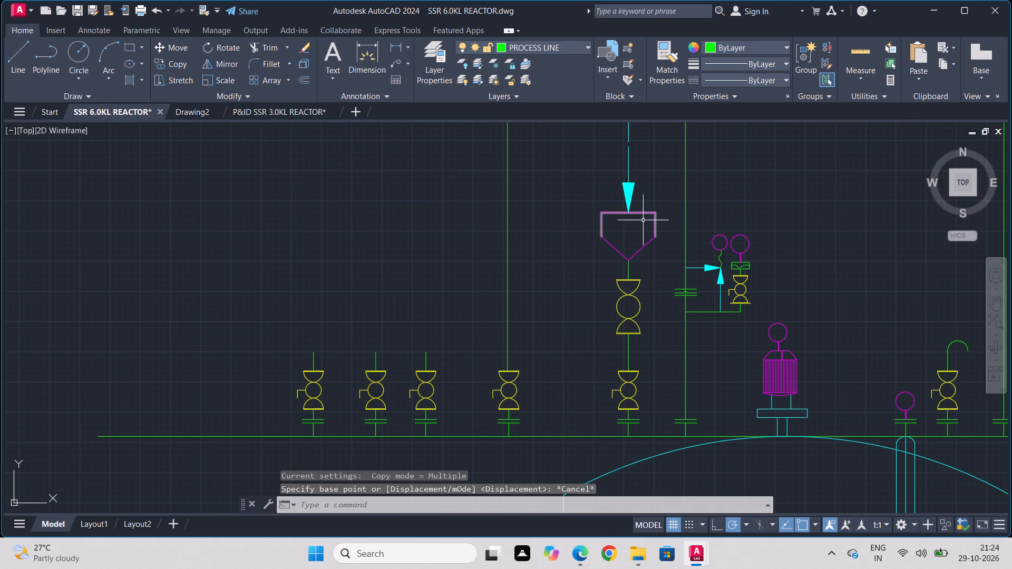
Copy the cyan flow arrow by its tip to the reactor jacket wall at the inlet line's level, plus two spare copies above the utility lines.
click(711, 260)
click(703, 279)
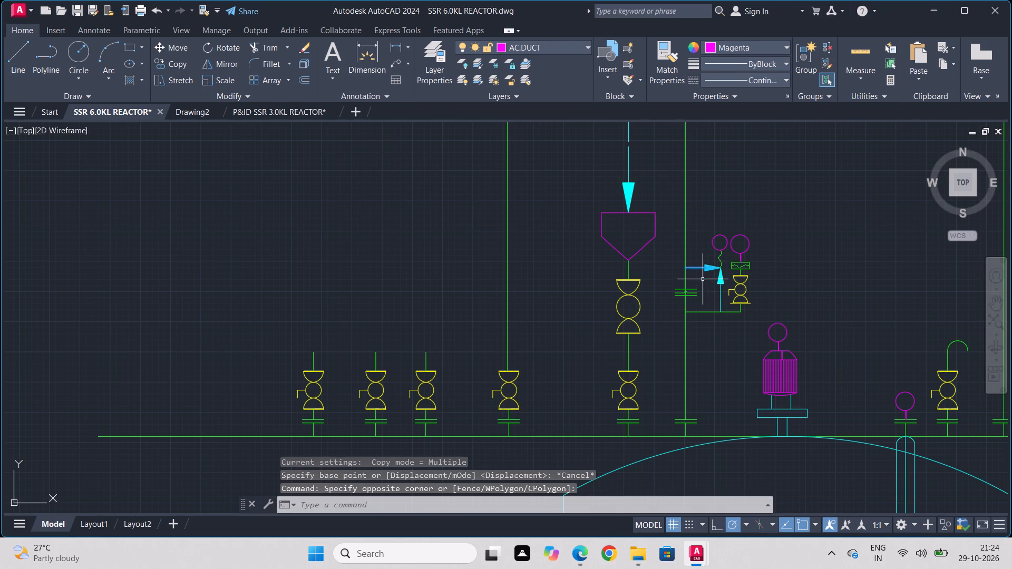
click(179, 68)
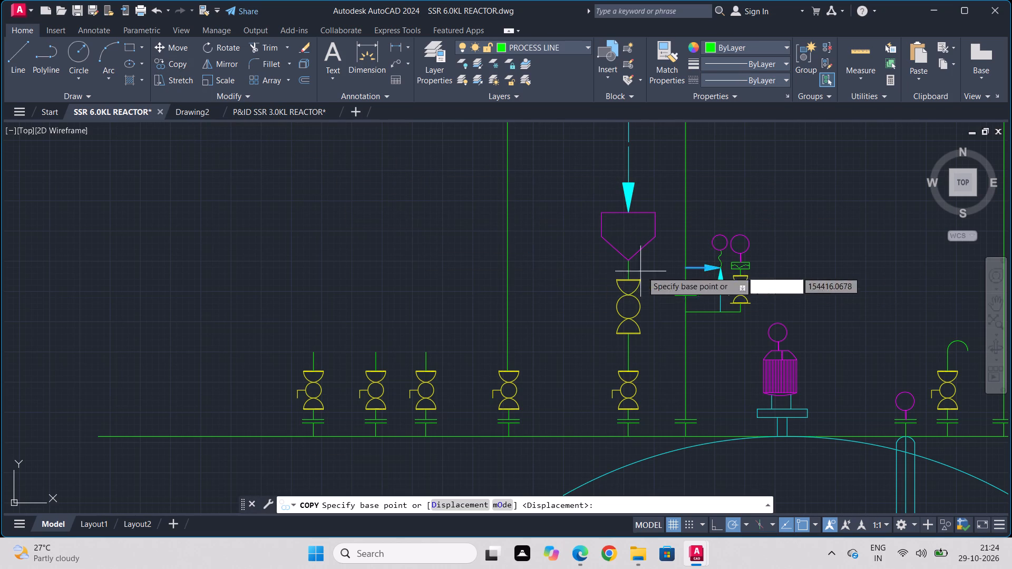
click(719, 267)
scroll(549, 374, down, 1)
middle_drag(532, 389, 532, 389)
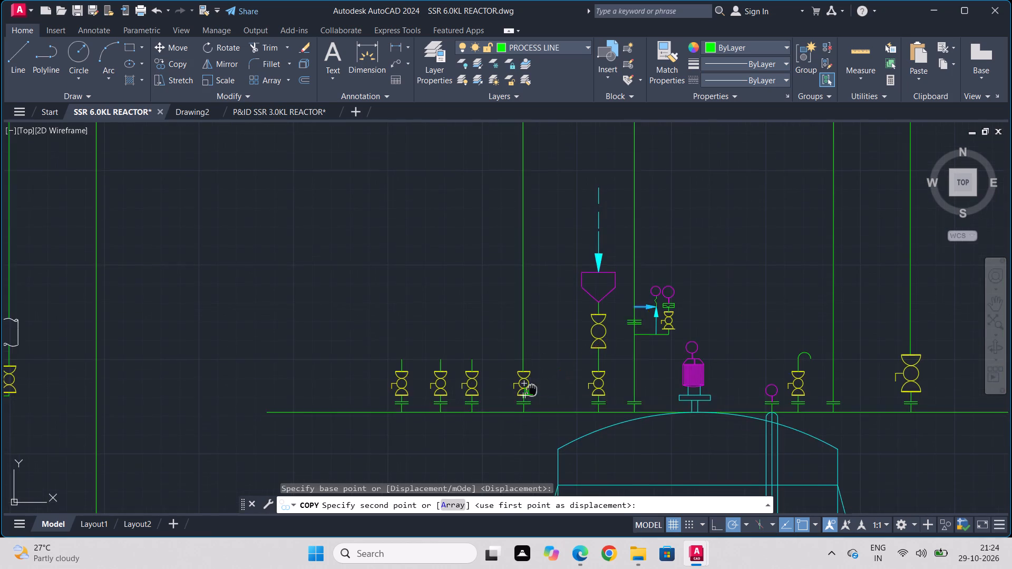
middle_drag(532, 389, 499, 204)
scroll(499, 340, up, 2)
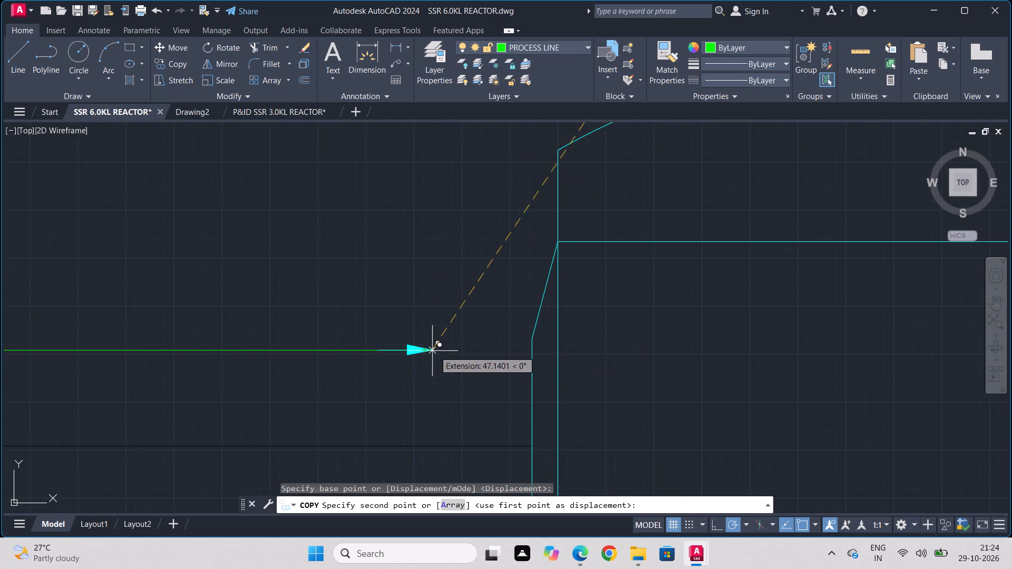
click(527, 355)
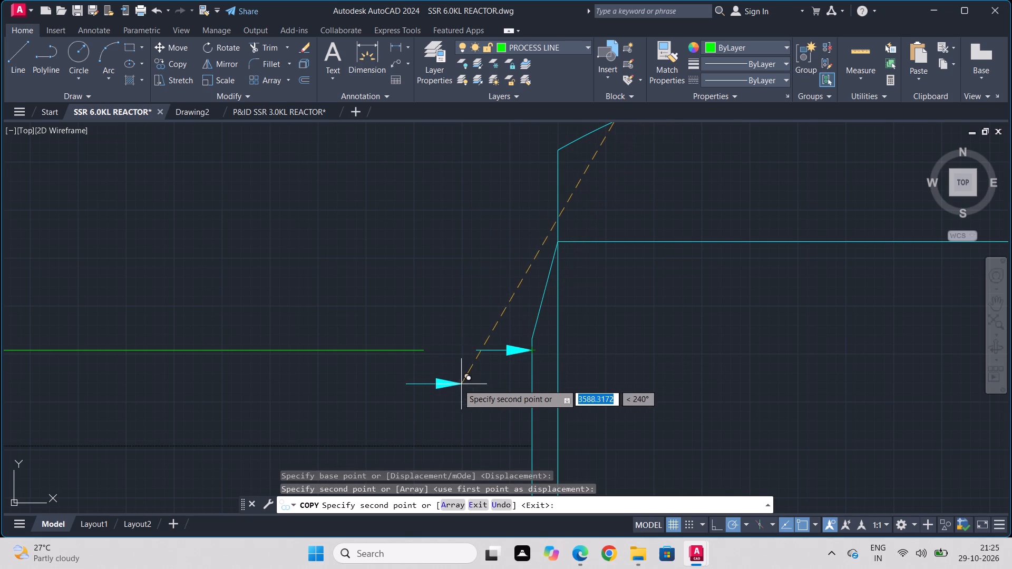
scroll(390, 408, down, 2)
middle_drag(388, 408, 518, 298)
click(325, 341)
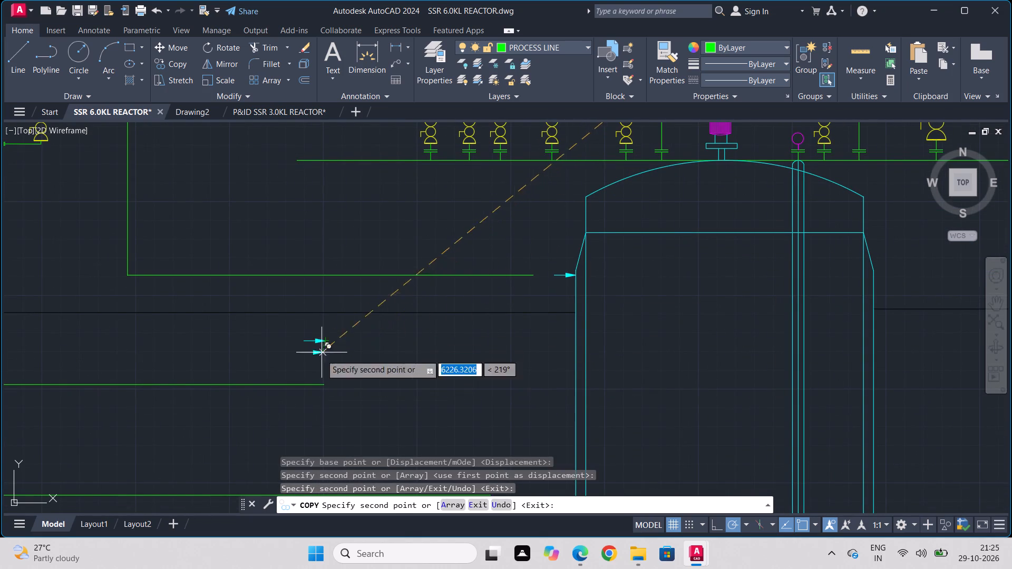
click(228, 352)
key(Escape)
Stretch the free end of the horizontal inlet line to the tail of the arrow at the reactor jacket.
scroll(554, 276, up, 3)
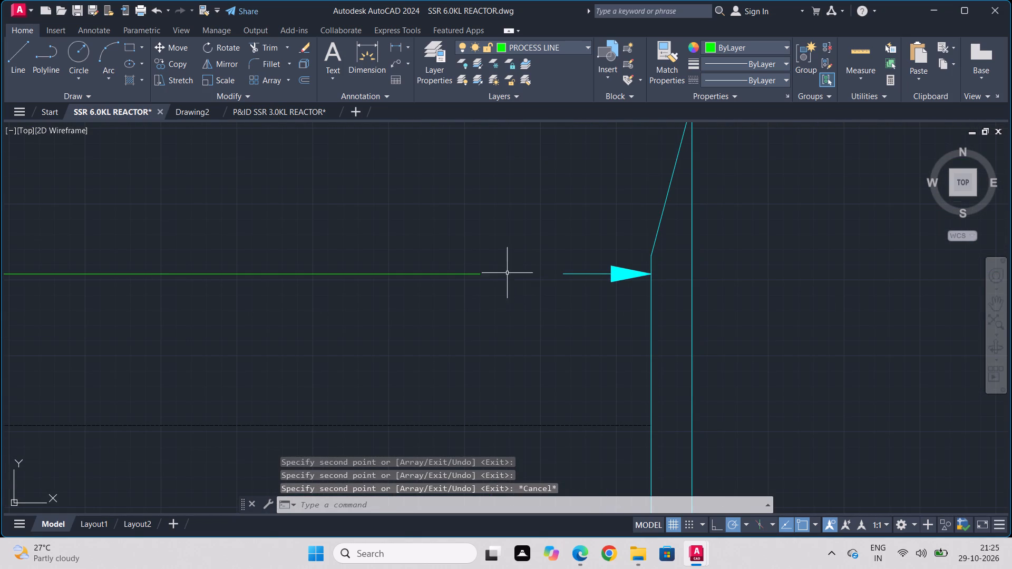
drag(464, 271, 461, 287)
click(457, 293)
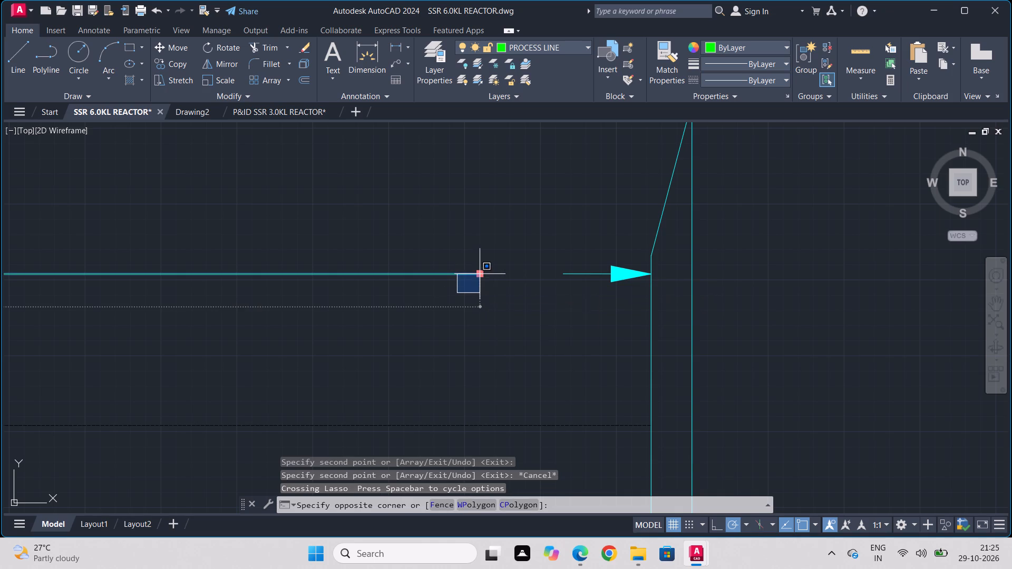
click(478, 276)
click(479, 273)
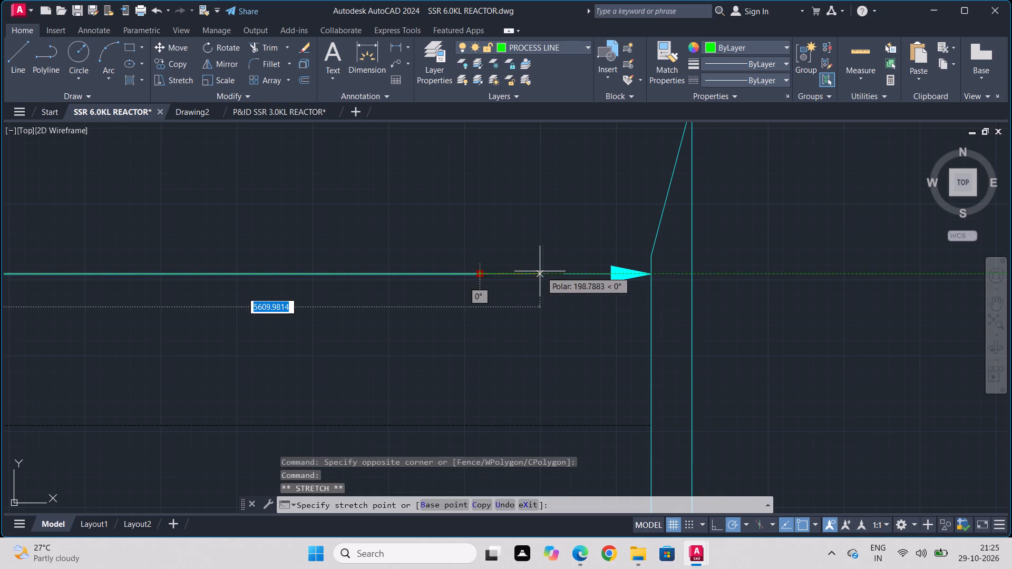
click(562, 275)
scroll(336, 329, down, 2)
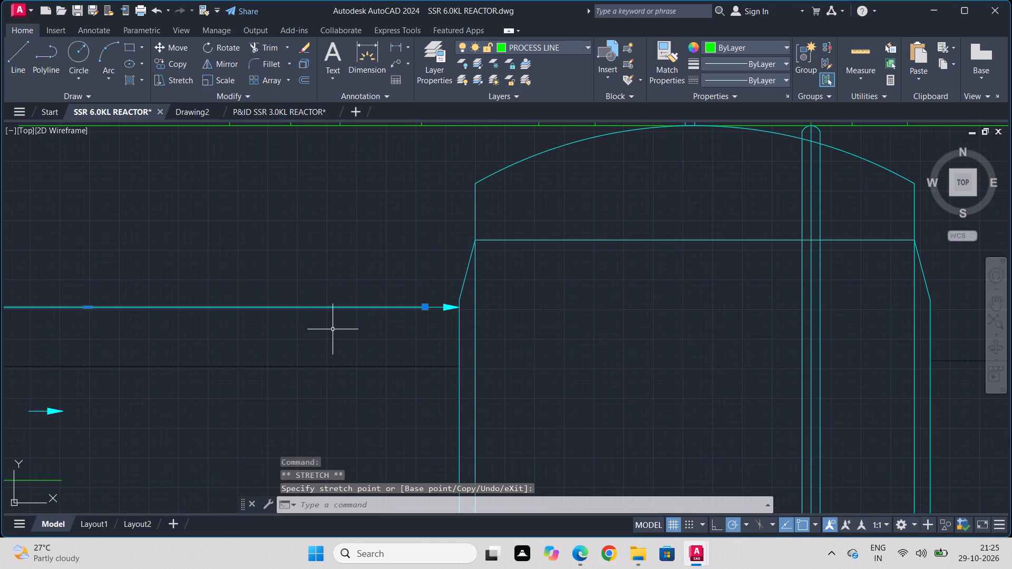
key(Escape)
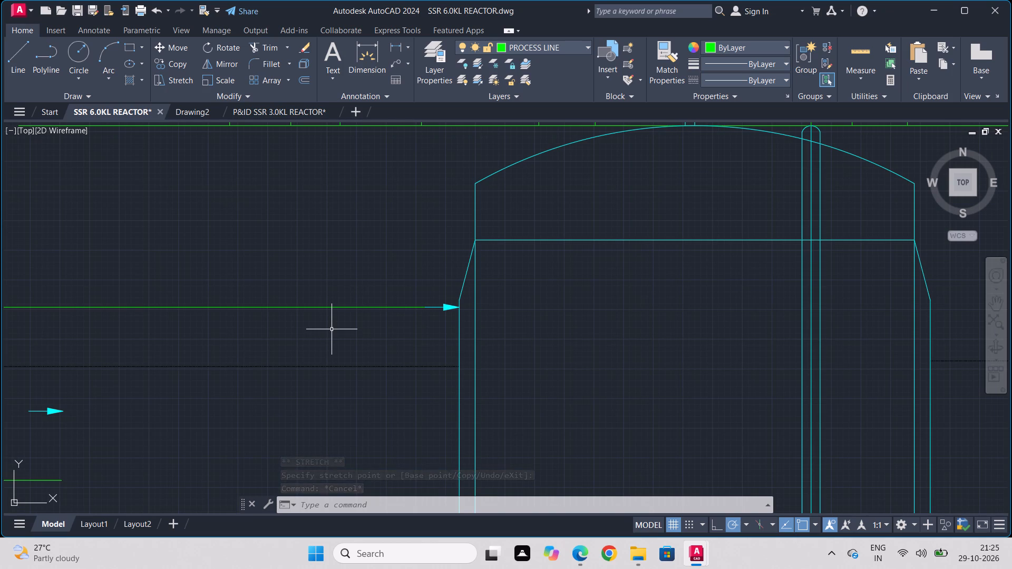
Copy the horizontal branch valve with its flange lines from the utility header onto the reactor inlet line, upstream of the arrow.
scroll(332, 329, down, 3)
middle_drag(76, 318, 200, 276)
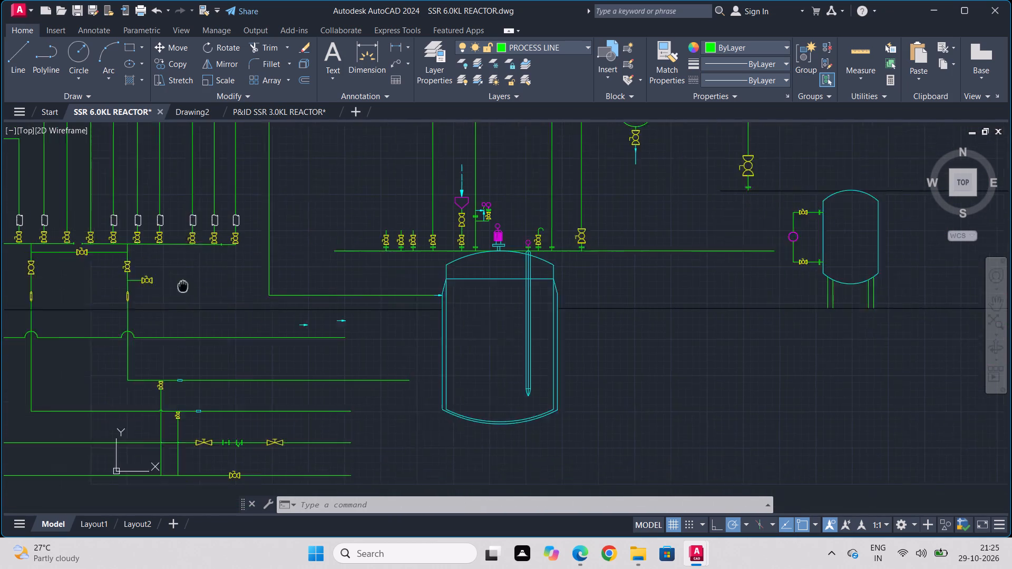
middle_drag(200, 276, 201, 276)
scroll(177, 277, up, 4)
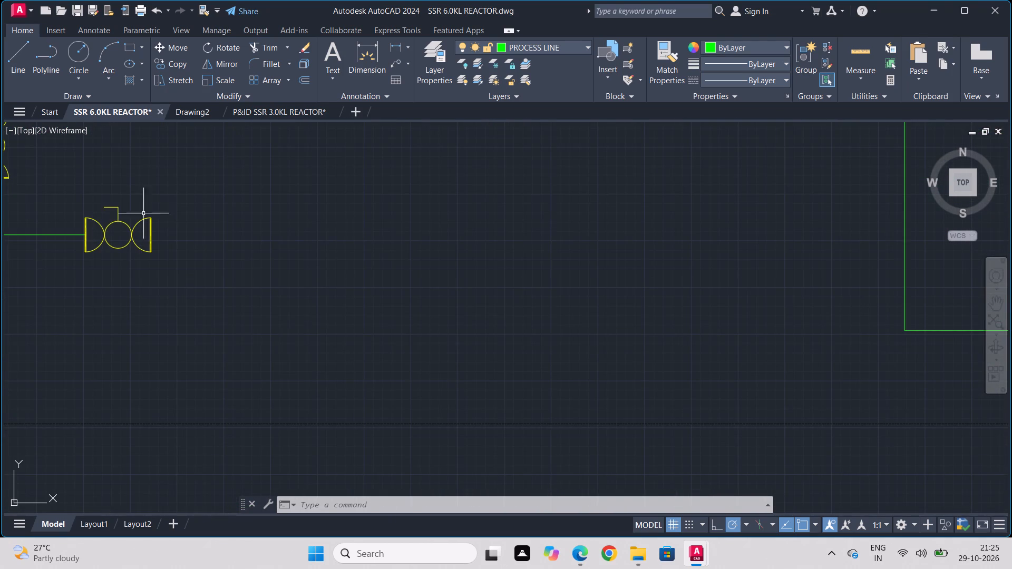
click(148, 204)
click(97, 273)
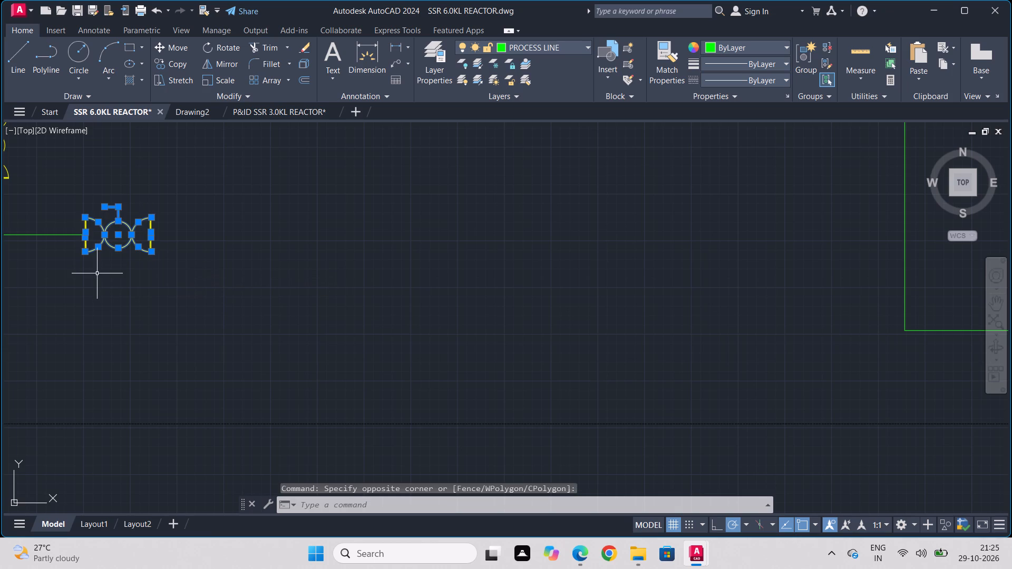
scroll(88, 249, up, 4)
click(91, 208)
click(0, 237)
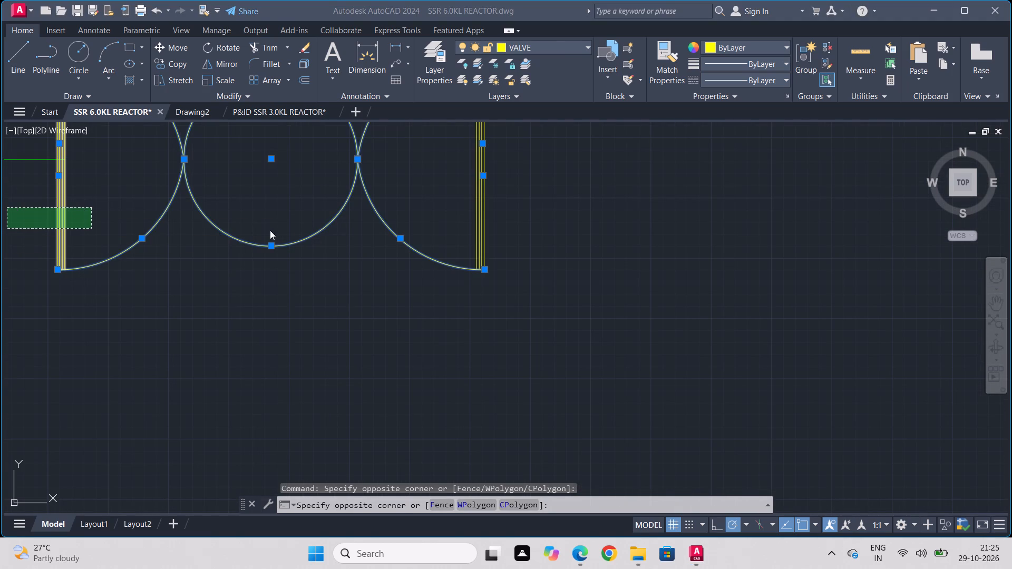
click(147, 312)
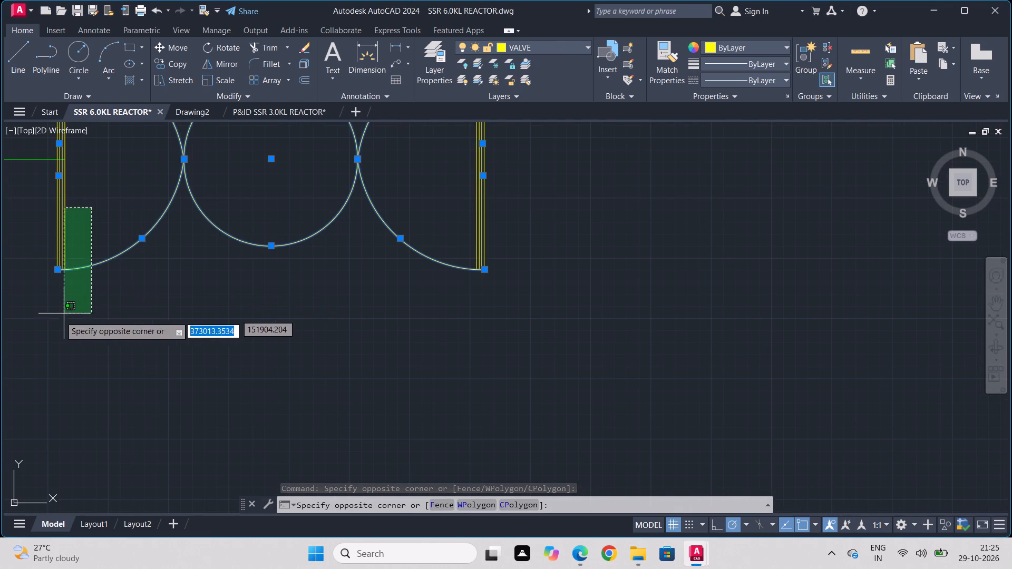
click(48, 323)
drag(560, 217, 541, 217)
click(180, 339)
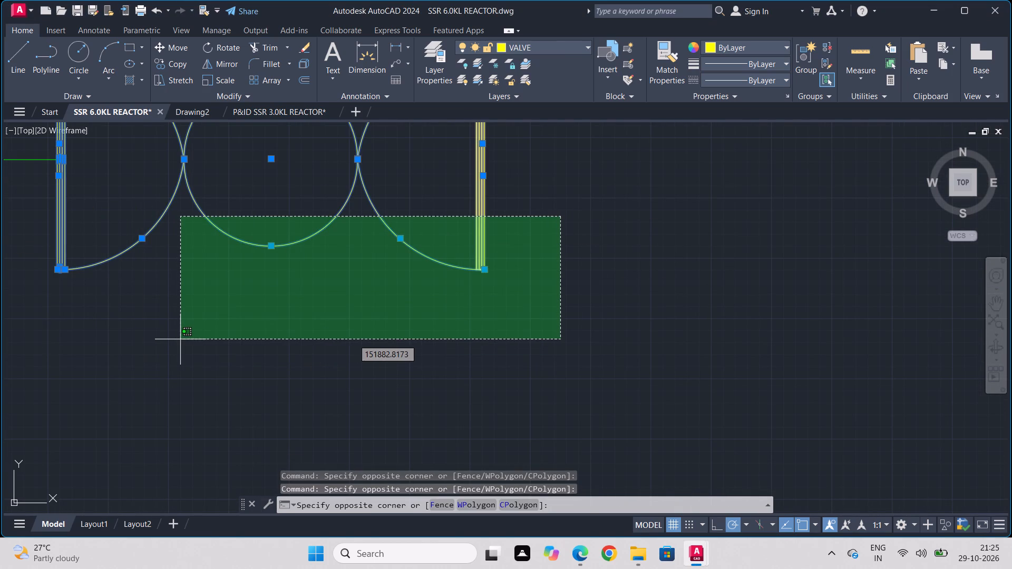
click(169, 67)
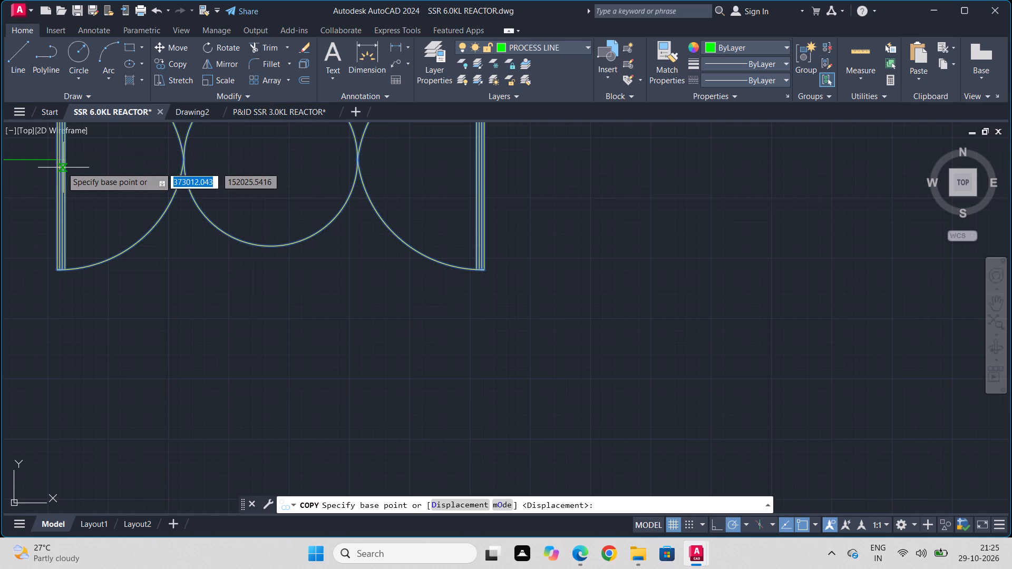
click(59, 163)
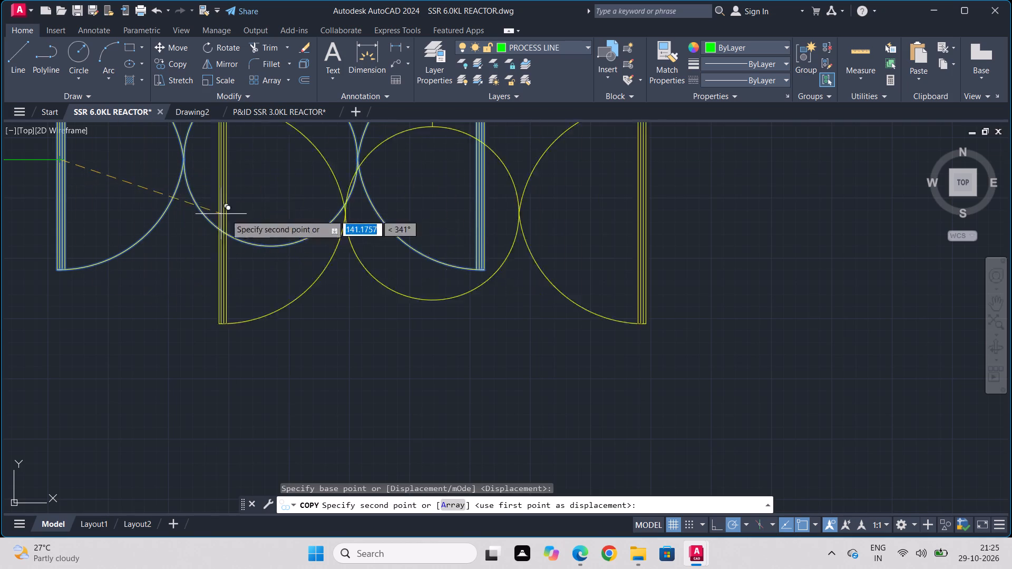
scroll(690, 414, down, 3)
middle_drag(683, 409, 219, 226)
scroll(218, 226, down, 1)
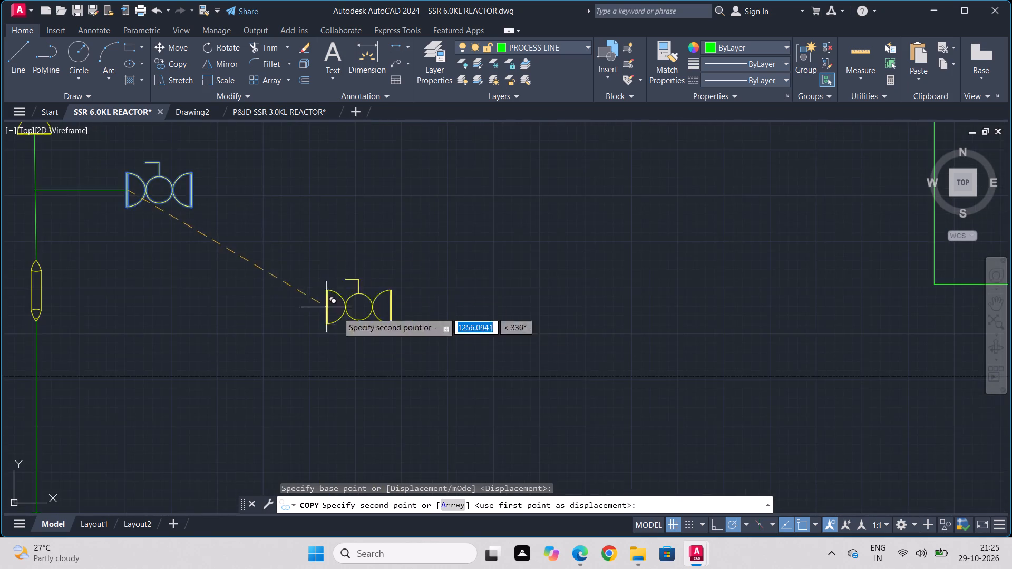
scroll(480, 382, down, 1)
middle_drag(541, 406, 413, 146)
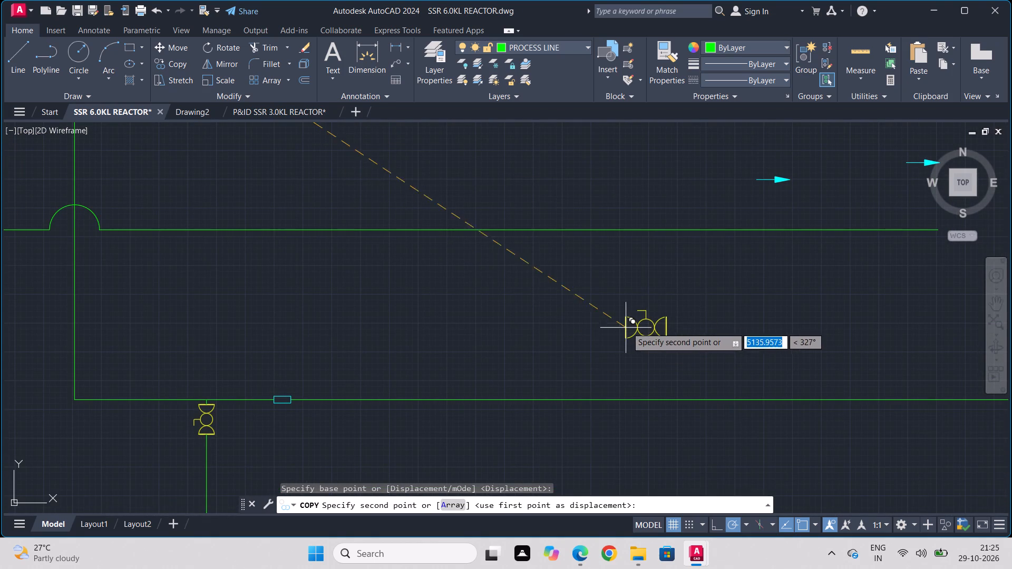
scroll(657, 324, down, 1)
middle_drag(657, 324, 508, 418)
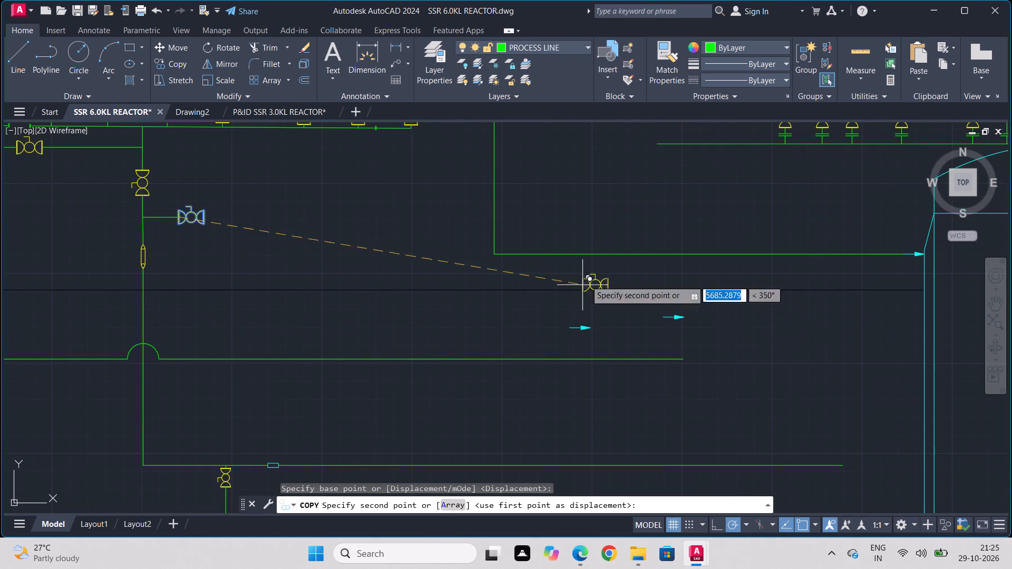
middle_drag(613, 244, 225, 274)
scroll(318, 312, up, 2)
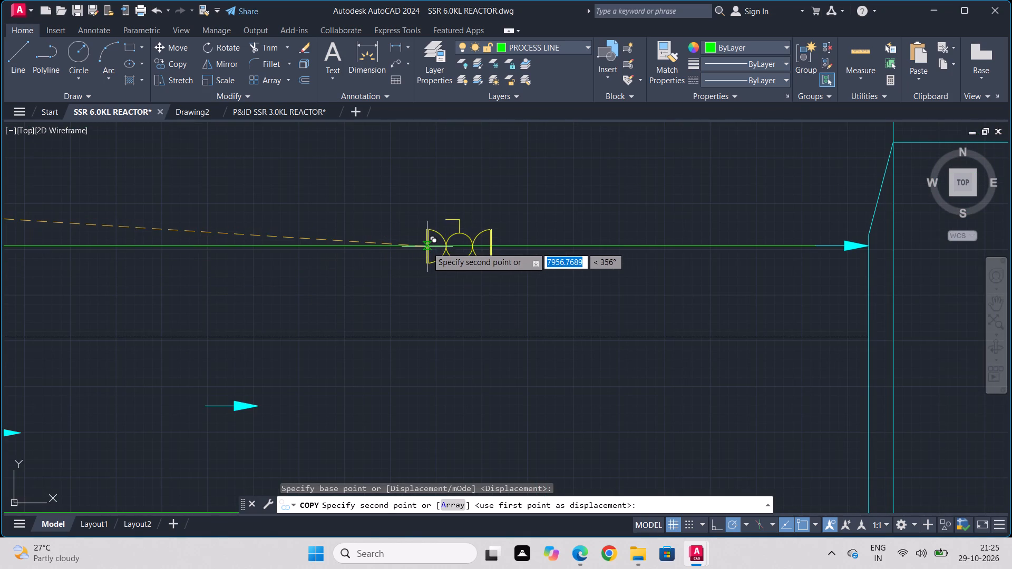
click(426, 247)
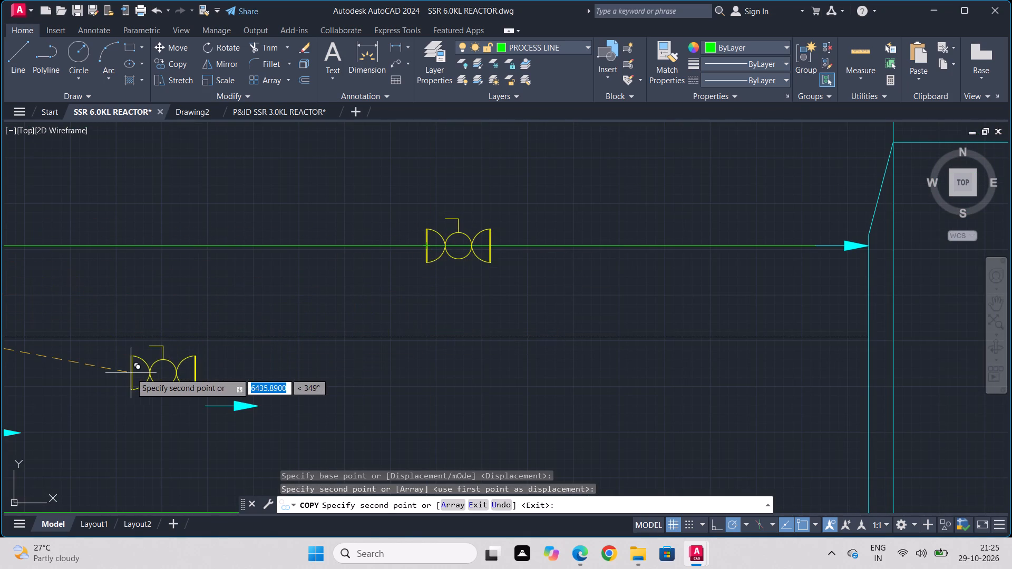
Place two more copies of the valve near the spare arrows below the inlet line.
click(131, 373)
click(321, 391)
key(grave)
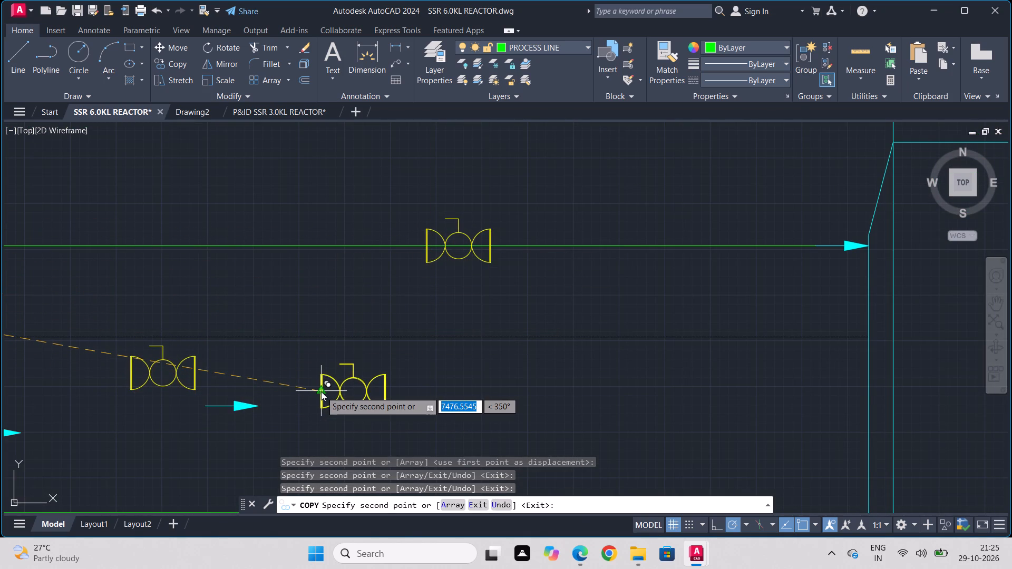
key(Escape)
Trim the inlet line back to the copied valve's upstream flange, removing the pieces between the flange lines and beyond.
text(tr)
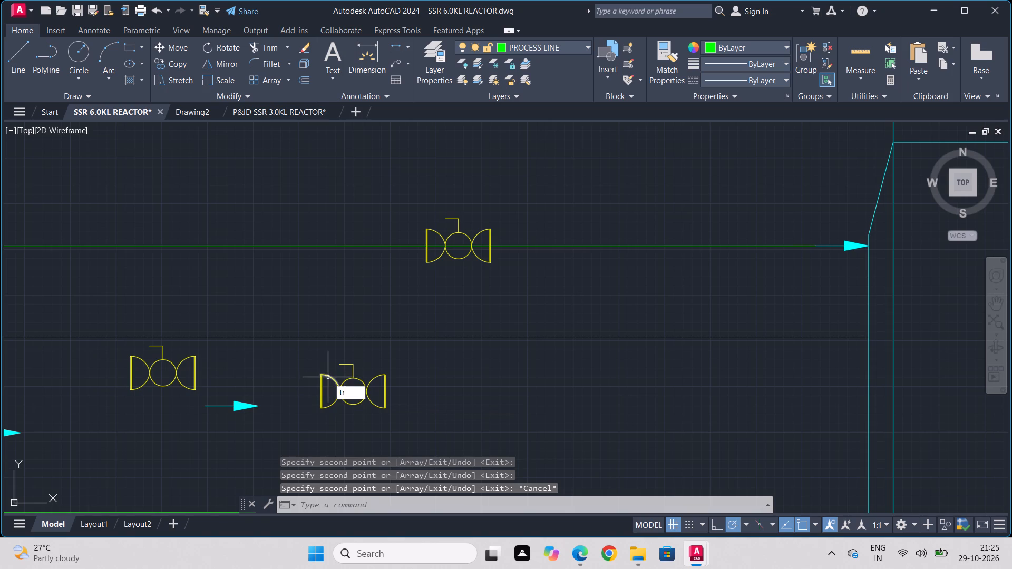
key(Return)
scroll(433, 240, up, 3)
scroll(394, 269, up, 7)
drag(421, 186, 425, 279)
drag(458, 201, 459, 266)
drag(499, 205, 501, 292)
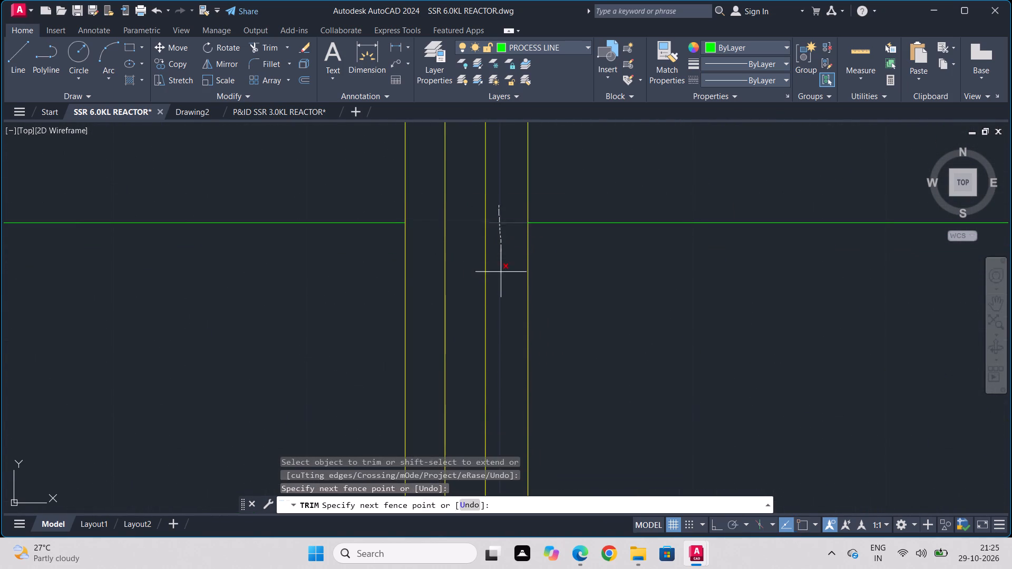
drag(501, 292, 501, 298)
drag(575, 197, 590, 386)
scroll(681, 332, down, 6)
middle_drag(764, 318, 253, 281)
scroll(260, 281, down, 2)
middle_drag(253, 281, 260, 281)
key(Escape)
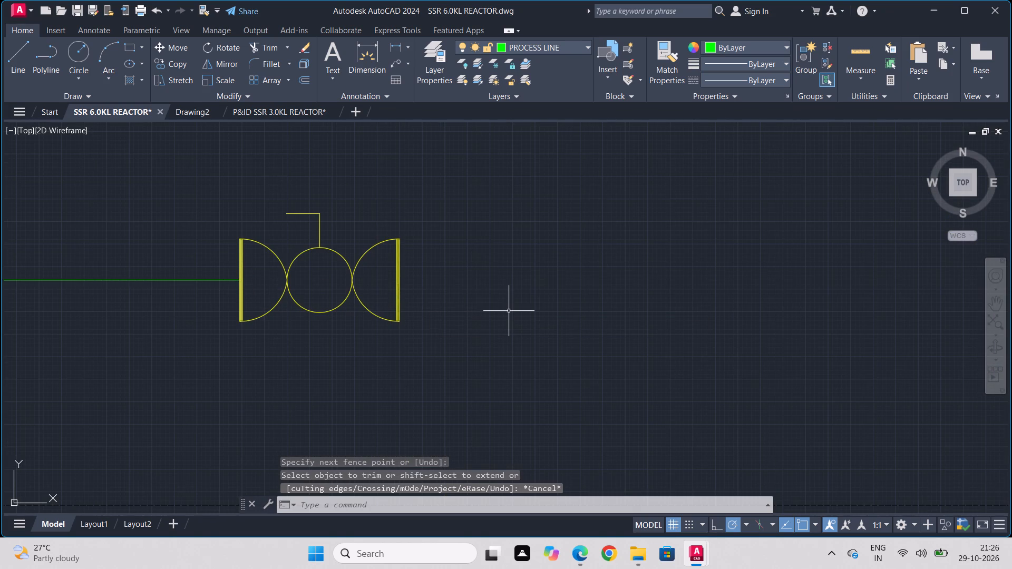
Draw a horizontal line from the valve's downstream flange to the tail of the arrow at the reactor jacket.
key(l)
key(Return)
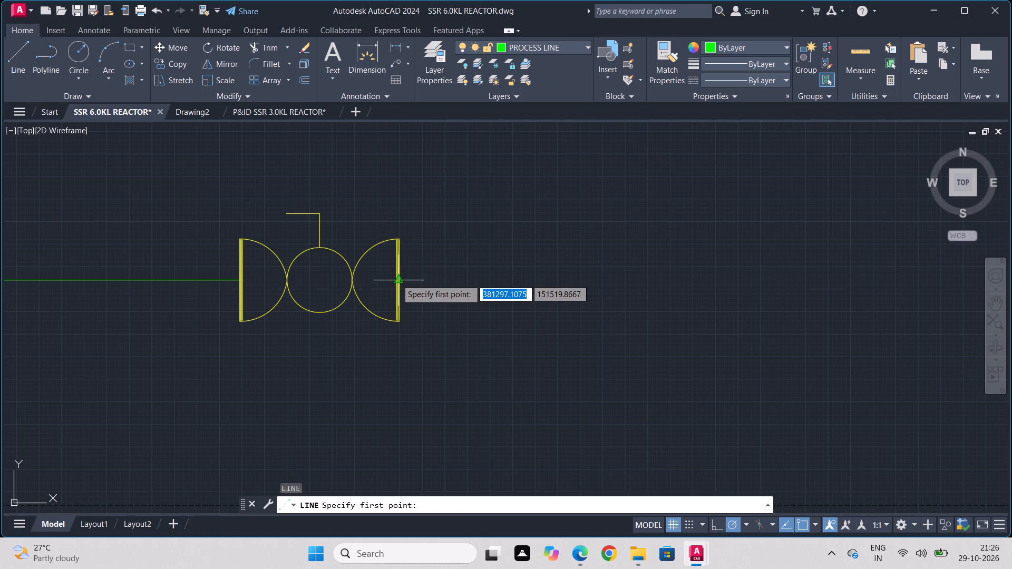
click(396, 279)
scroll(695, 277, down, 2)
middle_drag(697, 277, 253, 310)
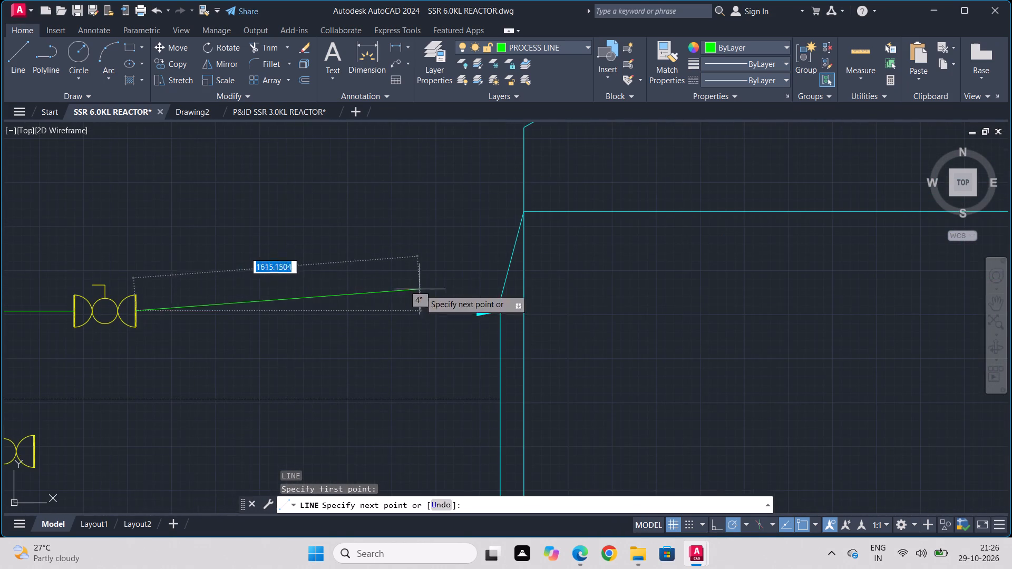
click(447, 312)
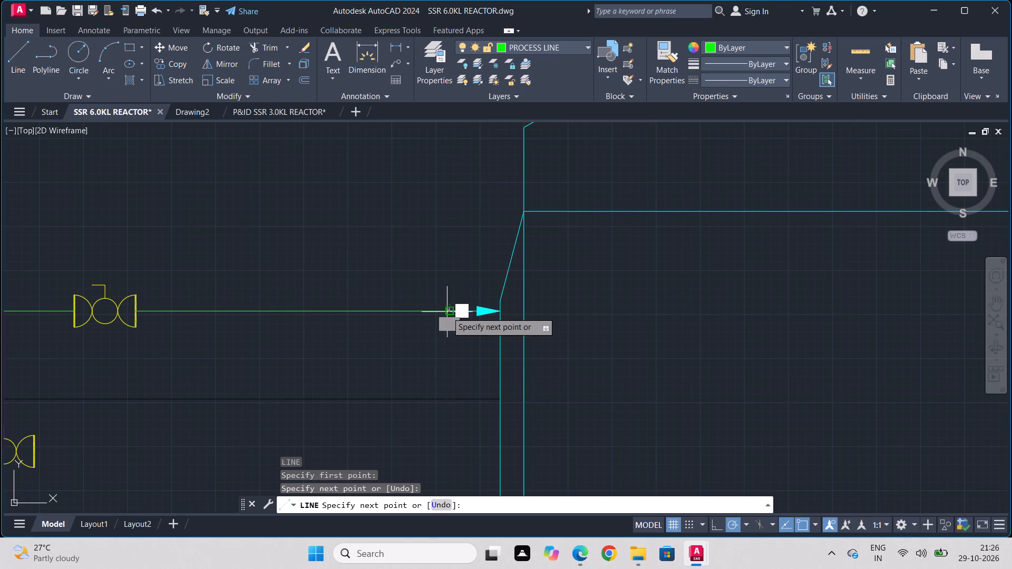
key(Escape)
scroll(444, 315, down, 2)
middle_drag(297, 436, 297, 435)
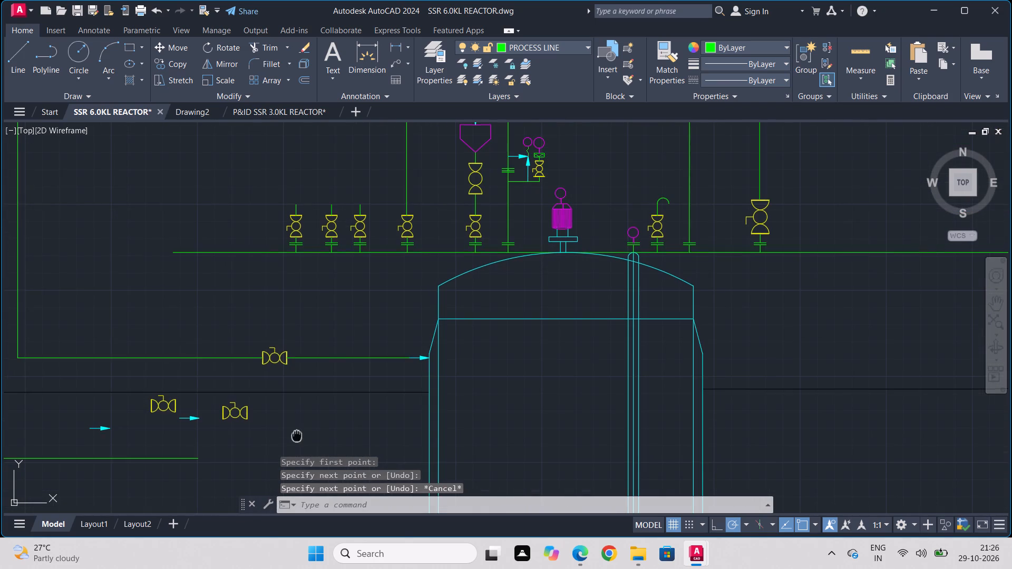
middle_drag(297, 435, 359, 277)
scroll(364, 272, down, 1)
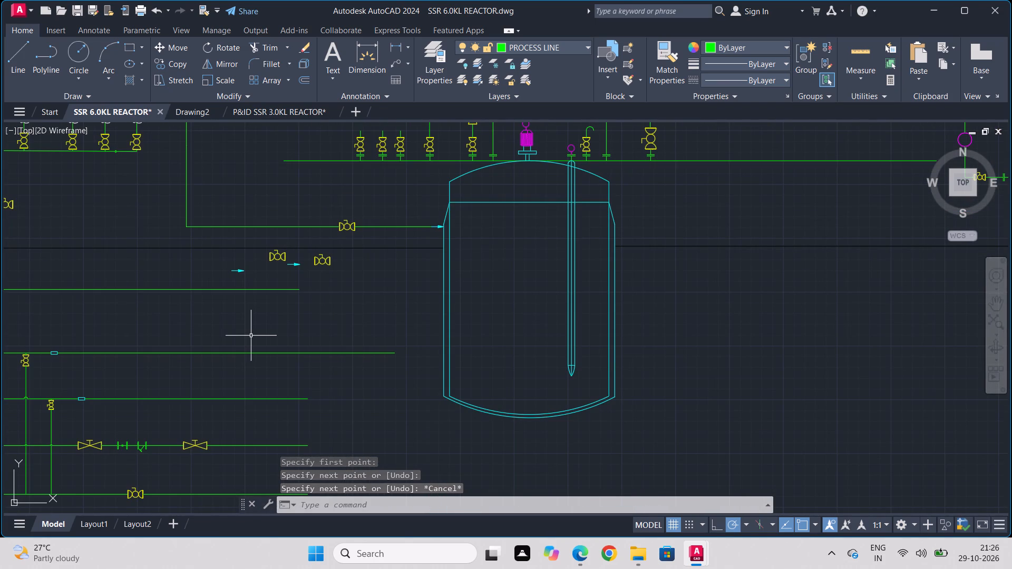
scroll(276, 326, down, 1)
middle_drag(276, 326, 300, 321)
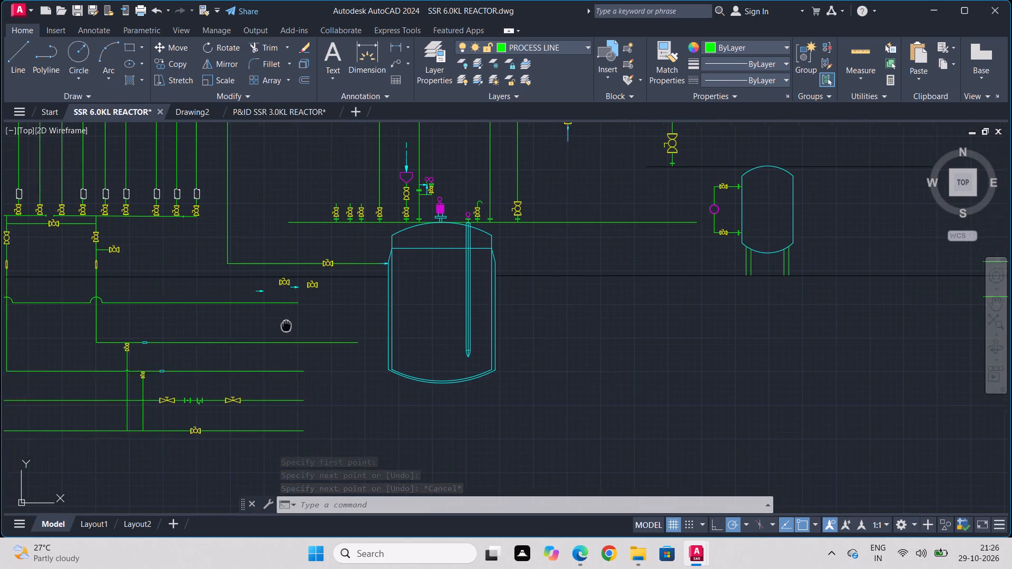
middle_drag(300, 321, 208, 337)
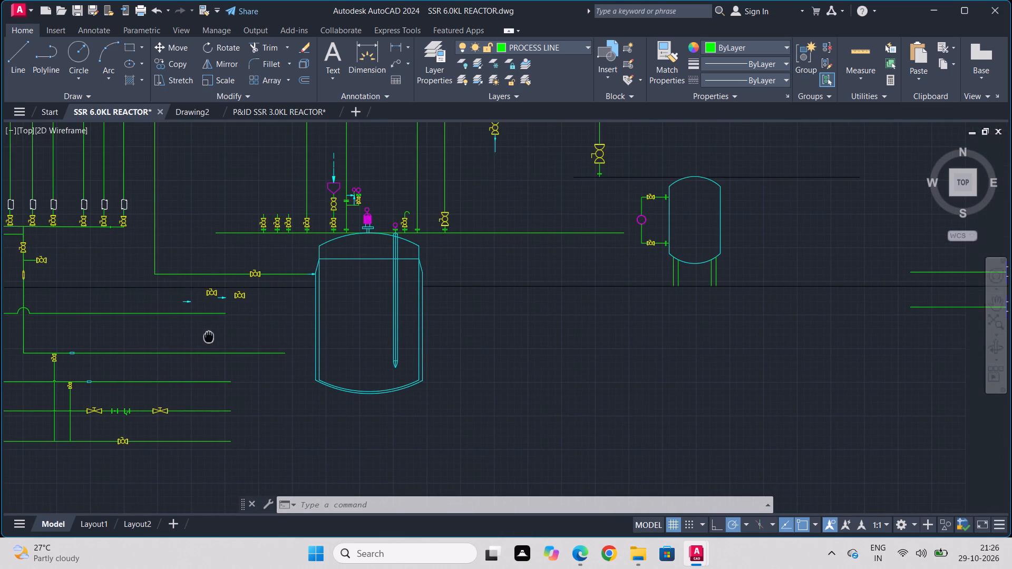
Draw a vertical line about 2935 long from the reactor inlet line, between valve and arrow, down to the utility line's end below.
middle_drag(208, 337, 201, 321)
scroll(231, 360, up, 1)
scroll(286, 319, up, 1)
scroll(300, 263, down, 1)
key(l)
key(Return)
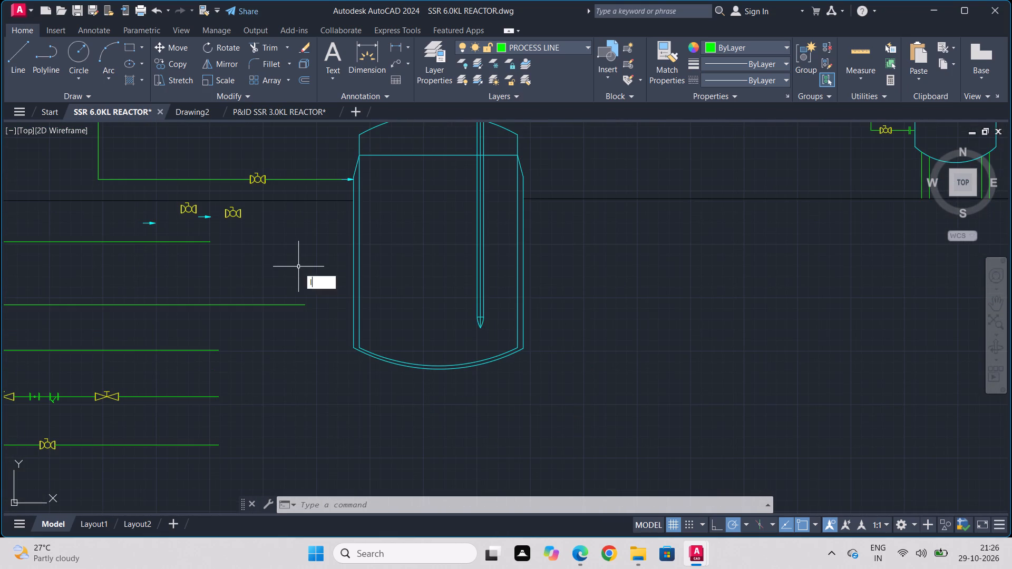
click(306, 182)
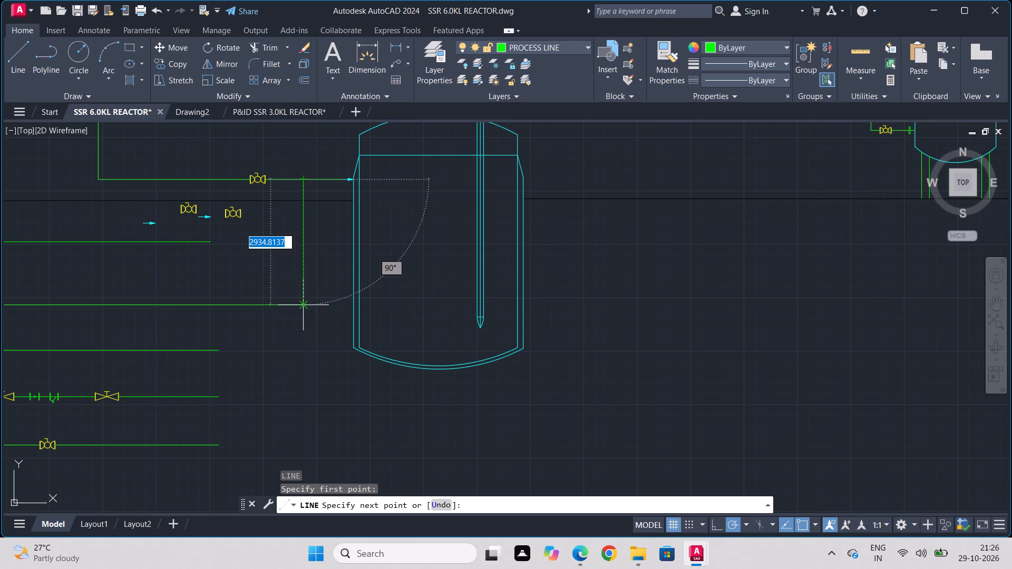
click(303, 302)
key(Escape)
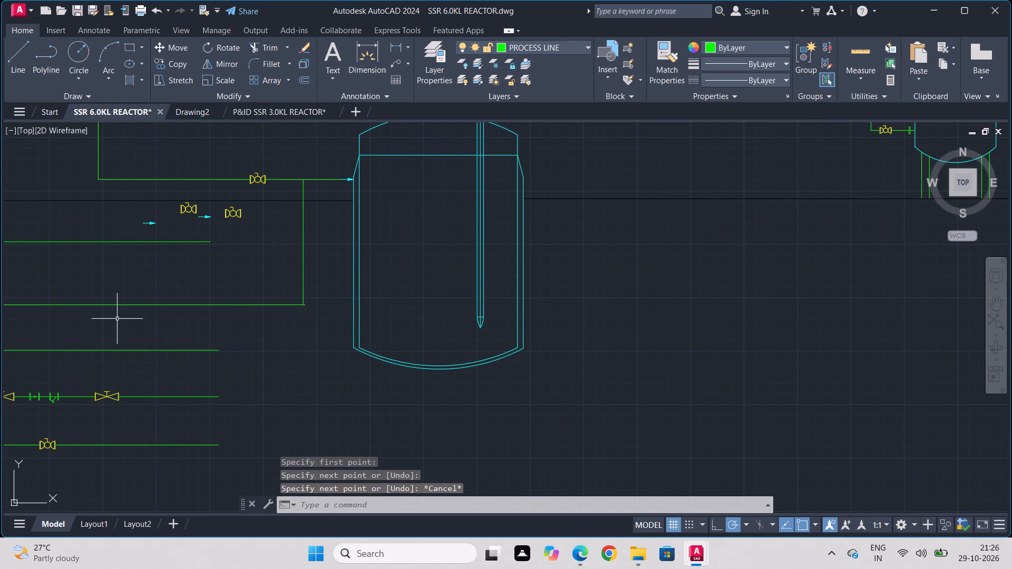
Scale up the small cyan rectangle on the utility line feeding the new riser by about 2.5, from its upstream edge midpoint.
scroll(134, 259, down, 1)
middle_drag(134, 259, 335, 244)
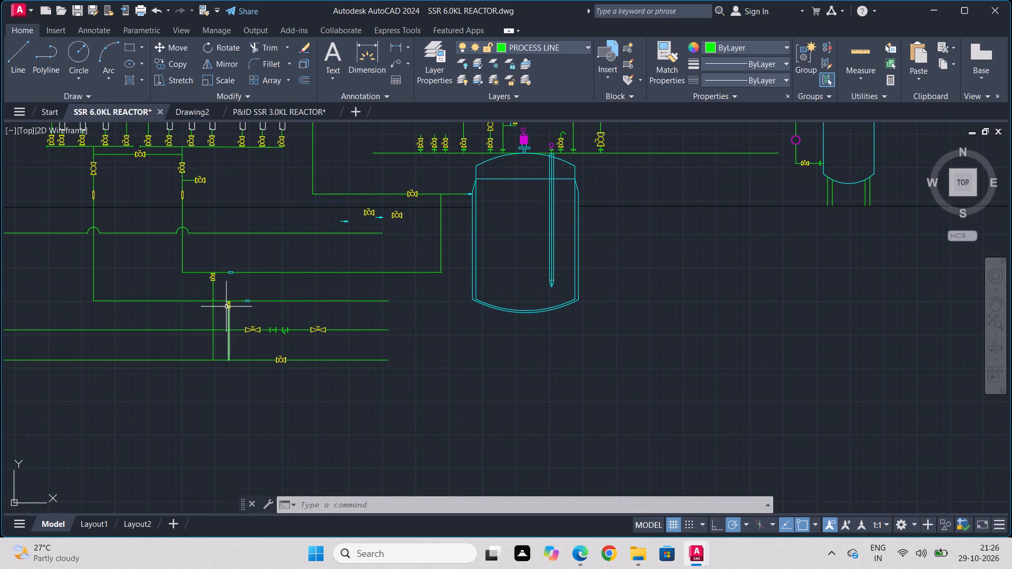
scroll(215, 270, up, 3)
click(275, 263)
click(270, 289)
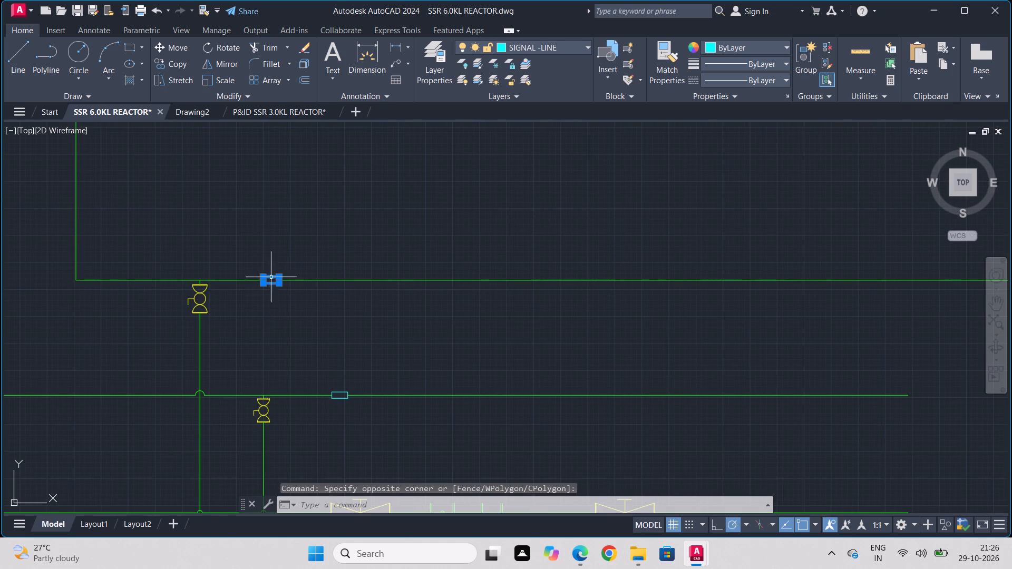
click(216, 81)
scroll(259, 283, up, 1)
scroll(259, 283, down, 1)
scroll(259, 283, up, 2)
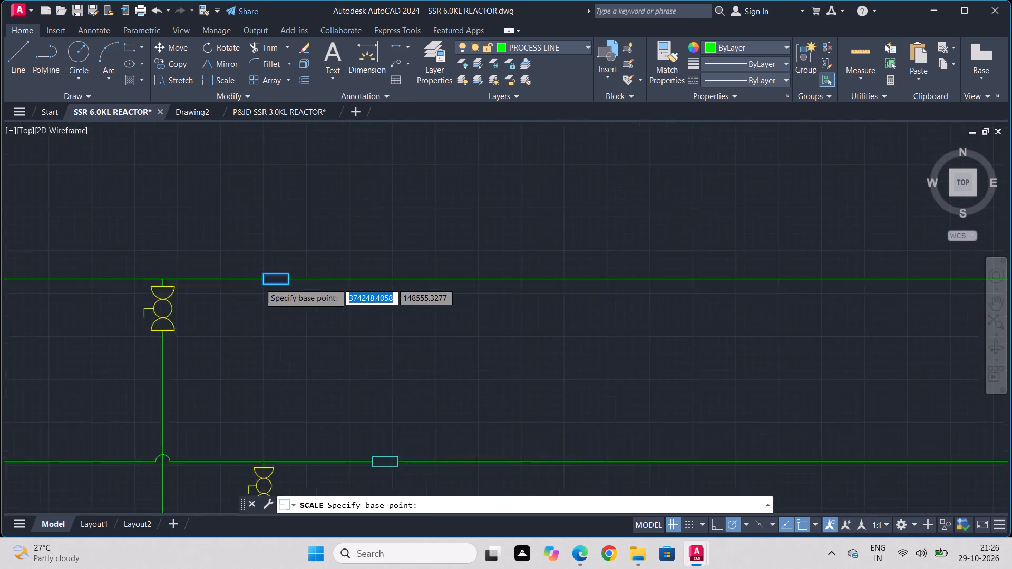
scroll(259, 283, up, 3)
click(271, 260)
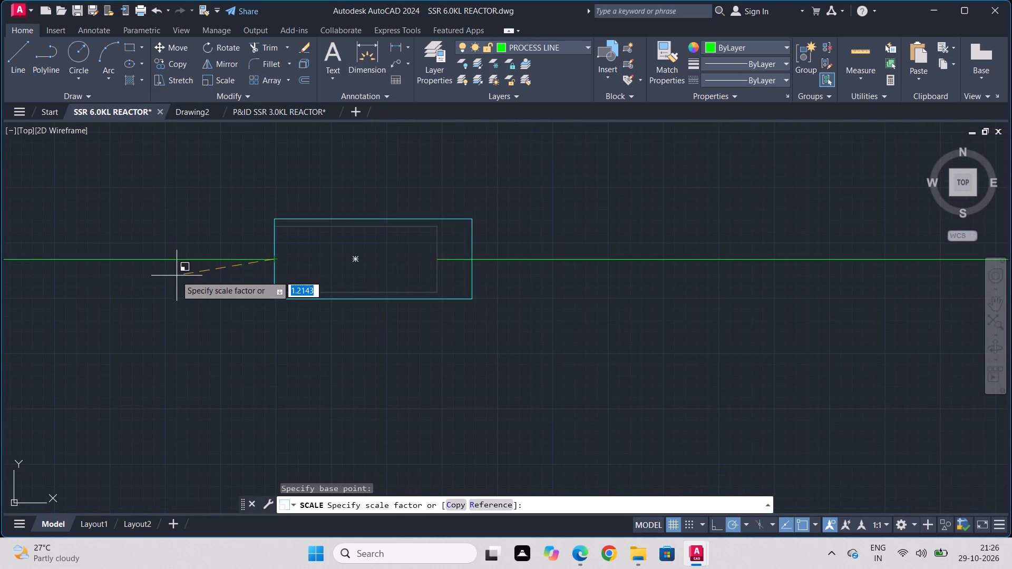
scroll(113, 347, down, 1)
middle_drag(113, 347, 165, 284)
scroll(165, 284, down, 1)
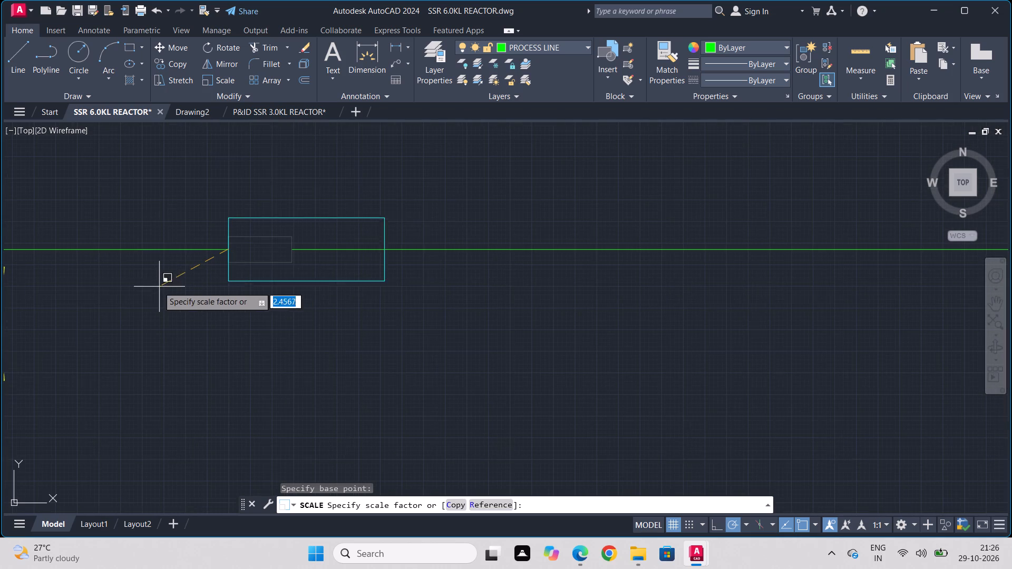
click(156, 289)
Move the enlarged rectangle downstream along the same utility line, keeping it centred on the line.
click(394, 216)
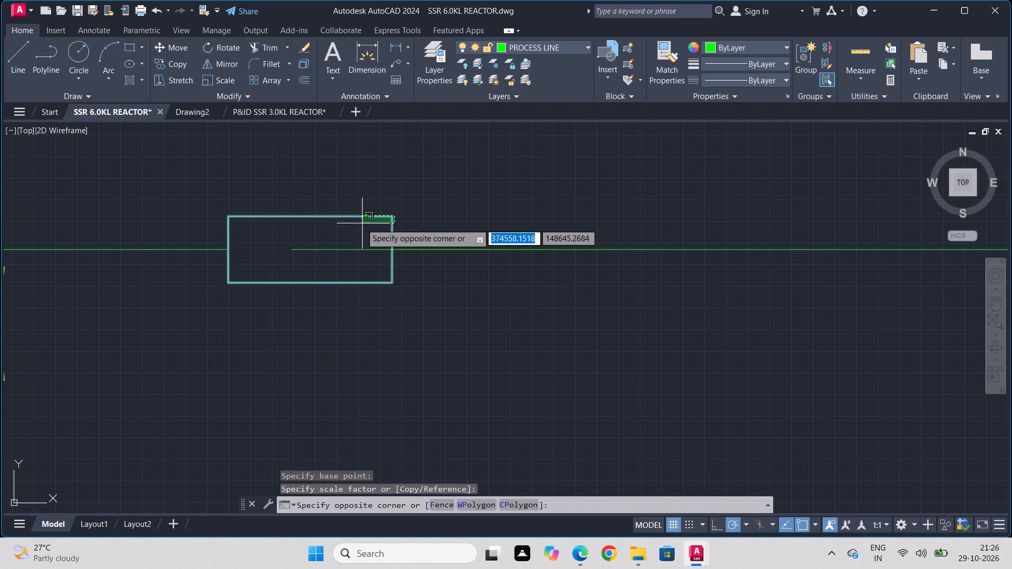
click(359, 224)
click(166, 51)
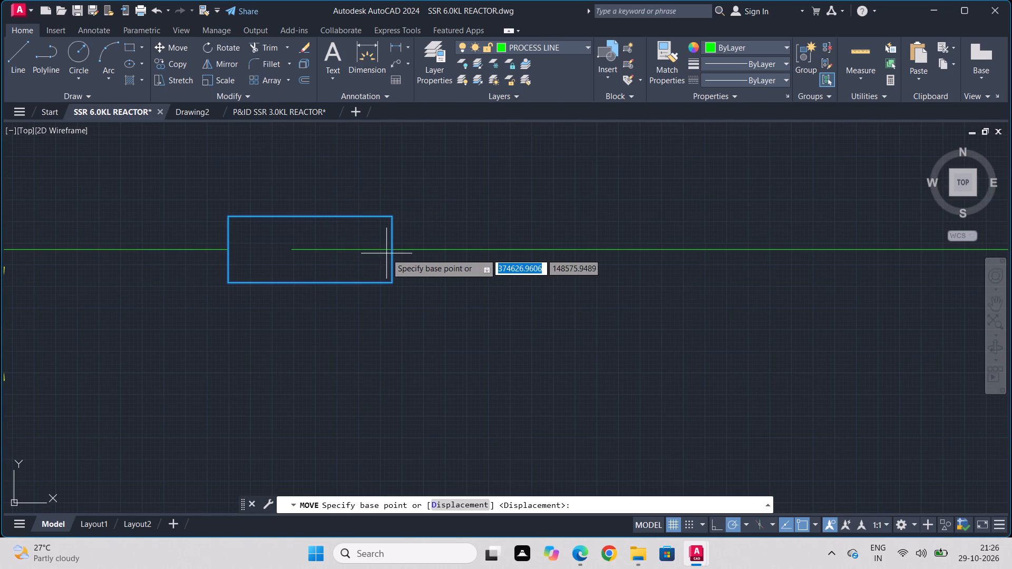
click(392, 246)
scroll(818, 219, down, 2)
middle_drag(818, 240, 683, 247)
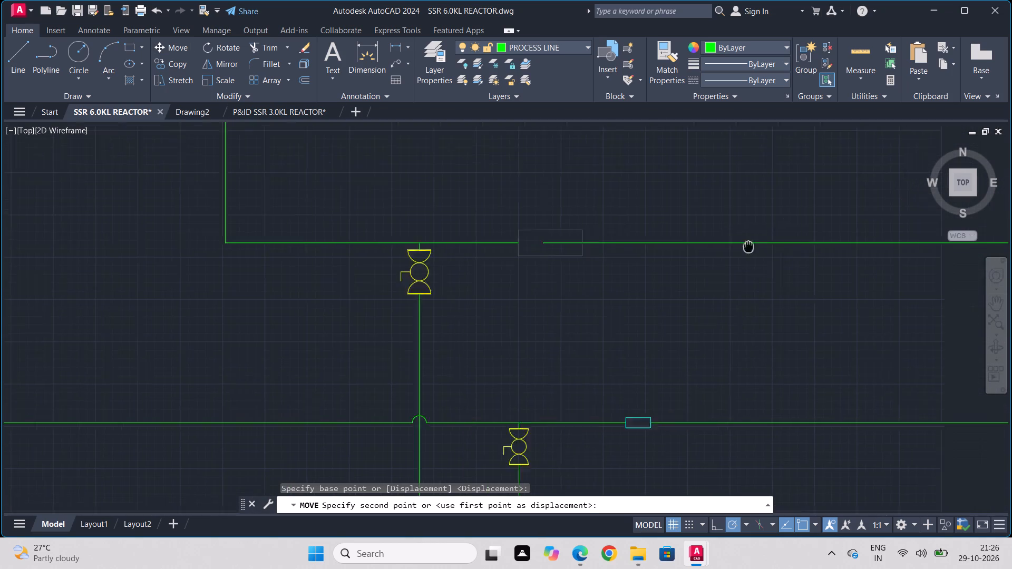
middle_drag(683, 247, 344, 250)
scroll(344, 250, down, 1)
click(481, 249)
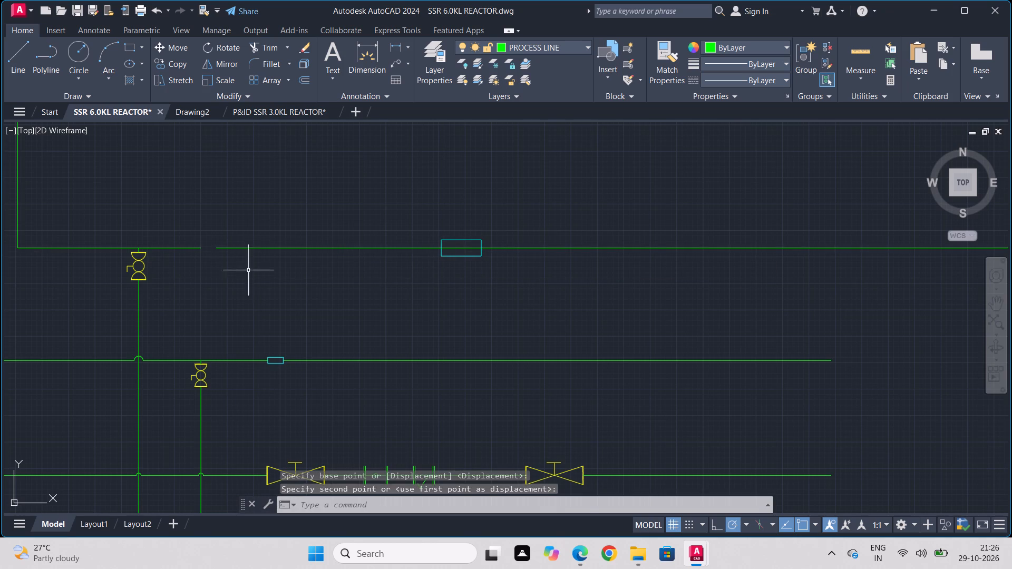
Stretch the downstream line segment back to the upstream segment's end to close the gap at the rectangle's former position.
click(236, 247)
click(216, 248)
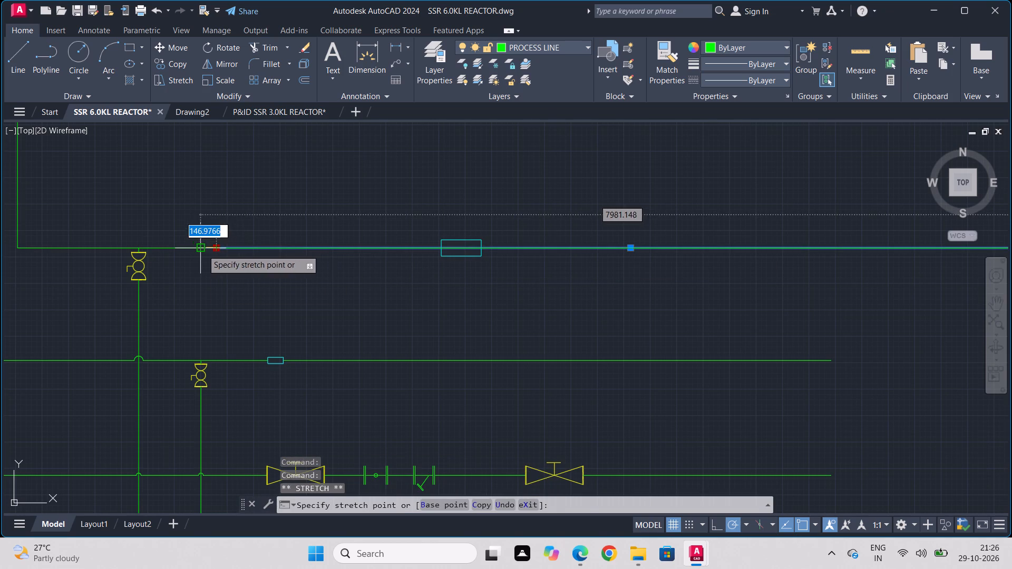
click(202, 250)
key(Escape)
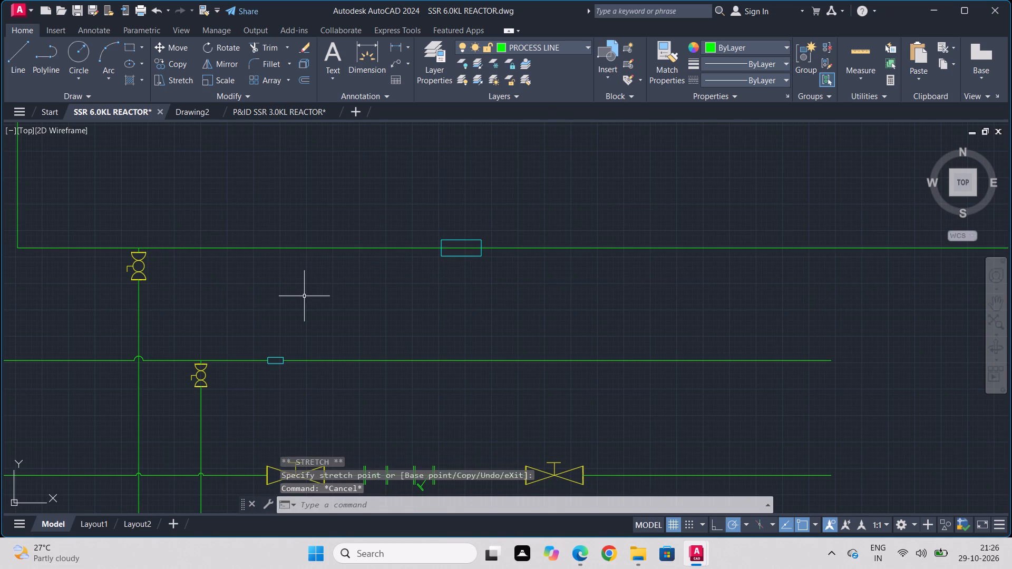
Trim the portion of the utility line that passes through the inside of the moved rectangle.
text(tr)
key(Return)
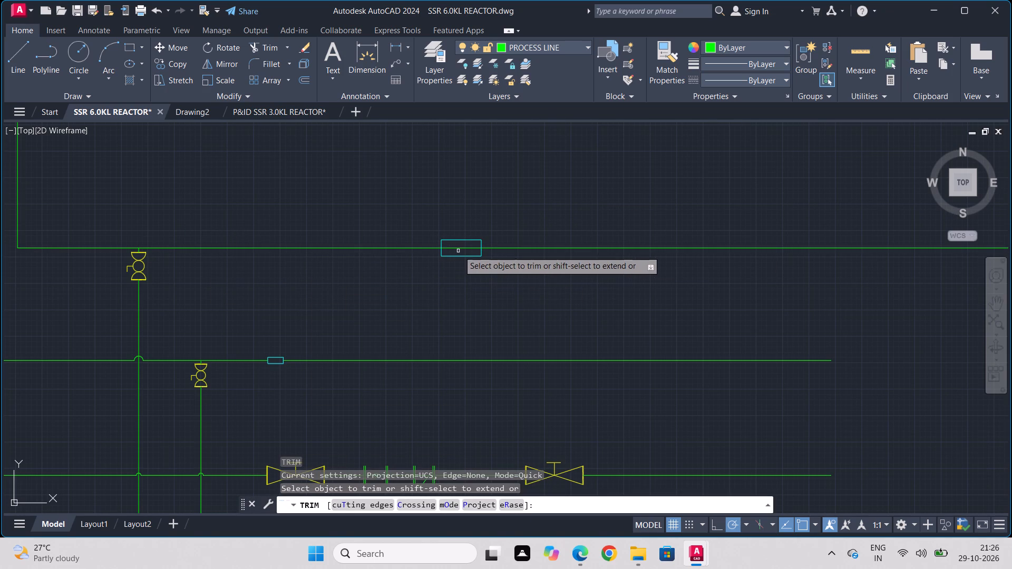
click(460, 249)
key(Escape)
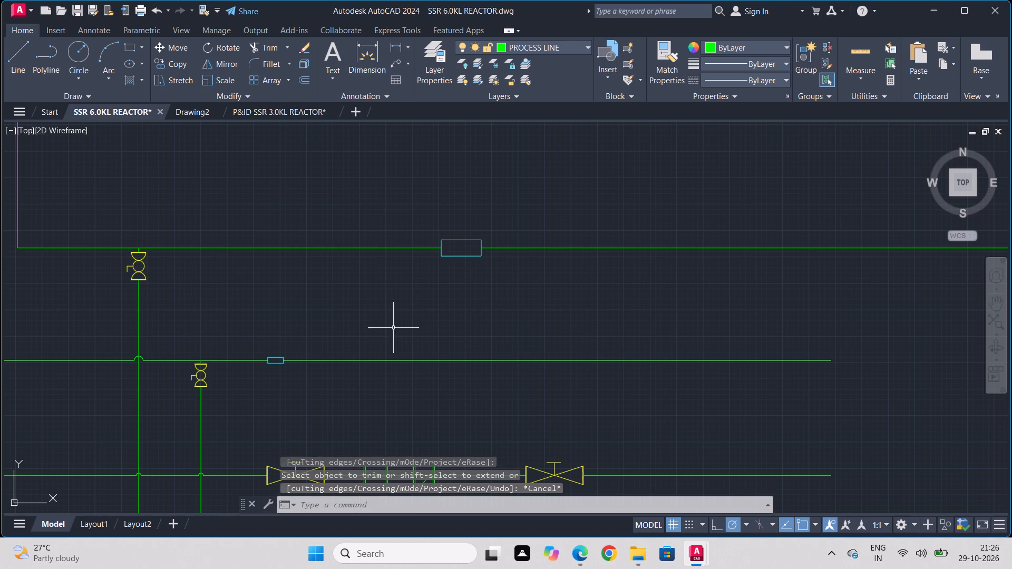
Draw a small circle centred on the open-ended utility line below the spare arrows, and copy it further downstream on that line.
scroll(384, 328, down, 1)
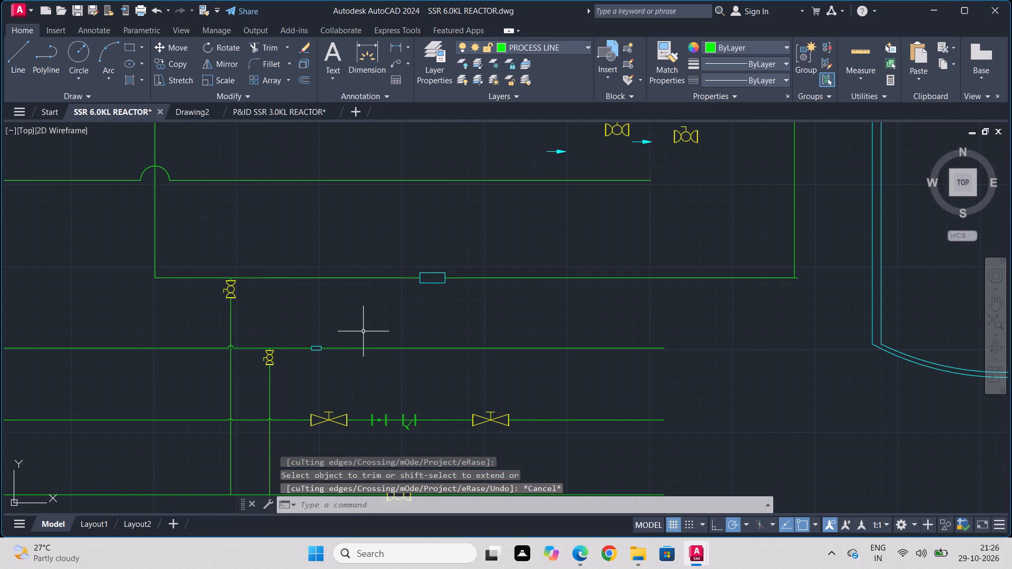
scroll(359, 331, down, 1)
middle_drag(359, 331, 382, 256)
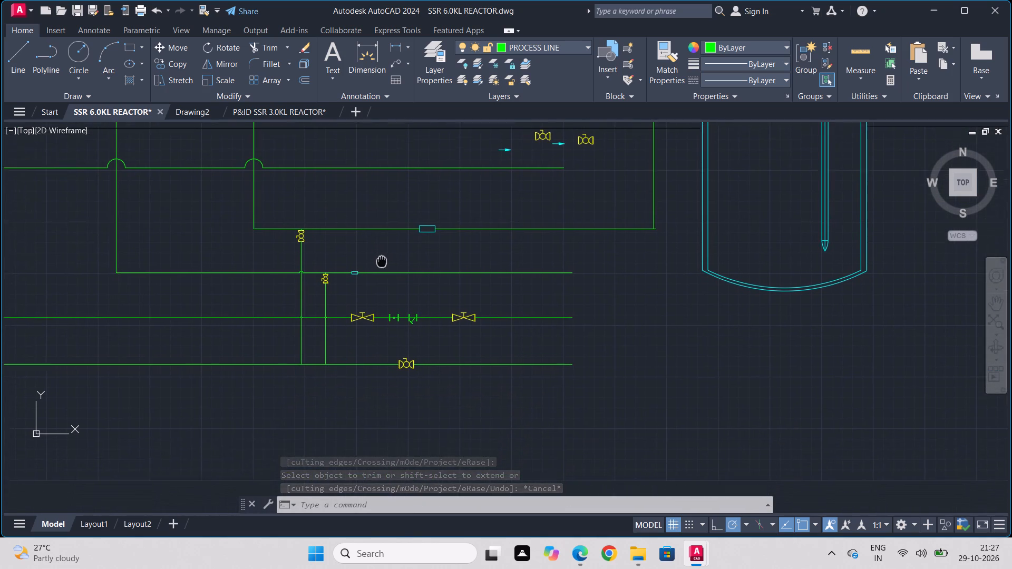
middle_drag(382, 256, 377, 241)
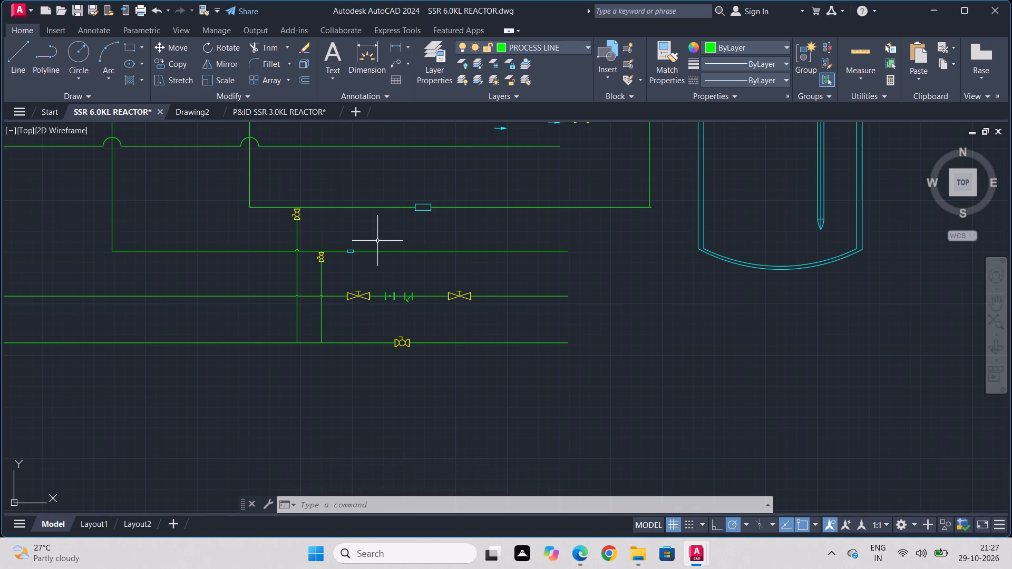
middle_drag(377, 241, 347, 283)
scroll(448, 222, up, 2)
middle_drag(448, 222, 414, 344)
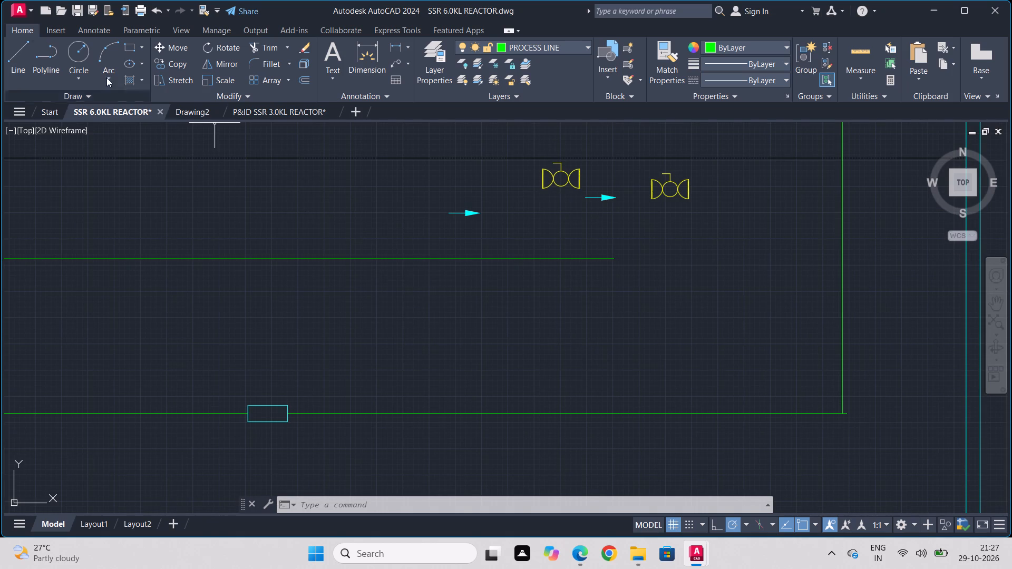
click(76, 54)
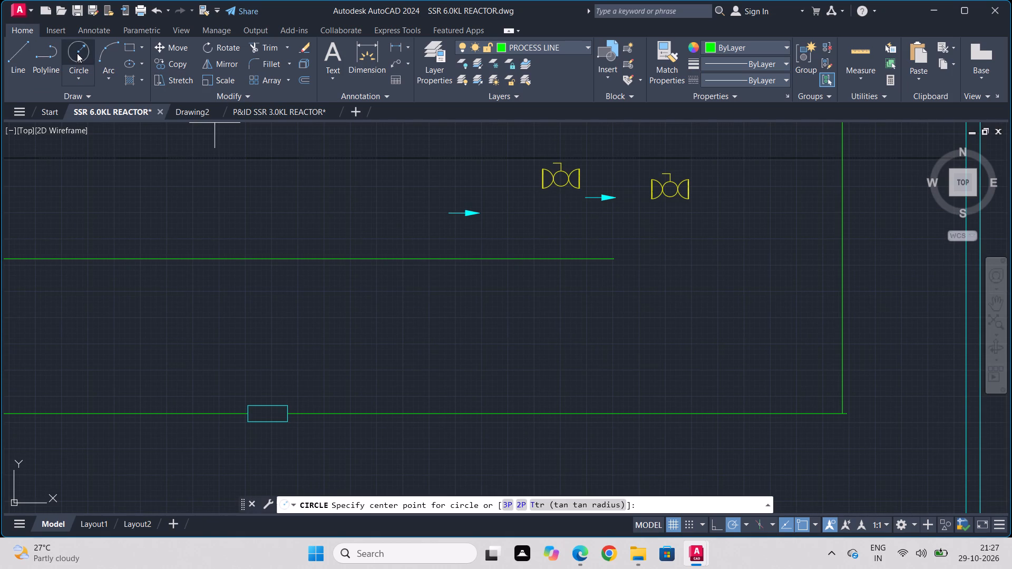
click(317, 259)
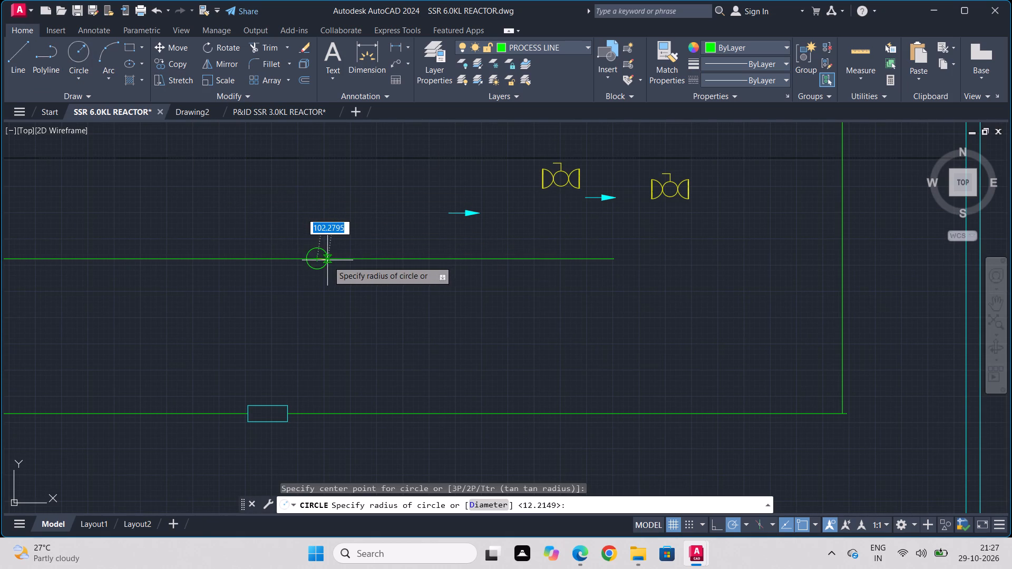
click(333, 259)
click(326, 245)
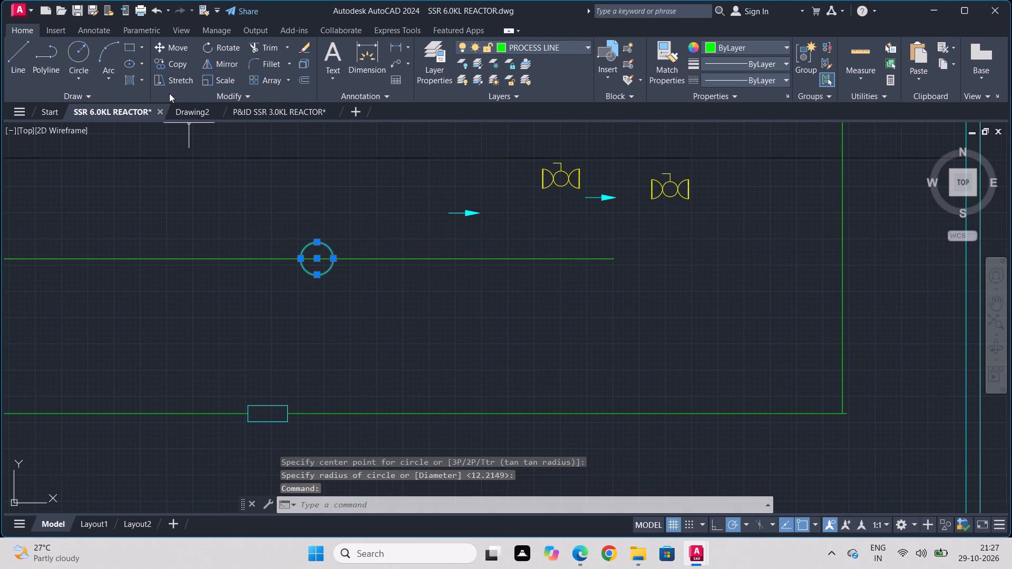
click(174, 67)
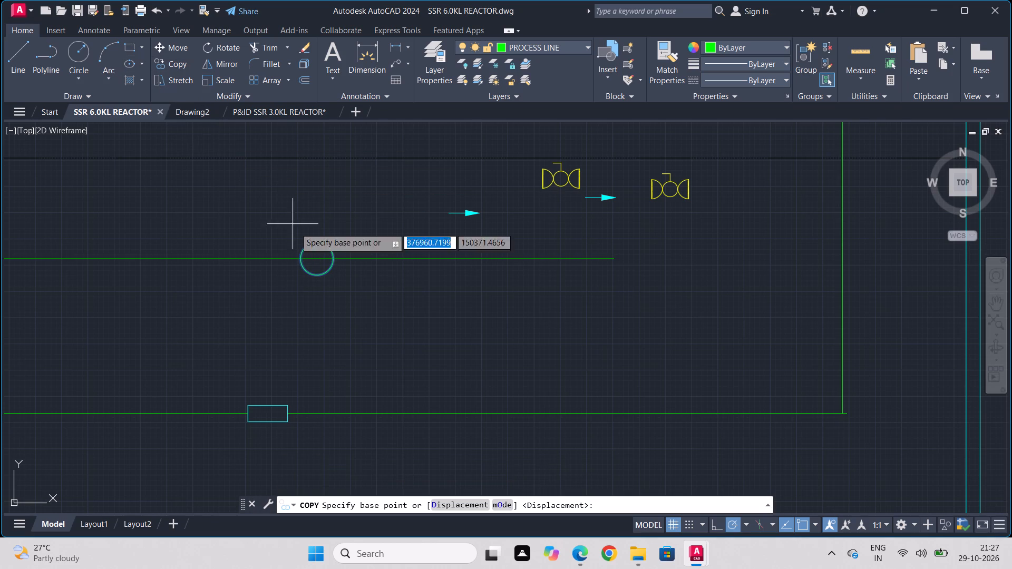
click(317, 257)
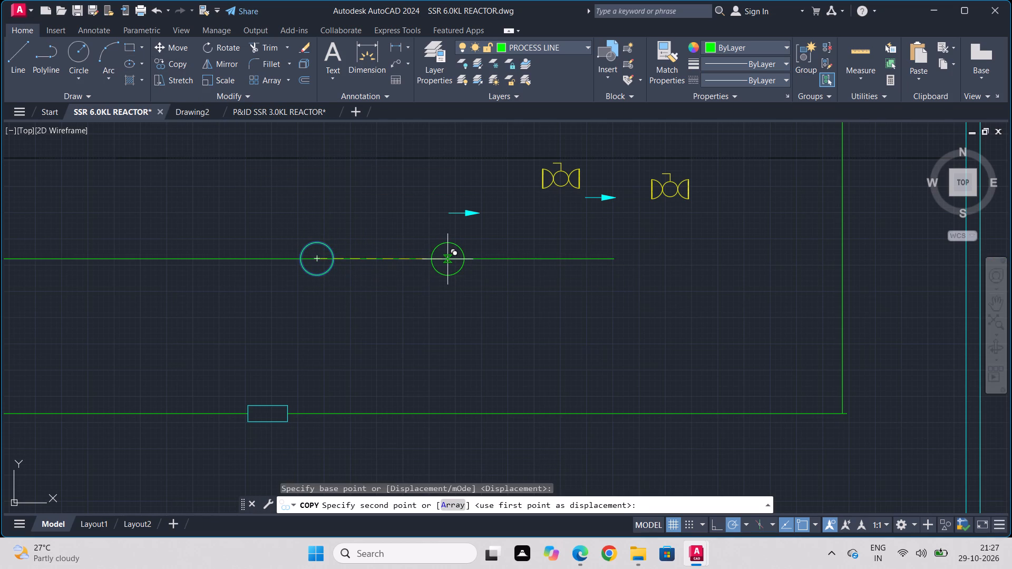
click(447, 259)
key(Escape)
Copy the nearby spare flow arrow onto the downstream end of the utility line with the two circles.
drag(475, 208, 466, 213)
click(445, 229)
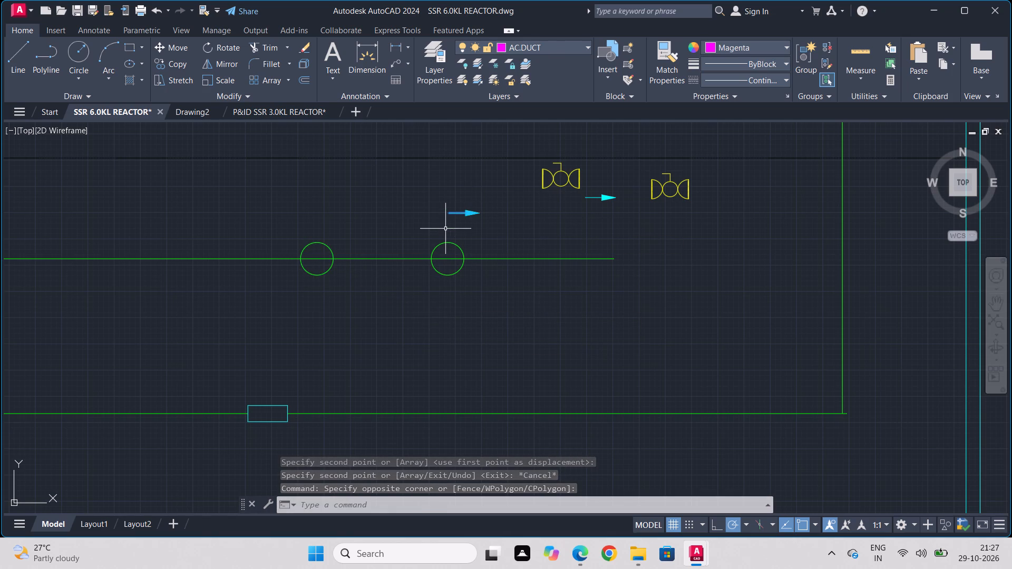
click(172, 67)
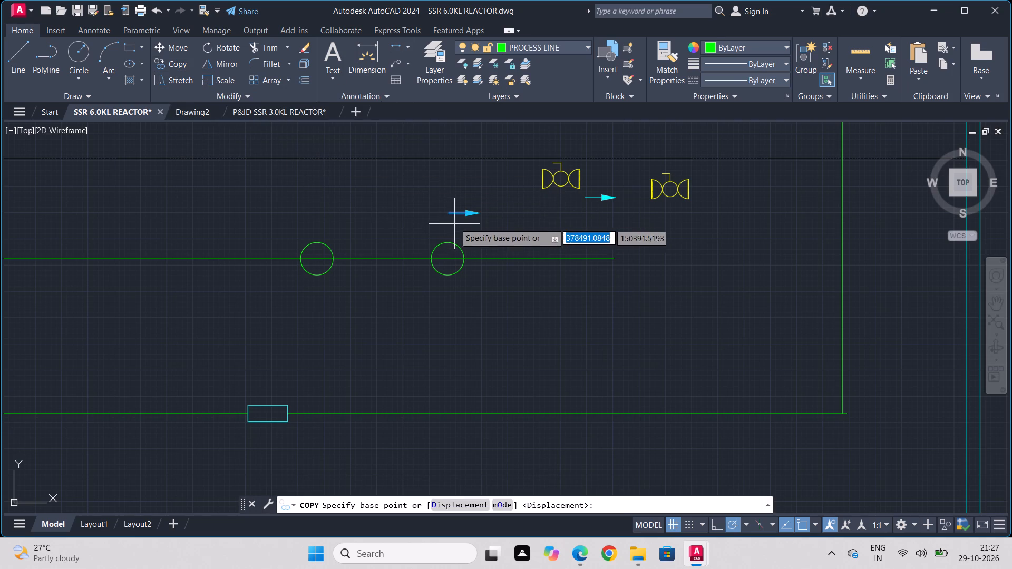
click(452, 215)
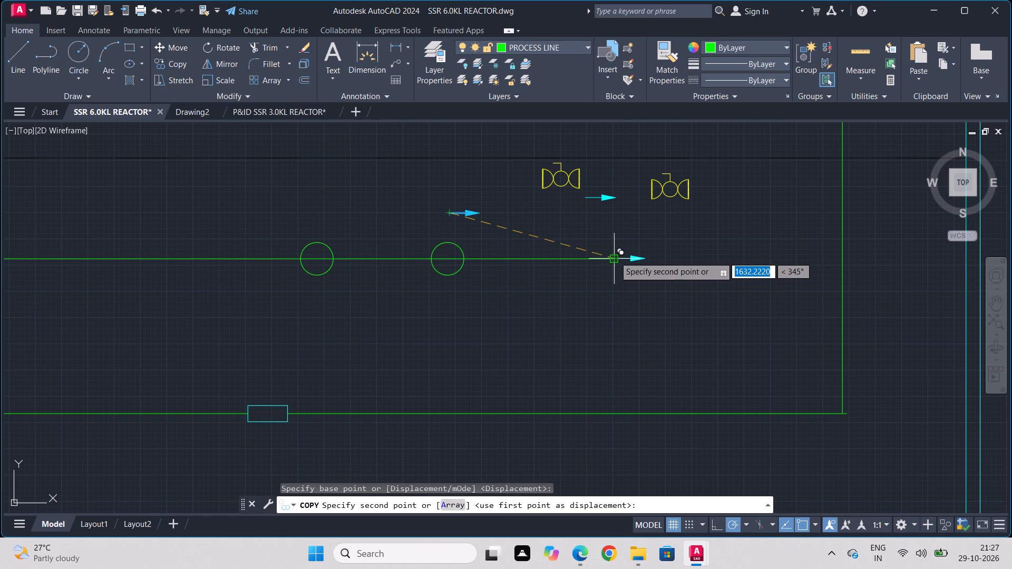
click(615, 258)
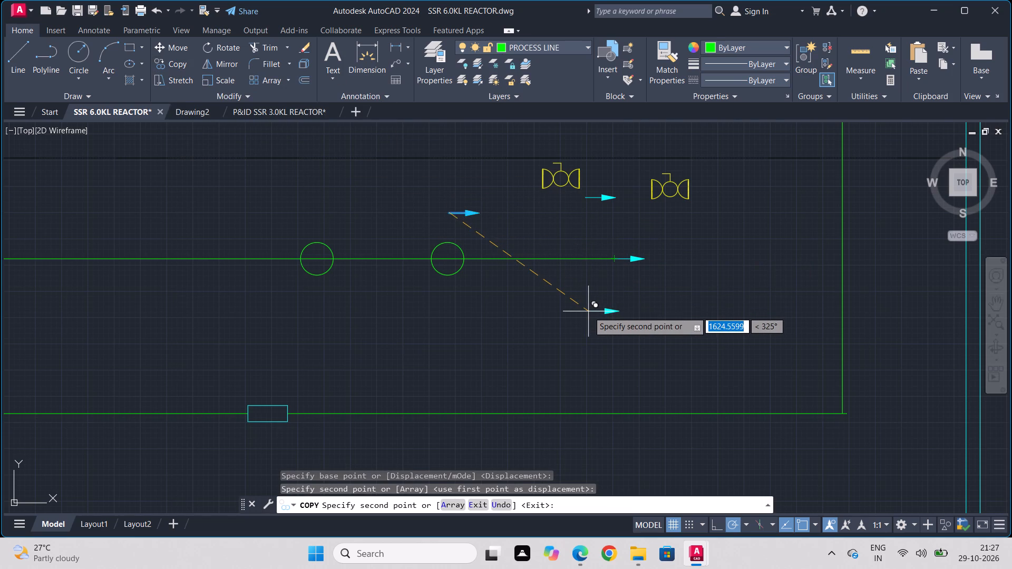
key(Escape)
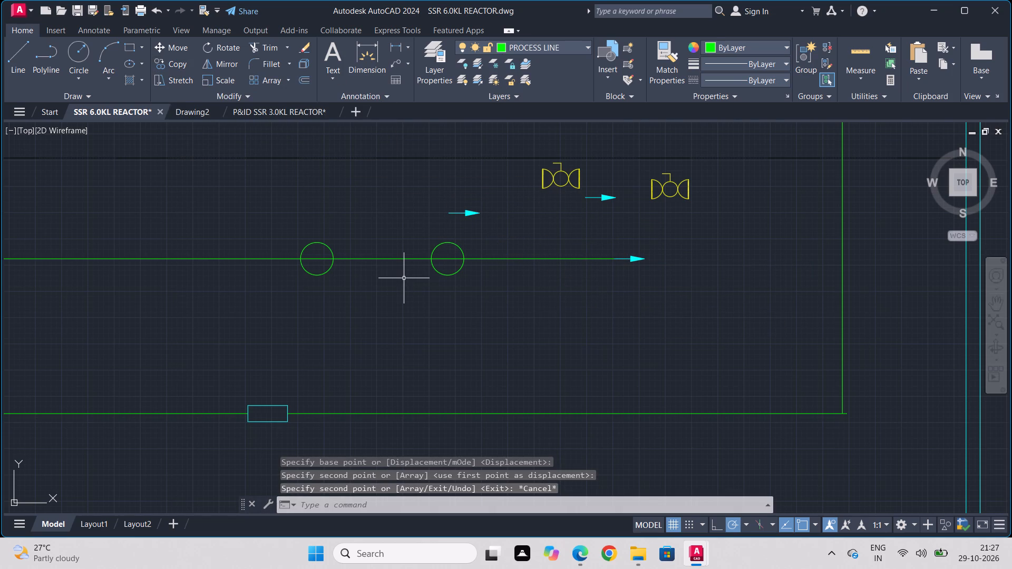
Trim the lower halves of both circles and the line pieces inside them to form two jump-over arcs.
text(tr)
key(Return)
click(308, 274)
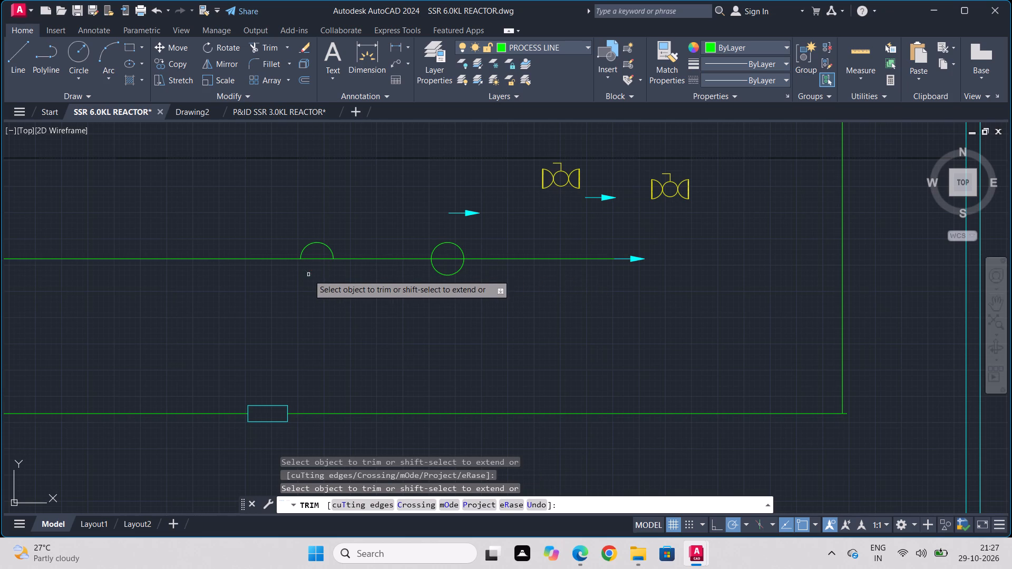
click(317, 259)
click(435, 271)
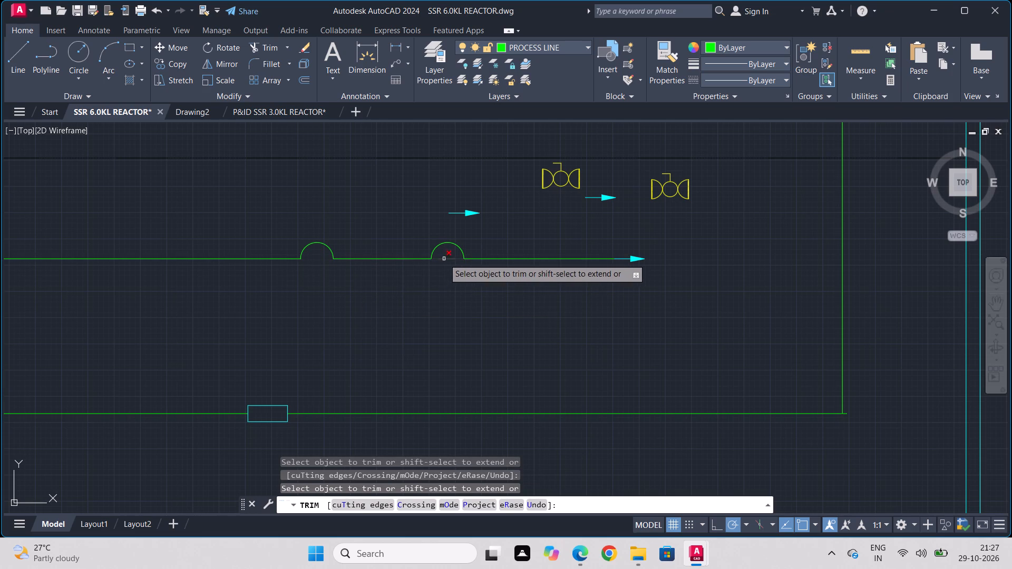
click(444, 259)
key(Escape)
scroll(666, 310, down, 1)
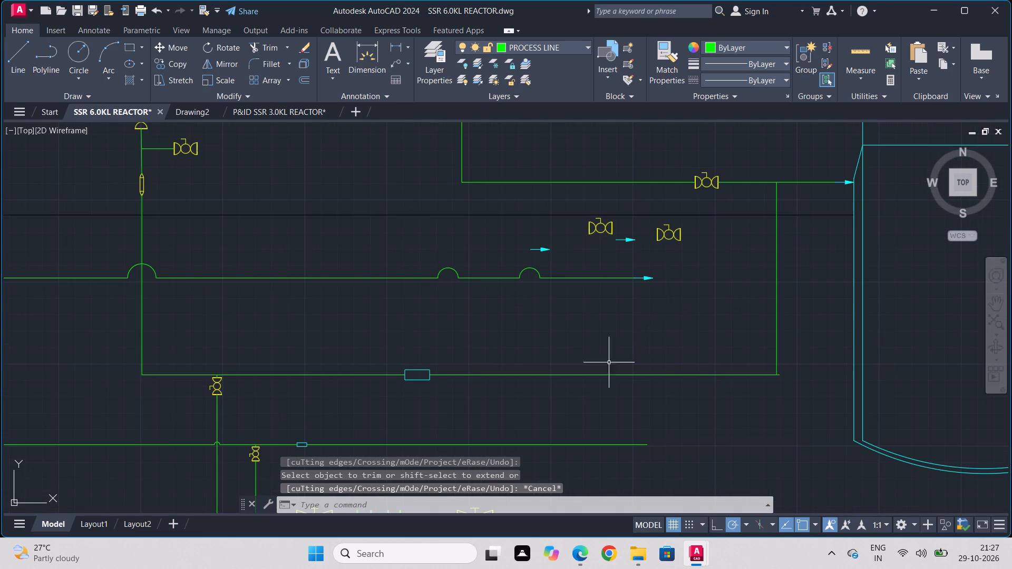
middle_drag(747, 303, 349, 291)
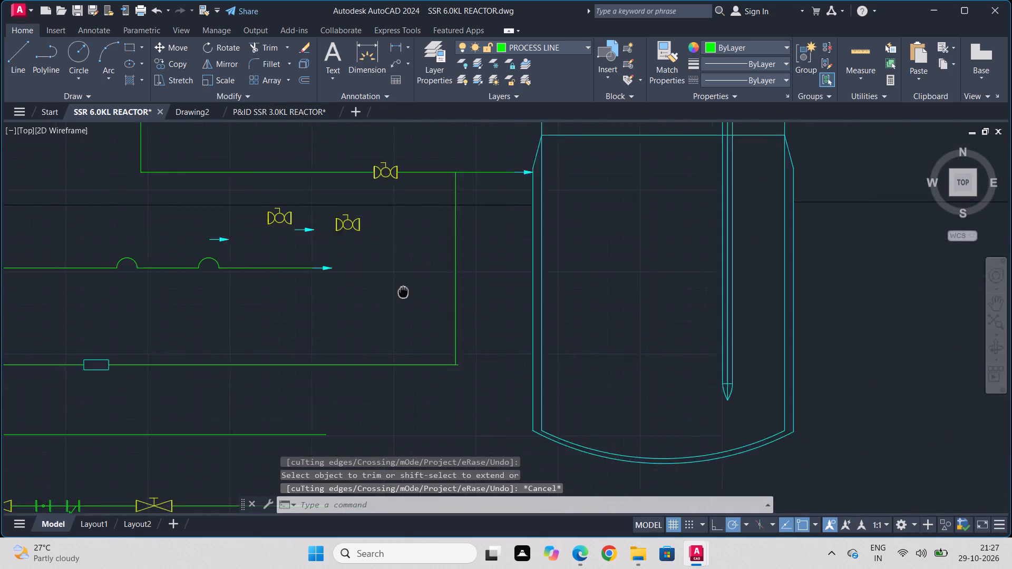
Copy the pair of short flange lines from the small vessel's upper level-gauge connection to the arrow tip ending the utility line.
middle_drag(349, 291, 158, 289)
scroll(158, 289, down, 2)
scroll(242, 209, up, 1)
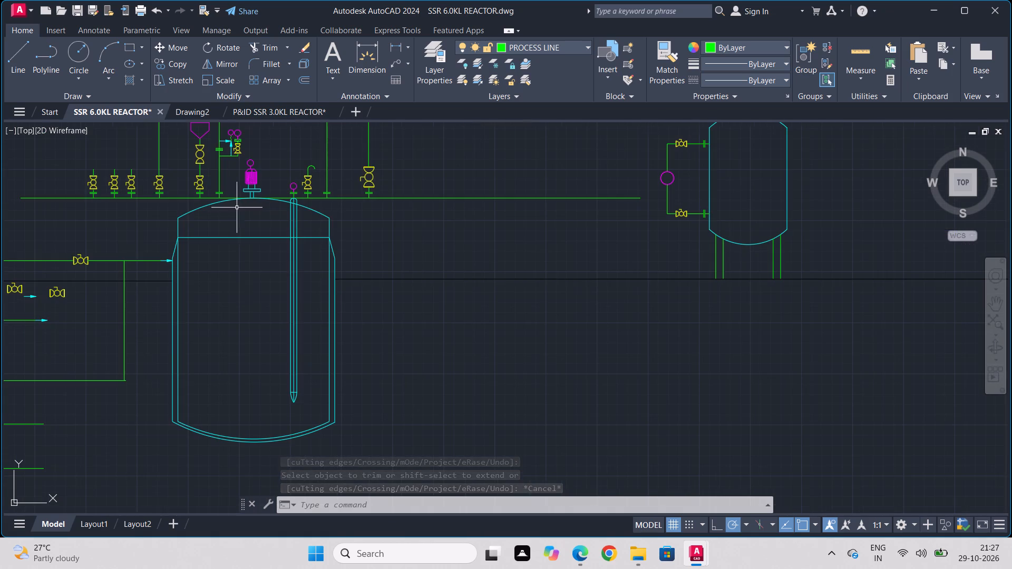
middle_drag(697, 191, 463, 257)
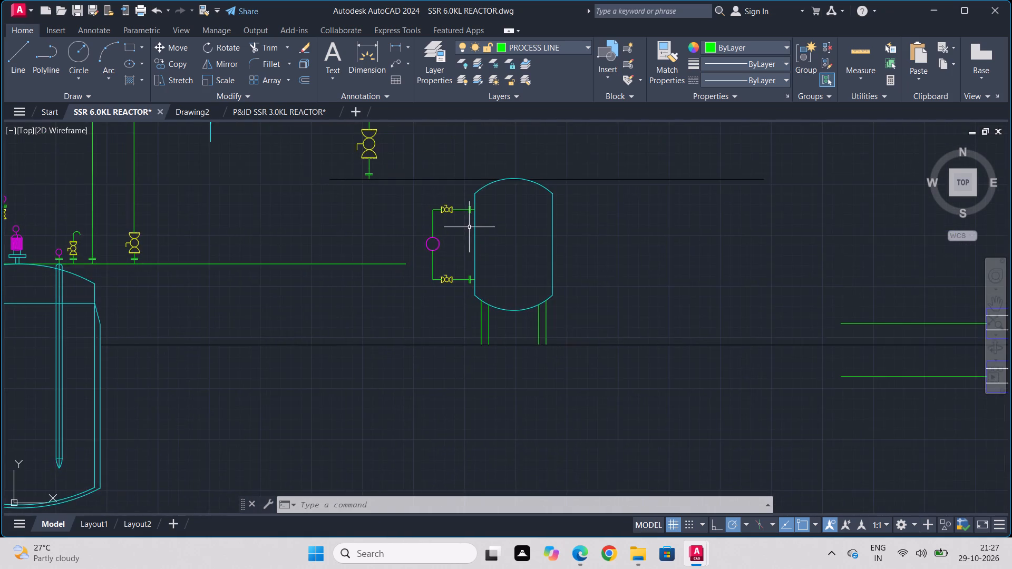
scroll(469, 221, up, 5)
scroll(468, 183, down, 1)
scroll(468, 183, up, 1)
click(468, 183)
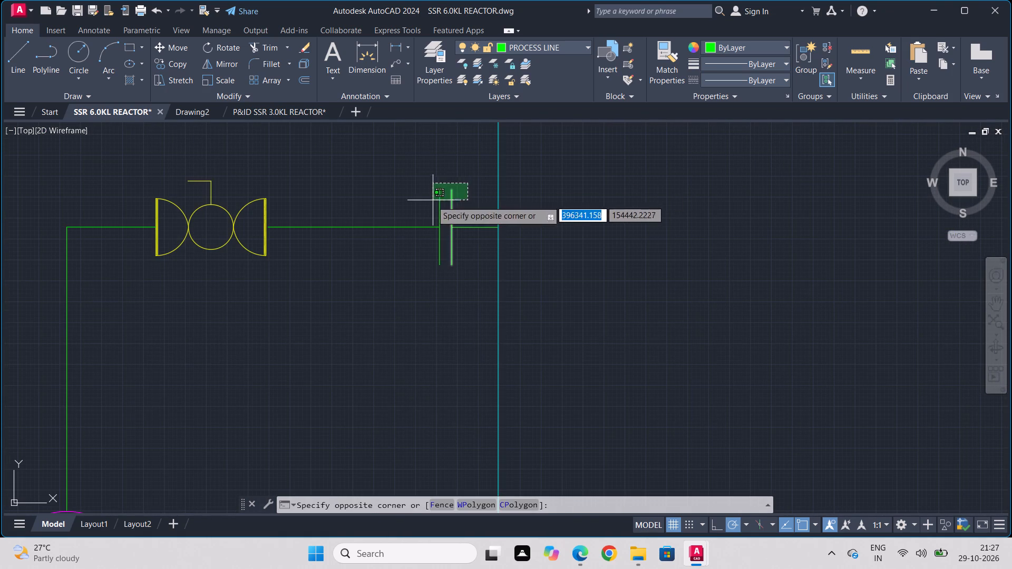
click(429, 201)
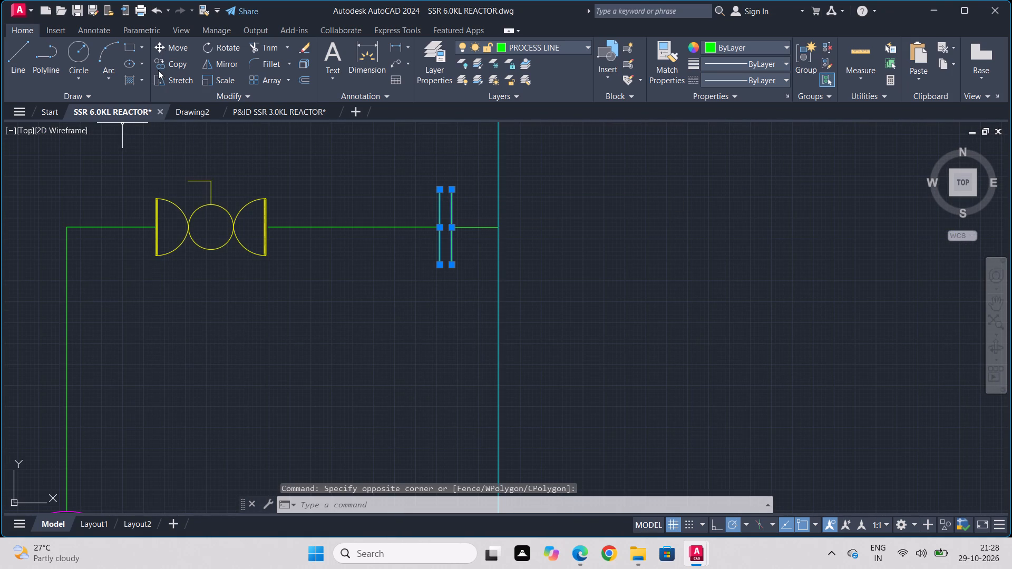
click(158, 70)
click(437, 223)
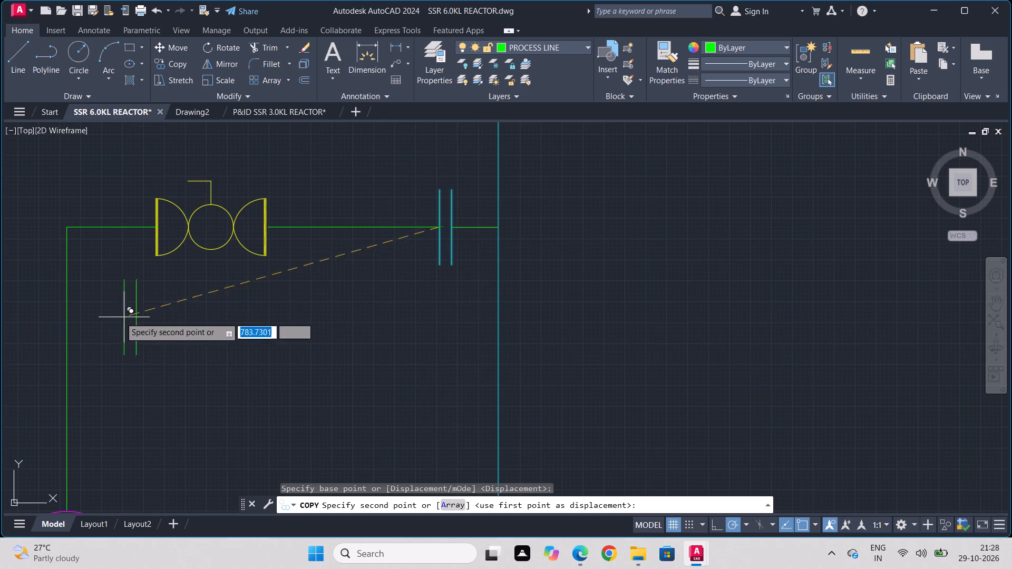
scroll(86, 325, down, 2)
scroll(38, 344, down, 1)
middle_drag(38, 344, 468, 252)
scroll(468, 252, down, 1)
scroll(179, 293, down, 1)
middle_drag(179, 293, 515, 287)
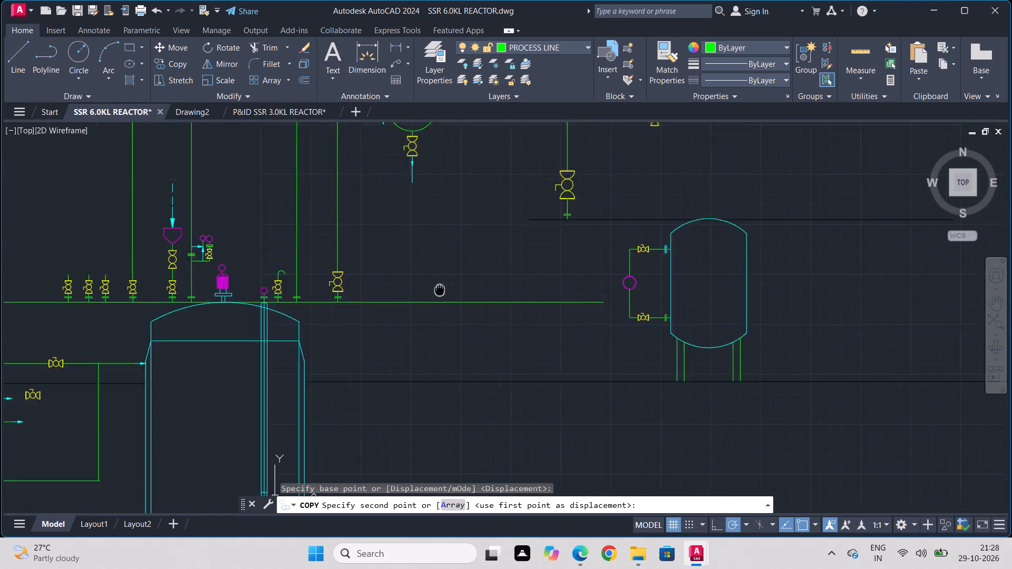
middle_drag(515, 287, 598, 281)
middle_drag(240, 397, 441, 300)
scroll(386, 325, up, 4)
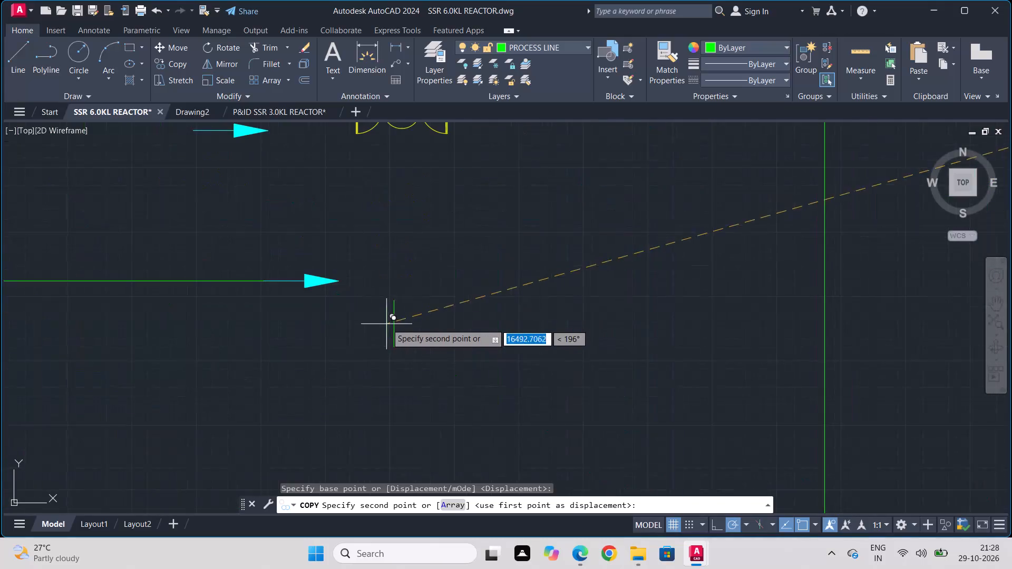
click(340, 281)
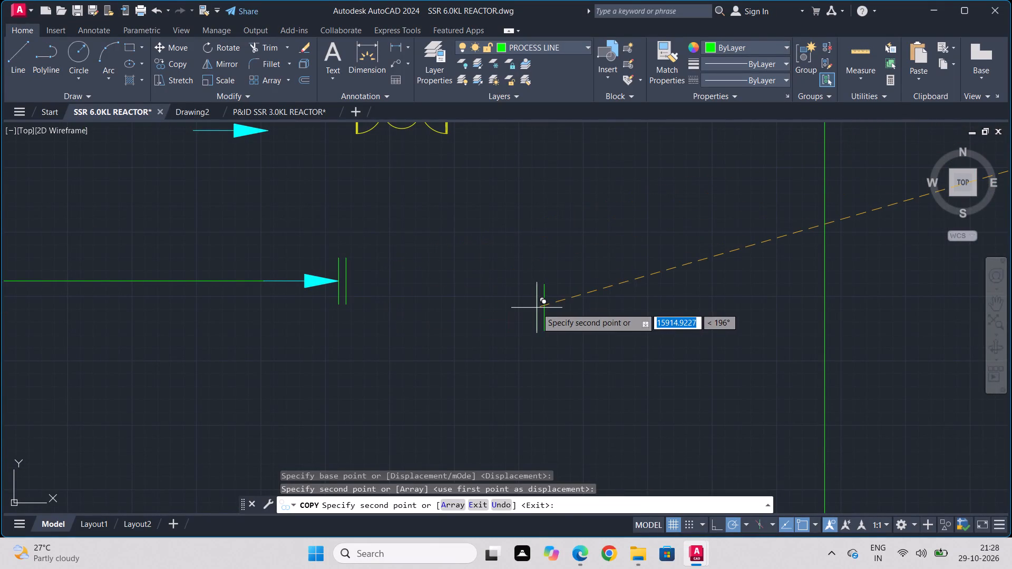
key(Escape)
Draw a vertical stub line about 156 units long, rising from the utility line between the two jump-over arcs near the arrow.
scroll(269, 321, down, 2)
middle_drag(192, 321, 509, 304)
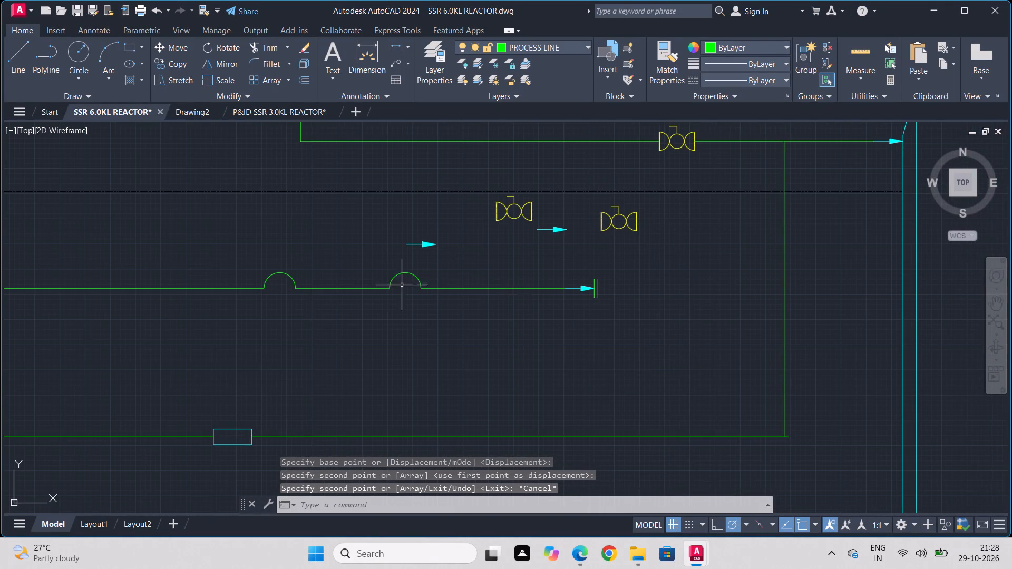
scroll(619, 309, up, 3)
scroll(230, 306, down, 3)
middle_drag(178, 316, 461, 312)
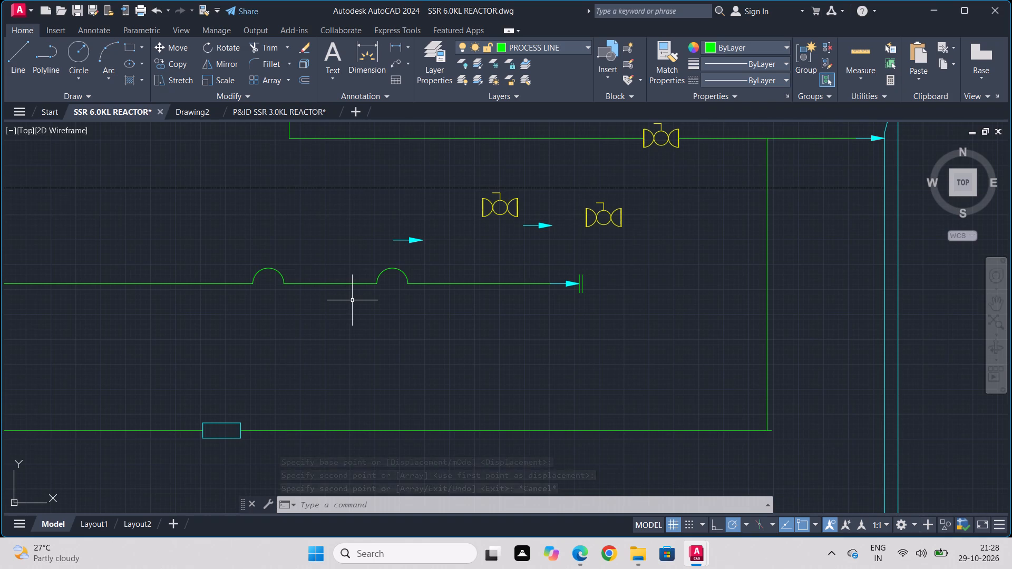
key(l)
key(Return)
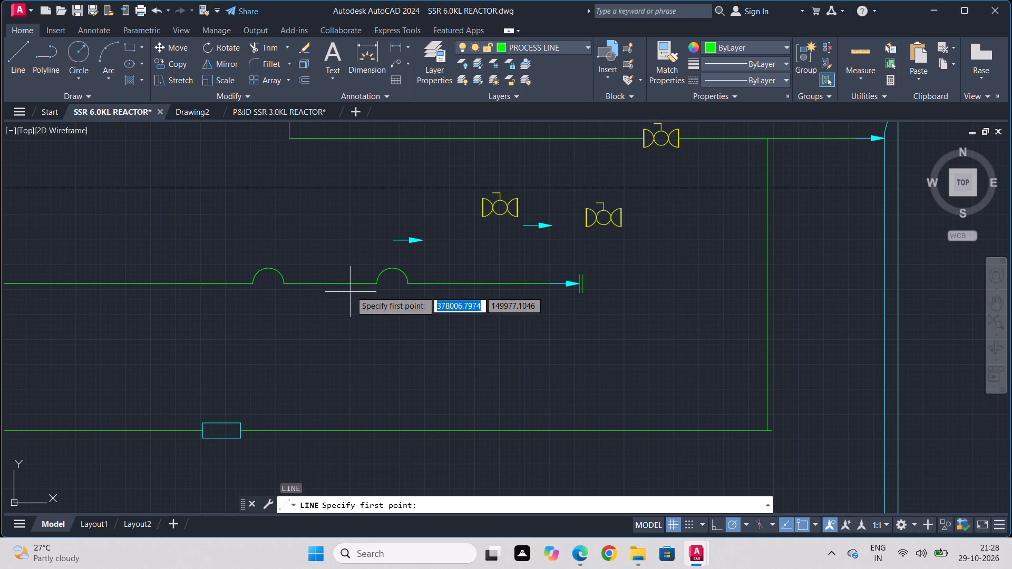
scroll(350, 291, up, 1)
click(342, 277)
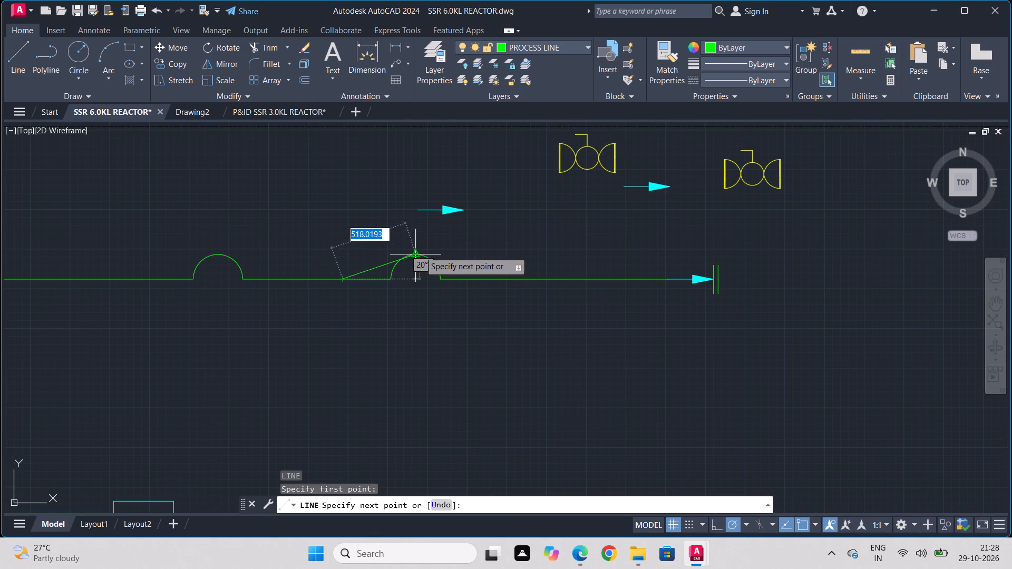
click(345, 258)
key(Escape)
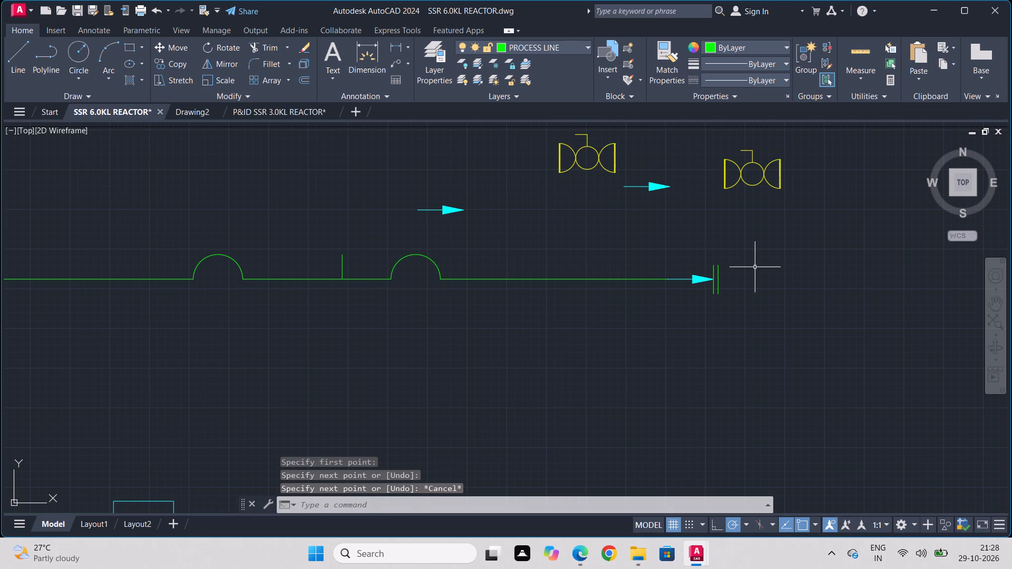
Copy the flange line pair from the arrow tip to the free space just above the new vertical stub.
click(751, 267)
click(698, 267)
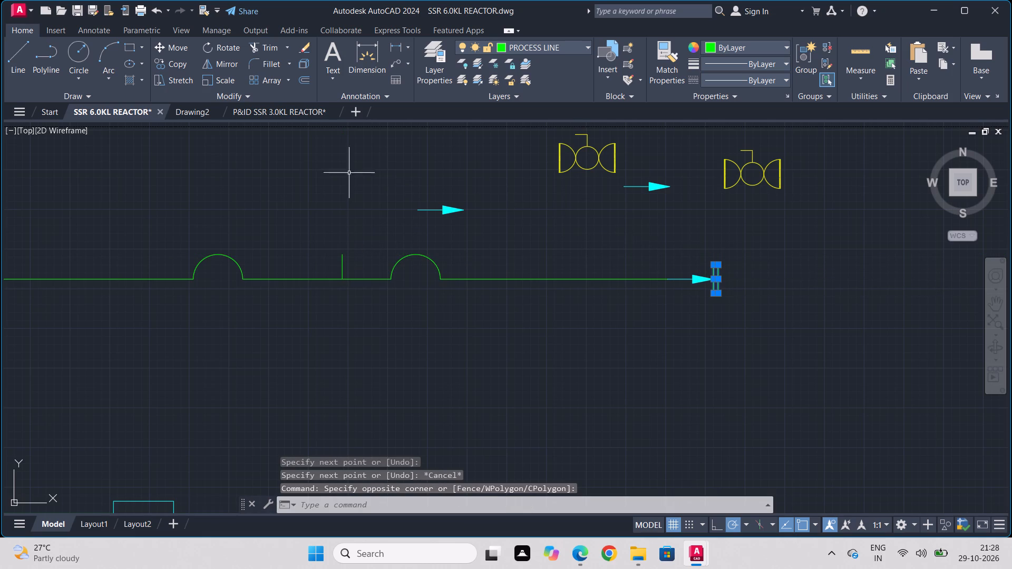
click(171, 70)
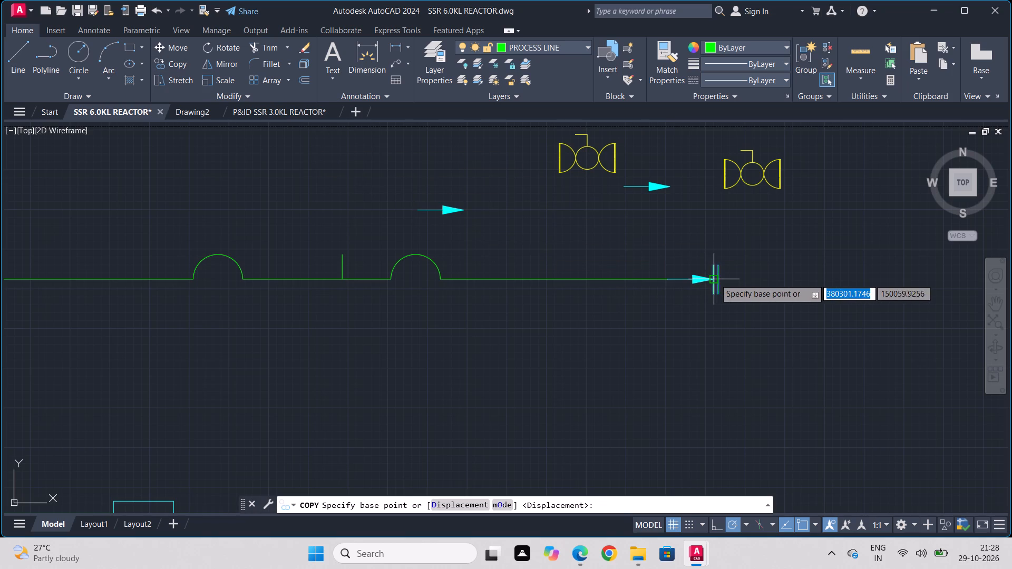
click(715, 279)
click(325, 227)
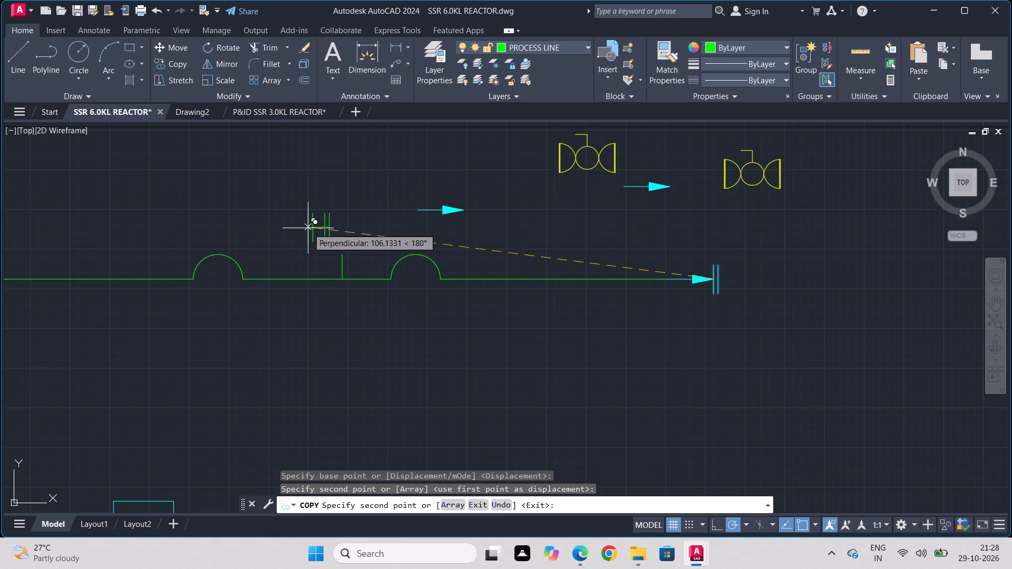
key(Escape)
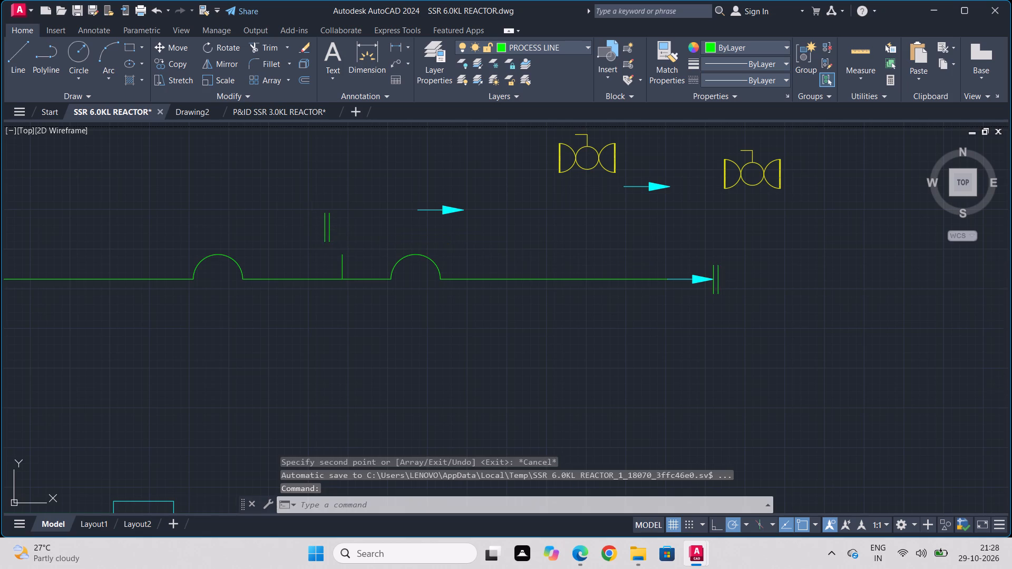
Rotate the copied flange line pair 90° counterclockwise so both lines are horizontal.
click(349, 203)
click(302, 232)
click(235, 52)
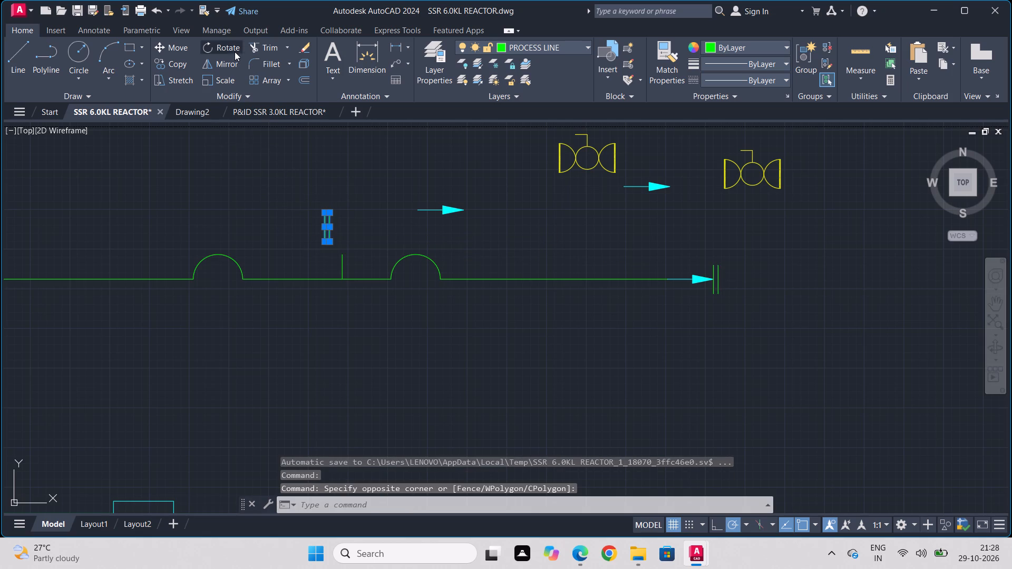
click(326, 240)
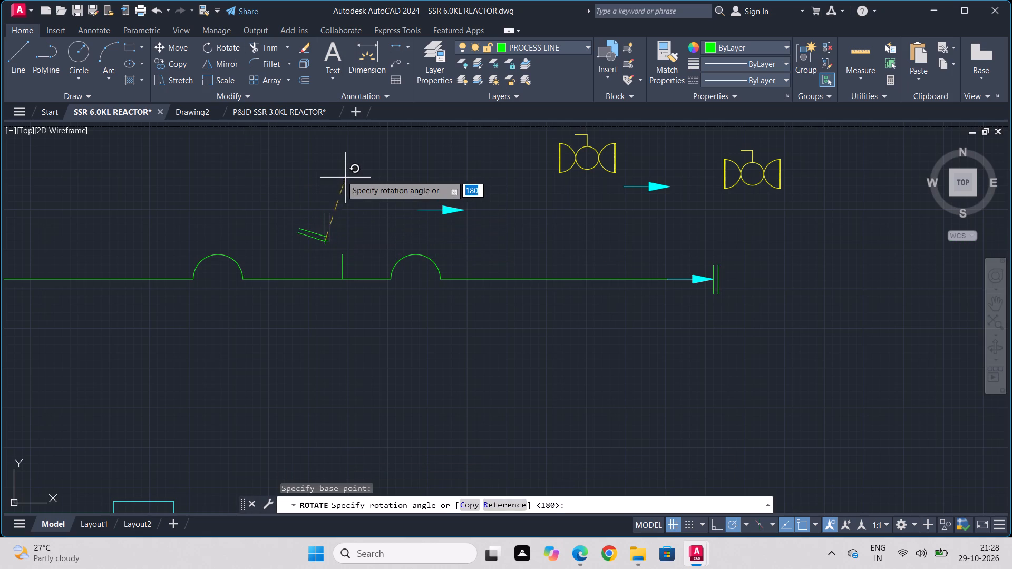
click(327, 176)
Move the horizontal flange line pair onto the top end of the vertical stub, centred on it.
click(342, 213)
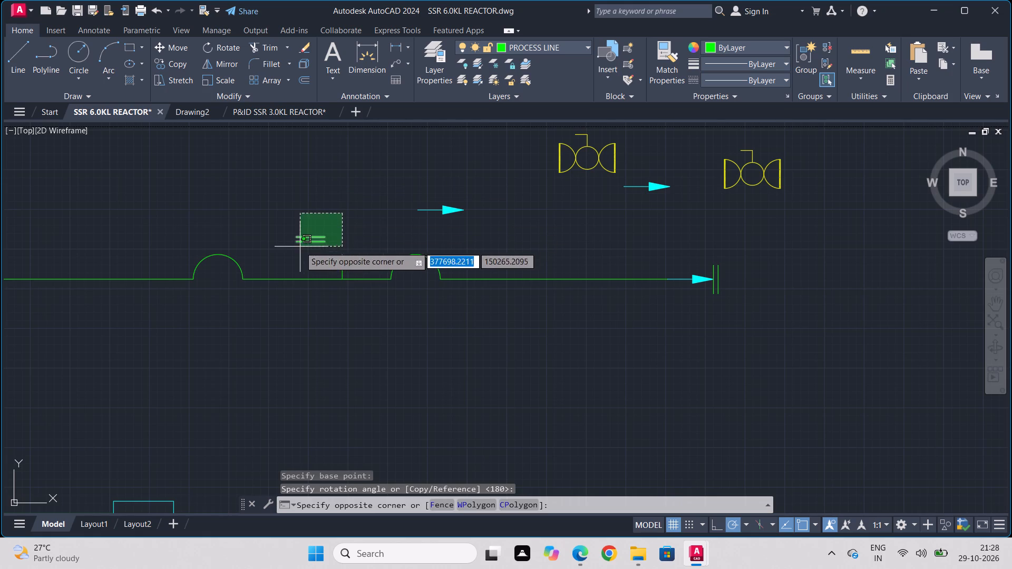
click(300, 247)
click(176, 44)
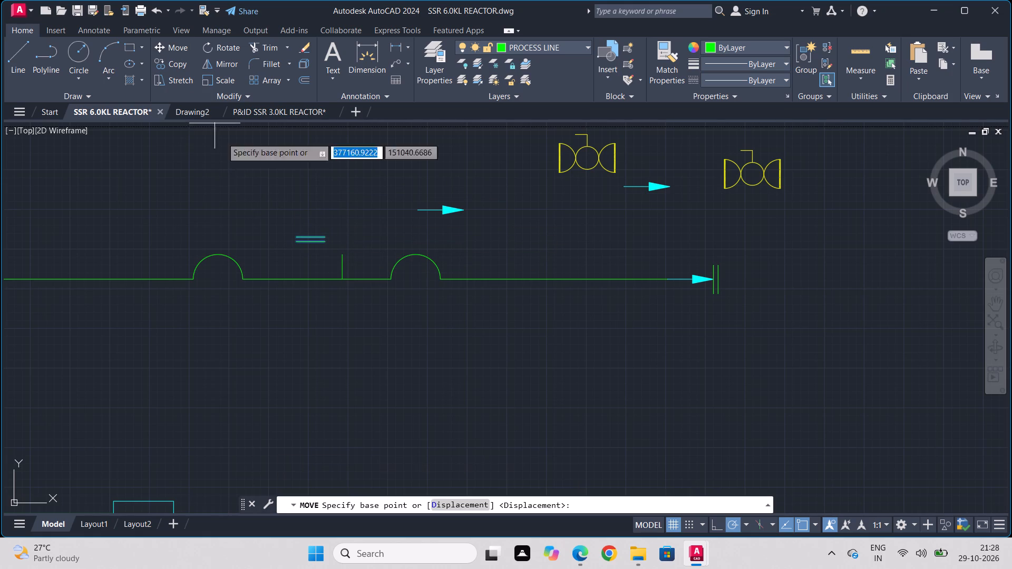
click(309, 240)
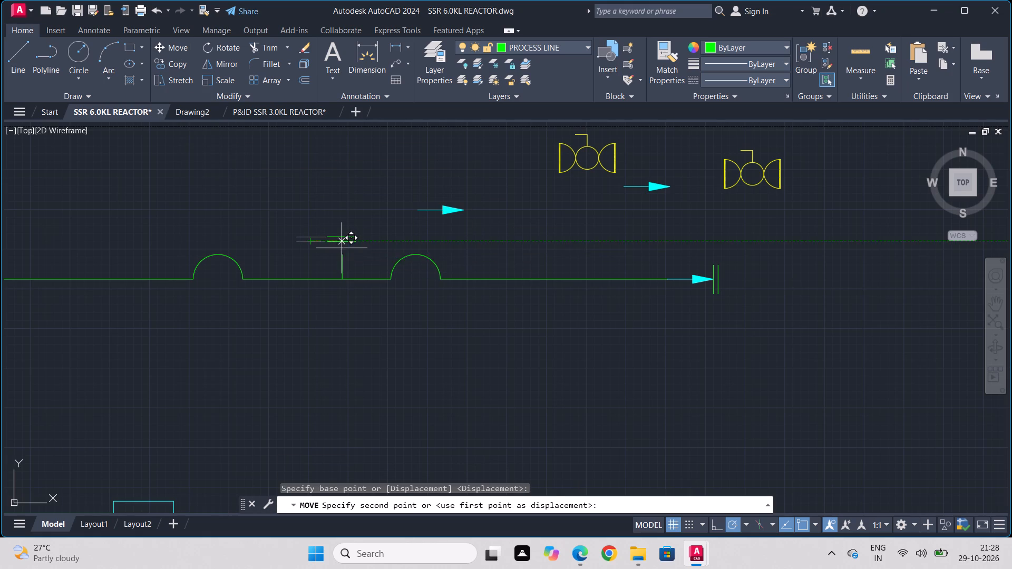
click(342, 249)
Move the spare flow arrow nearest the stub up and away, beside the first spare valve.
click(462, 194)
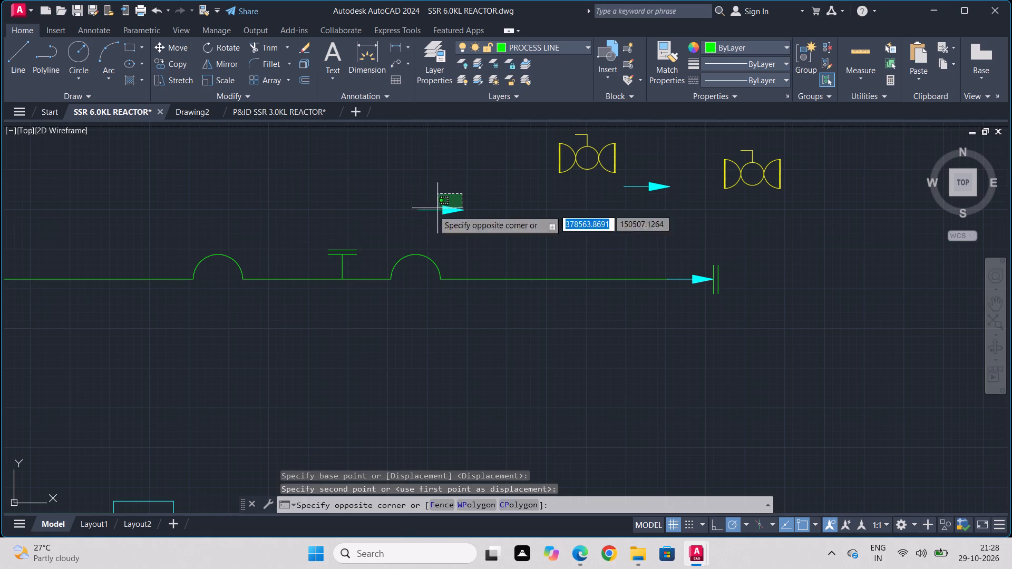
click(415, 223)
click(176, 53)
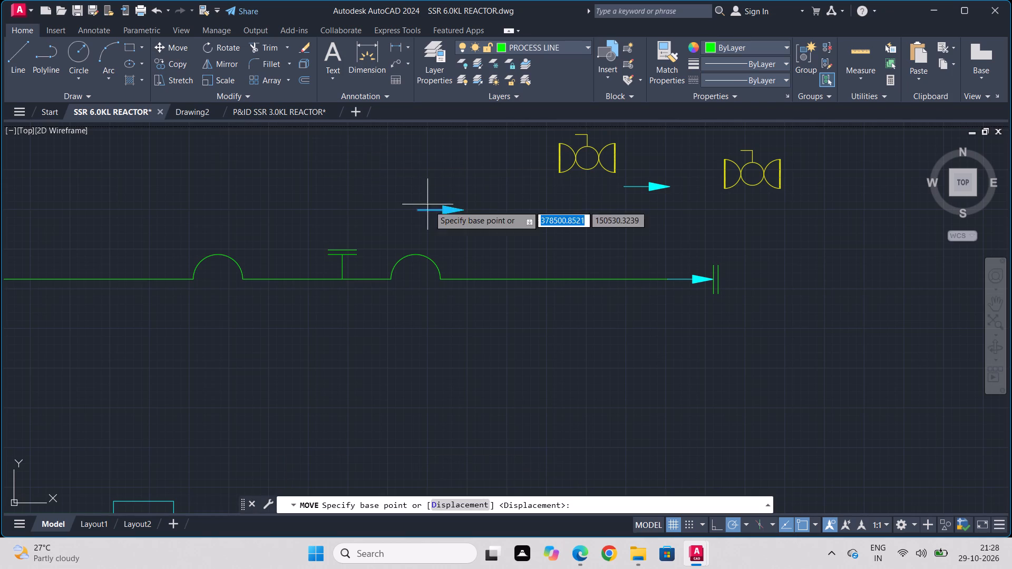
drag(440, 215, 451, 203)
click(504, 165)
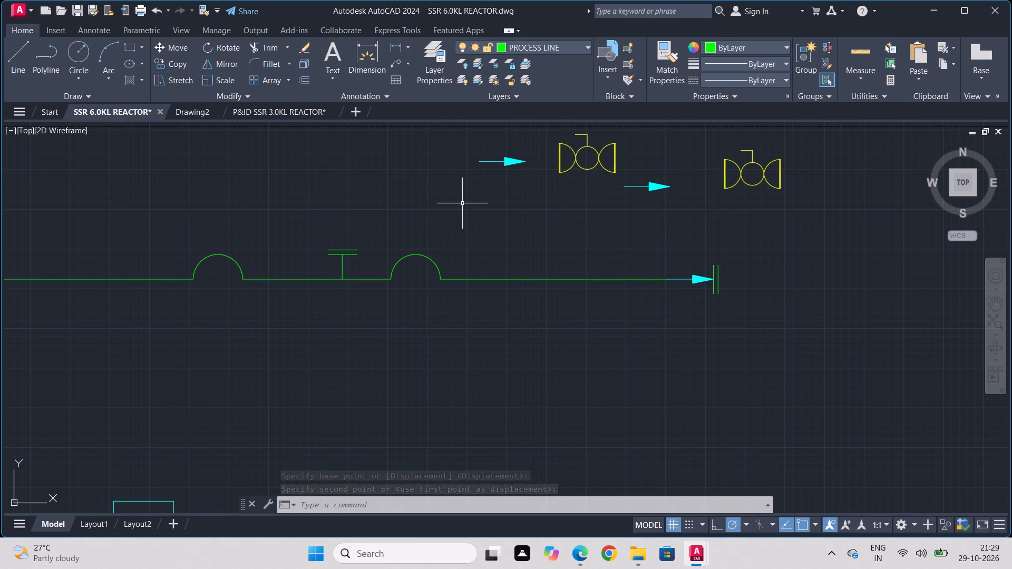
Draw a line from the flange's upper midpoint up about 235, across about 462, and down about 660 through the second jump-over arc.
key(l)
key(Return)
scroll(372, 230, up, 2)
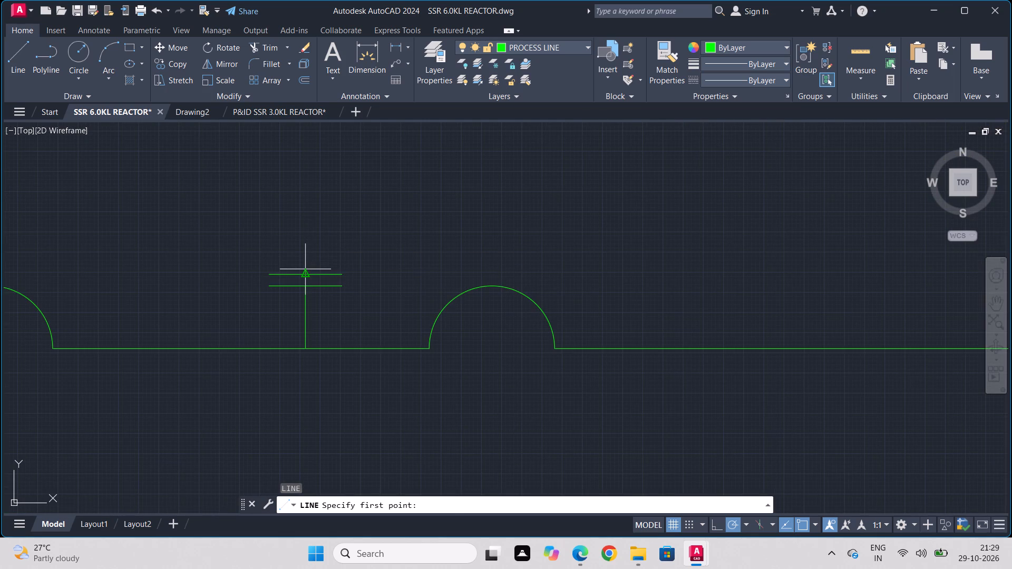
click(305, 269)
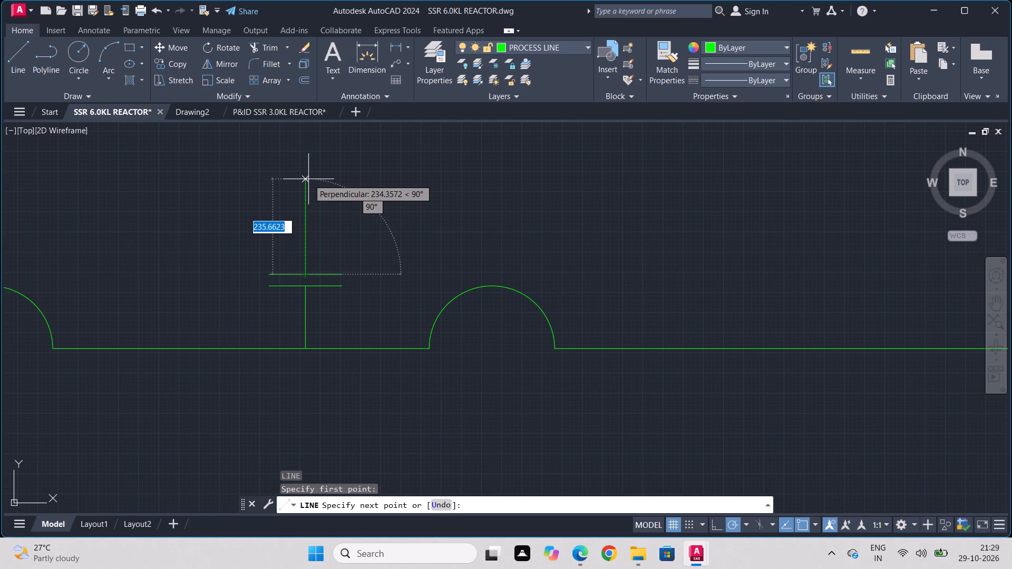
click(307, 177)
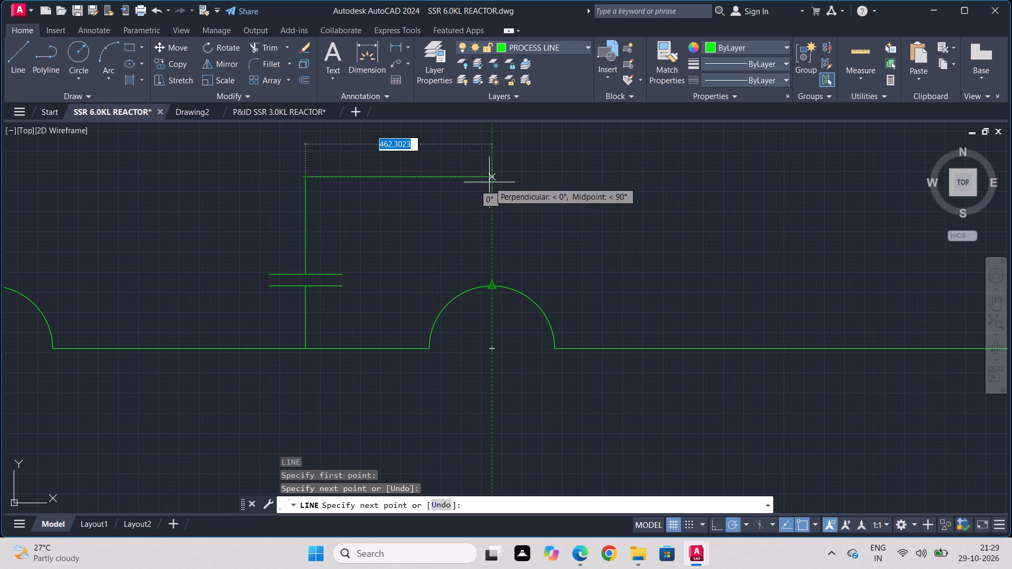
click(490, 174)
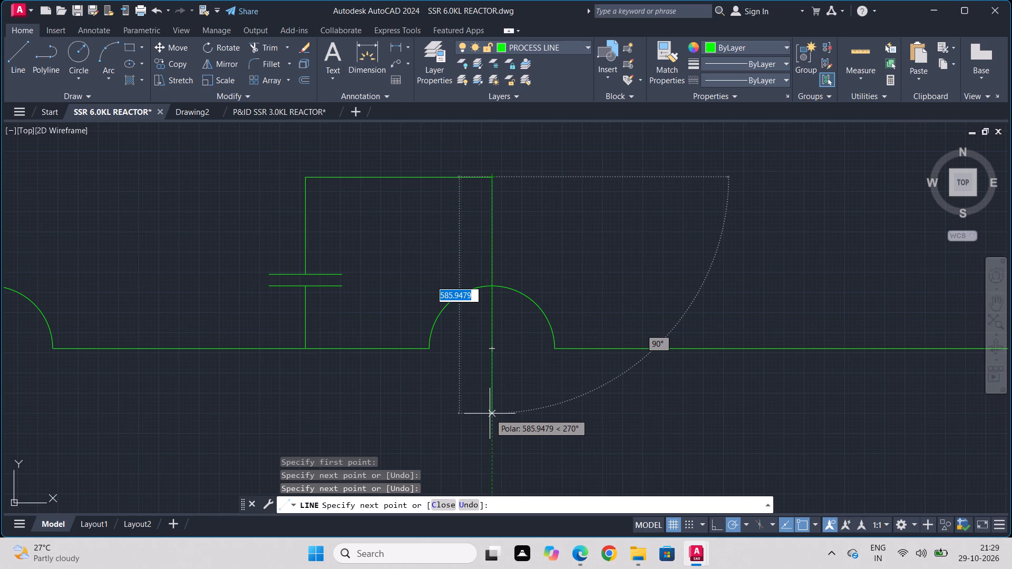
middle_drag(490, 414, 490, 294)
scroll(490, 414, down, 1)
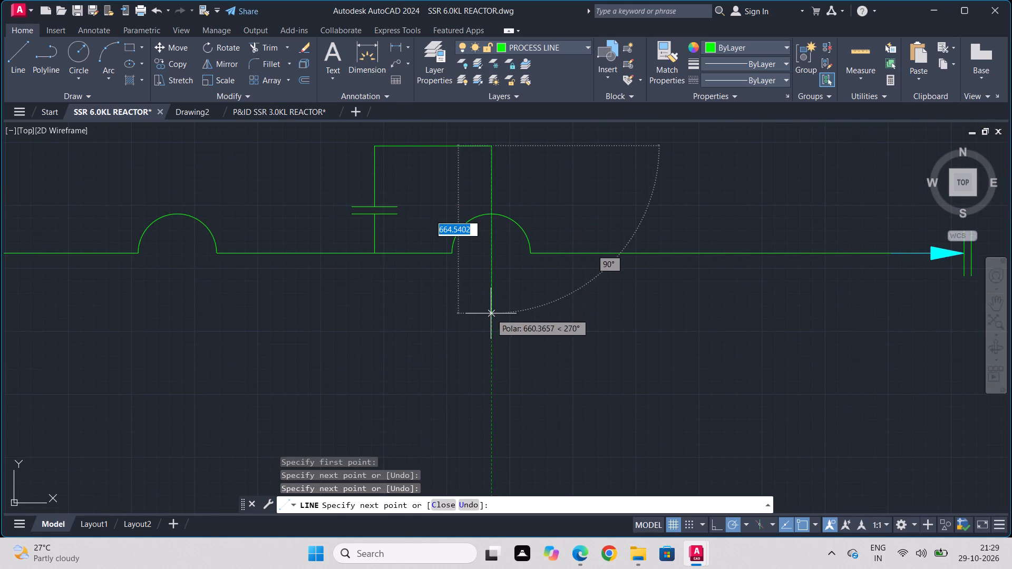
click(491, 313)
key(Escape)
Rotate the spare valve nearest the reactor 90° clockwise about its end plate so it stands vertically.
scroll(593, 312, down, 5)
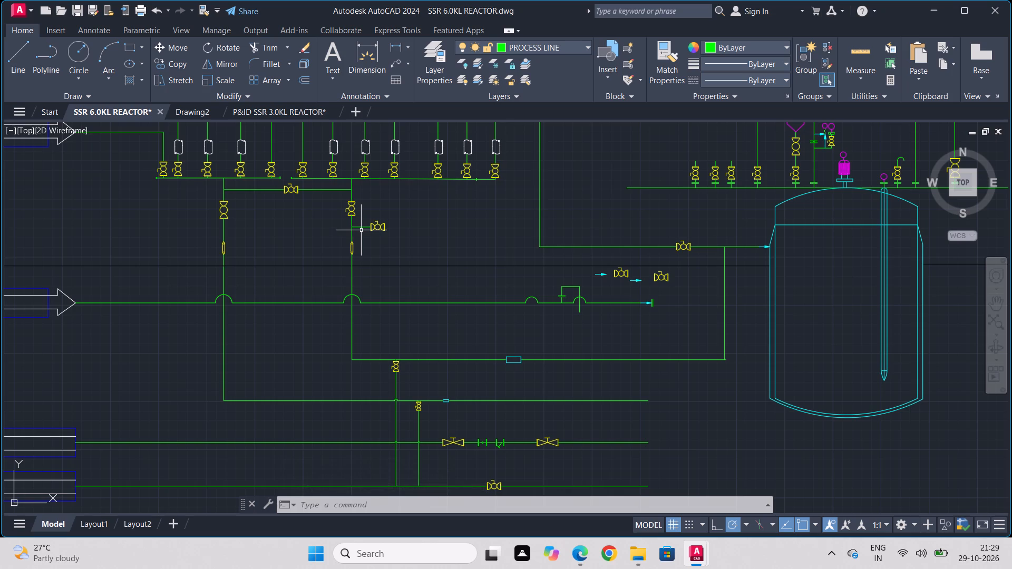
scroll(669, 289, up, 2)
scroll(676, 244, up, 2)
click(665, 247)
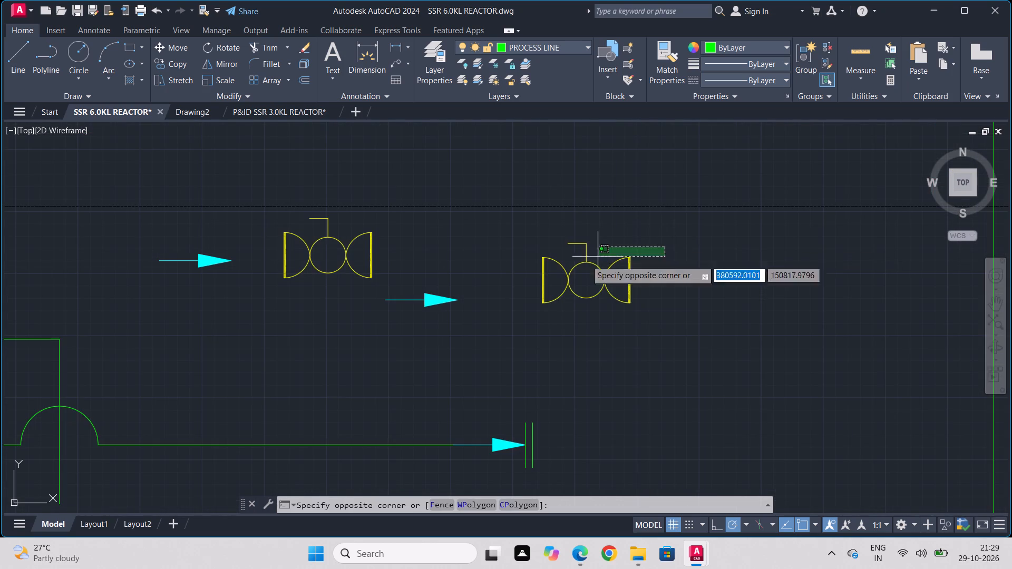
click(519, 311)
click(238, 44)
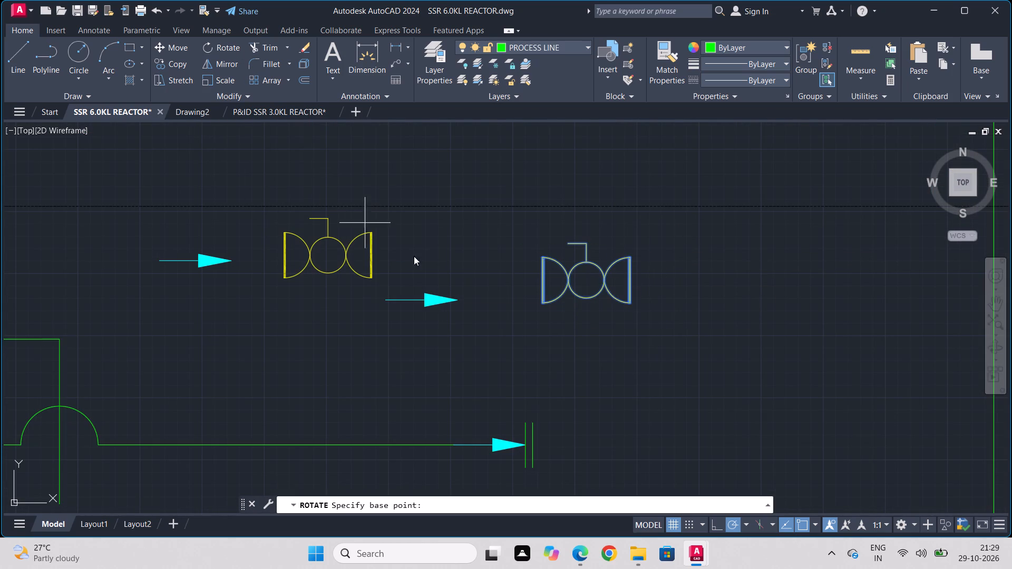
click(630, 277)
click(624, 355)
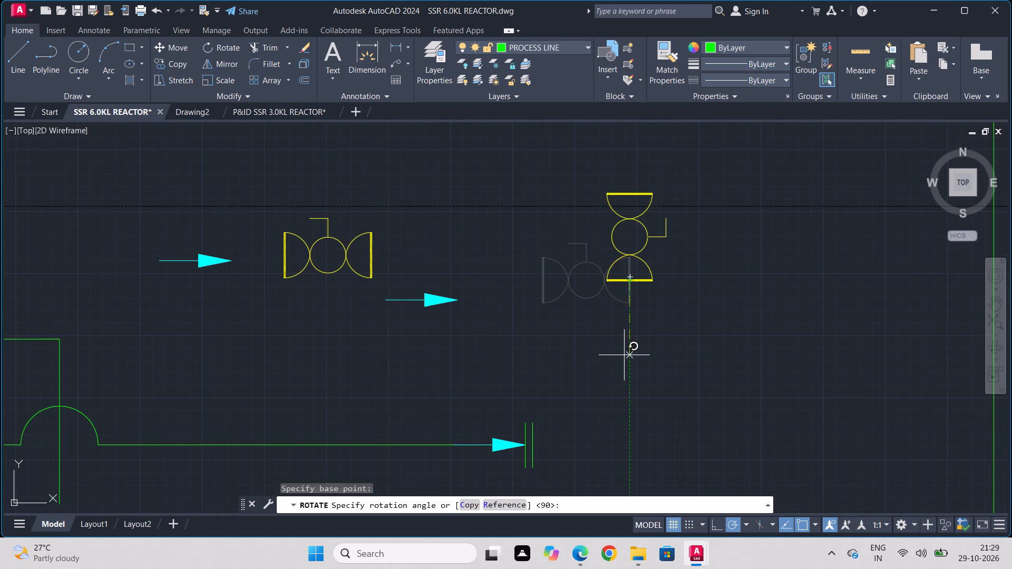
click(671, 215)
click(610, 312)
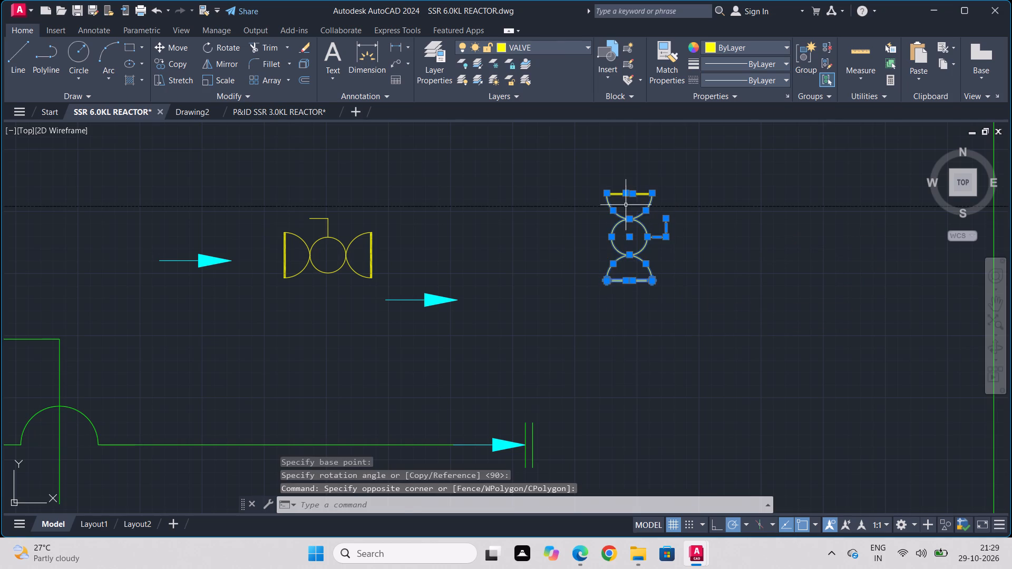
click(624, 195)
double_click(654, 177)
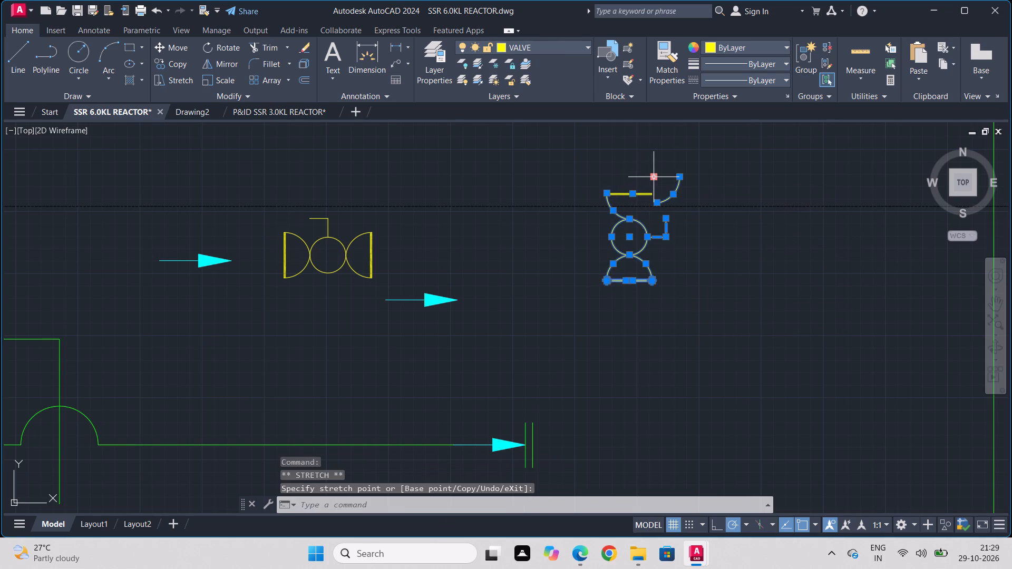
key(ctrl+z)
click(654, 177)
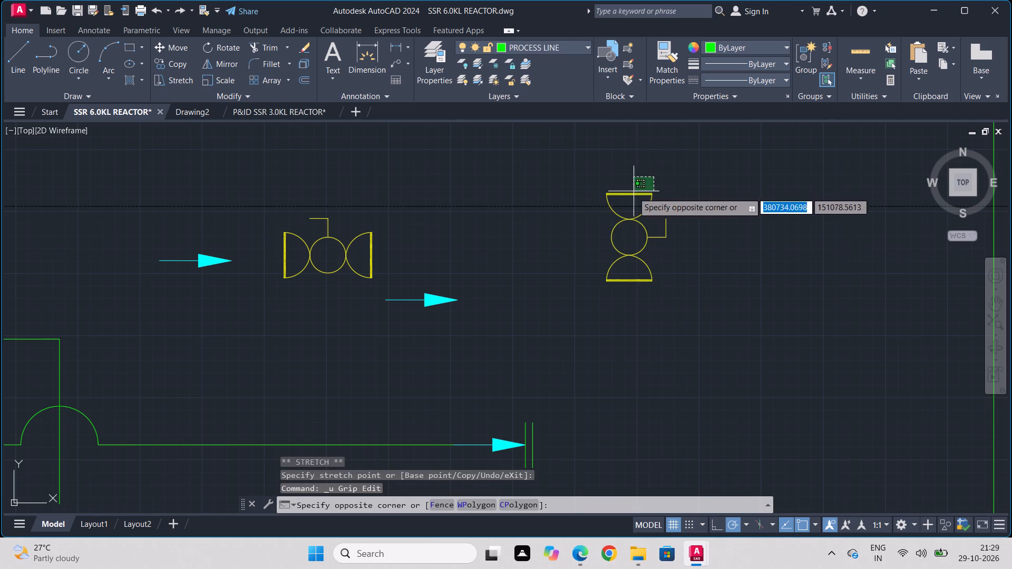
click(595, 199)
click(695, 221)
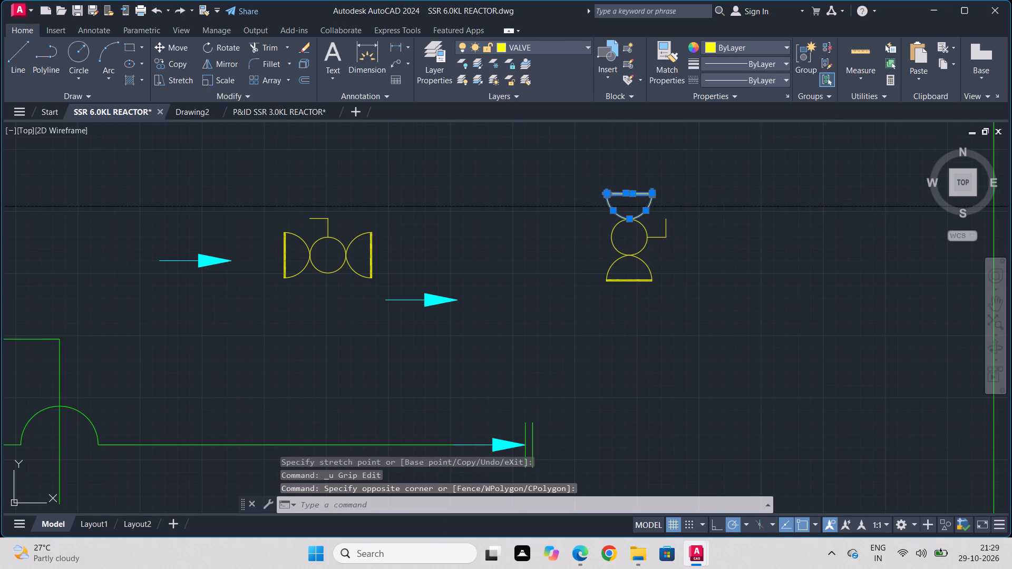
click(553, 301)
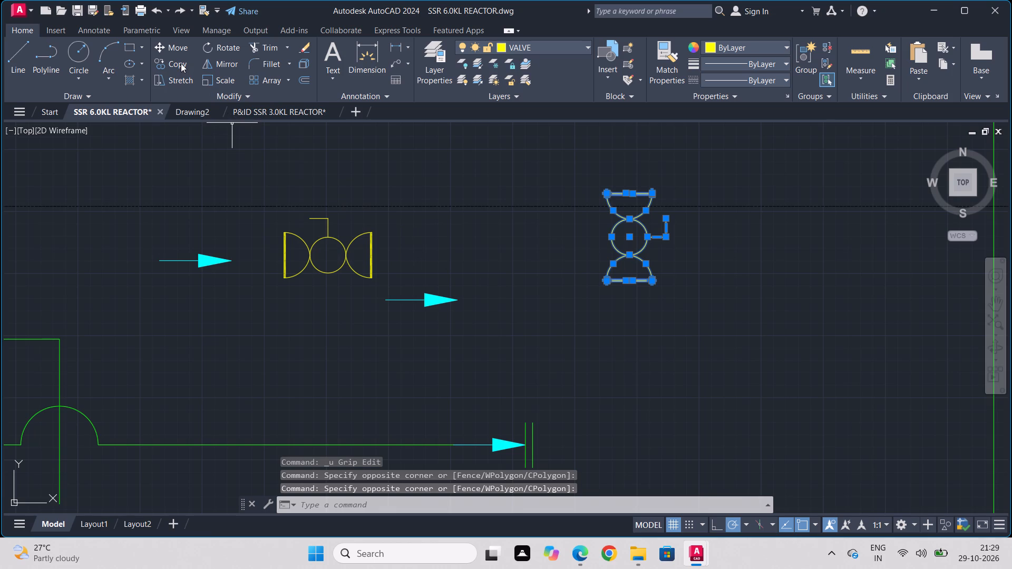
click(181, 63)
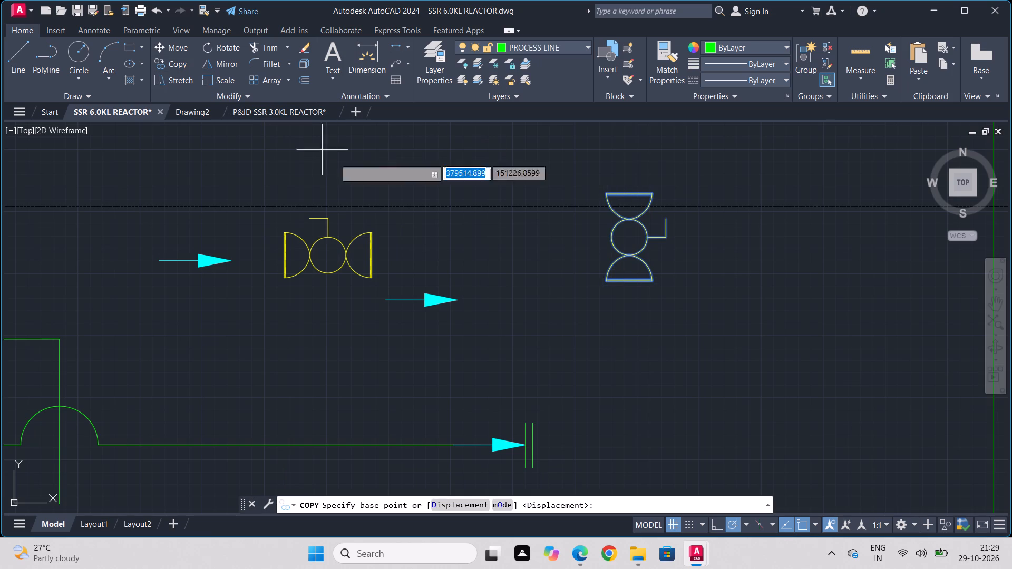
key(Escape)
Move the vertical spare valve by its lower end plate's midpoint down and left, closer to the flanged end of the horizontal line.
click(655, 179)
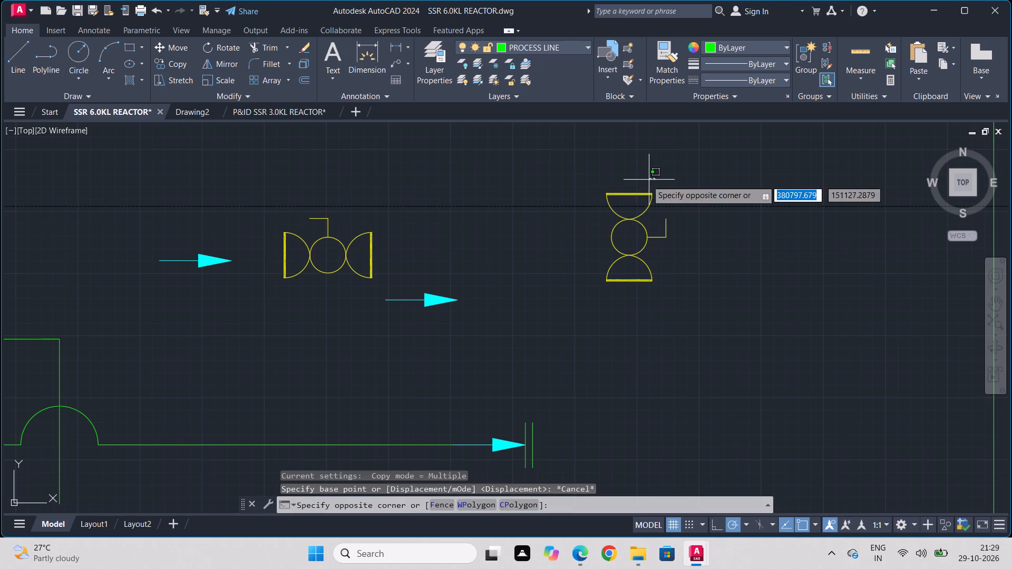
click(603, 204)
drag(693, 238, 676, 247)
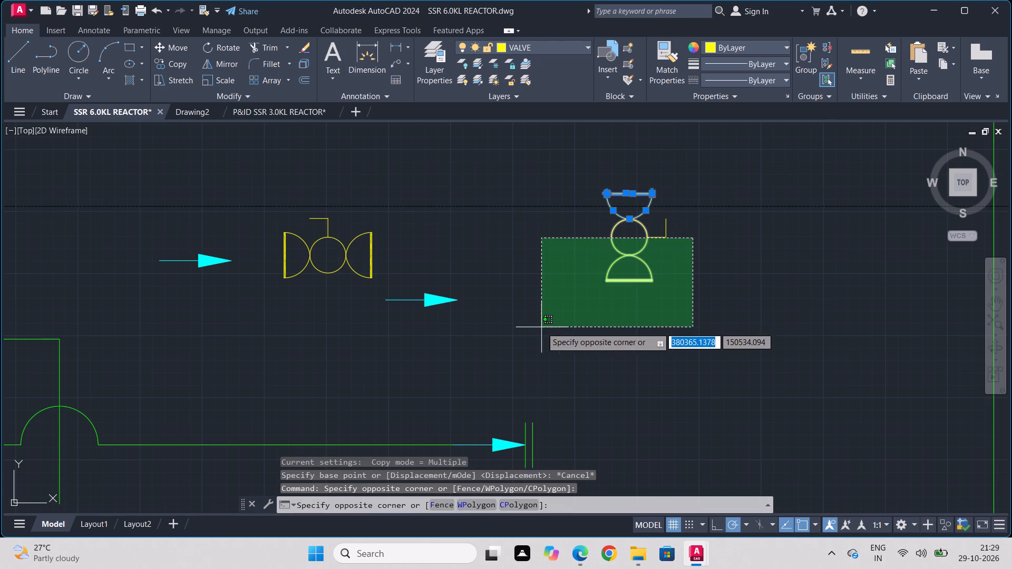
click(541, 327)
click(698, 216)
click(600, 280)
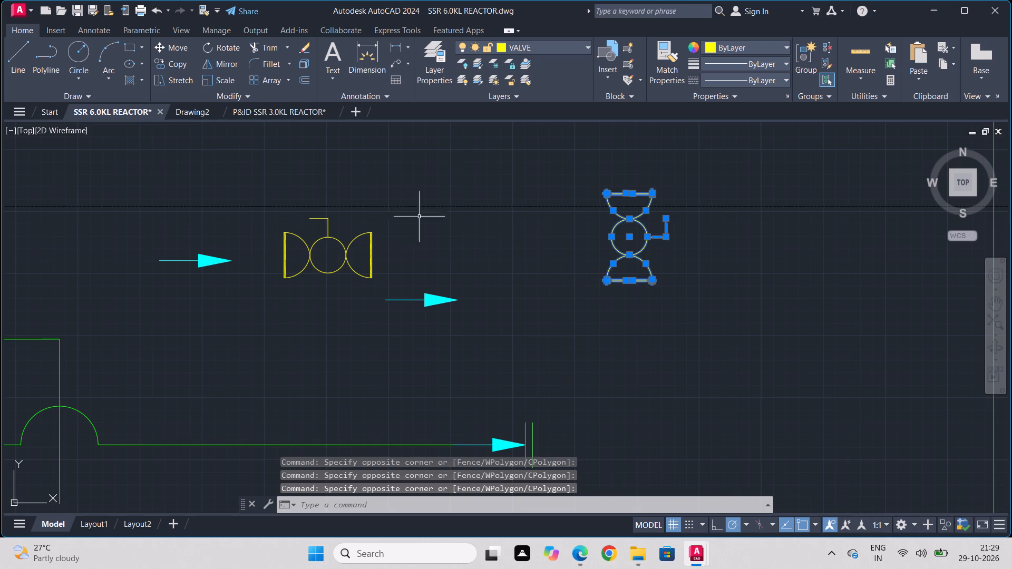
click(166, 46)
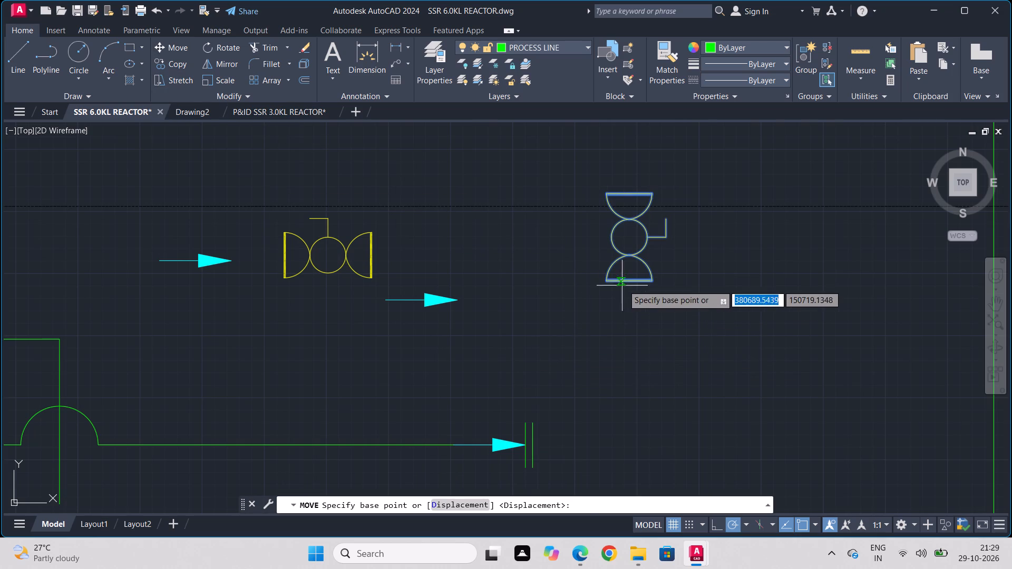
click(629, 280)
click(591, 354)
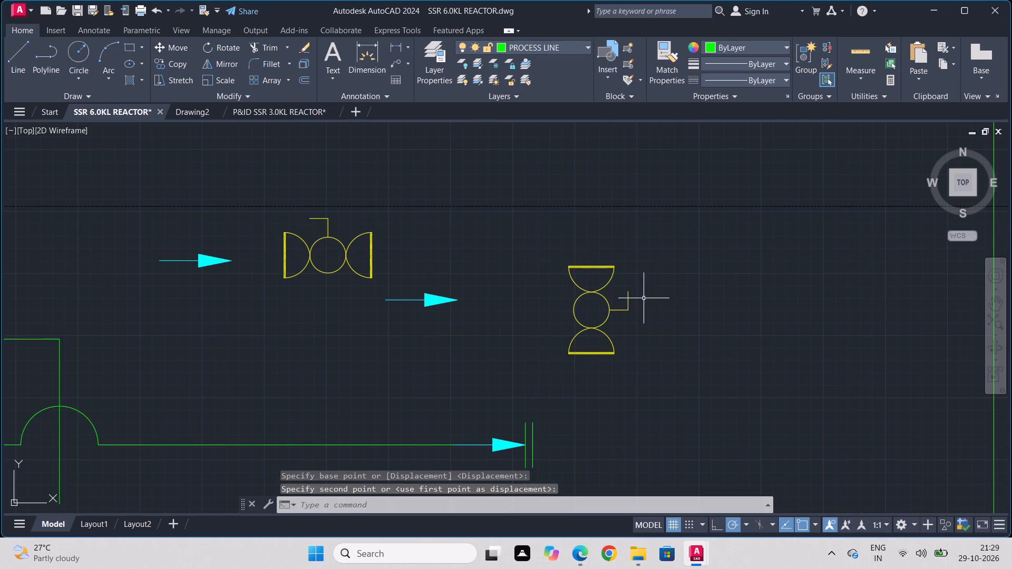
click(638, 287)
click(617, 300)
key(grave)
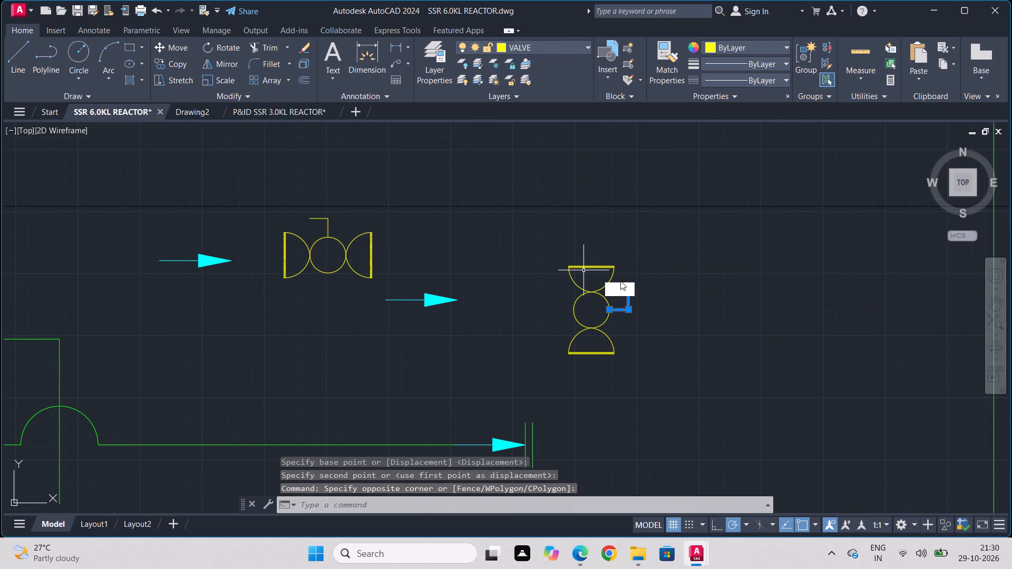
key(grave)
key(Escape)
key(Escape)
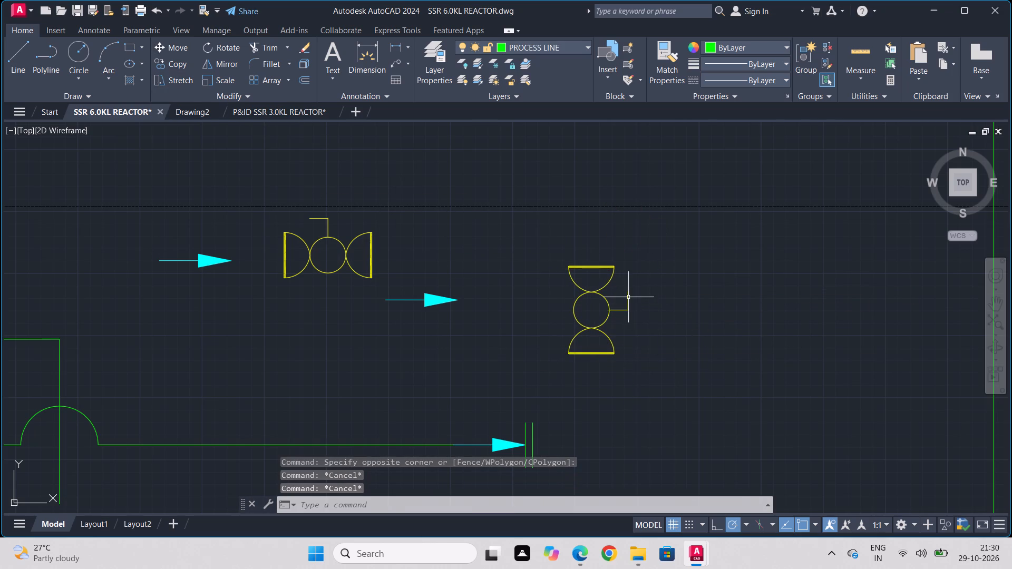
Mirror the vertical valve's handle about the horizontal axis through the valve's centre so it points down, erasing the original.
click(628, 297)
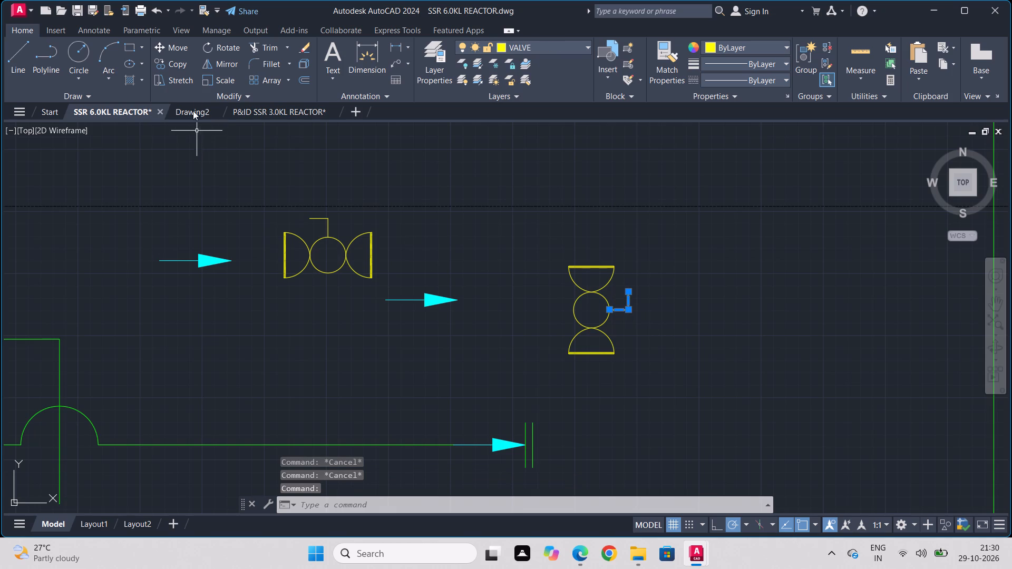
click(204, 65)
click(612, 311)
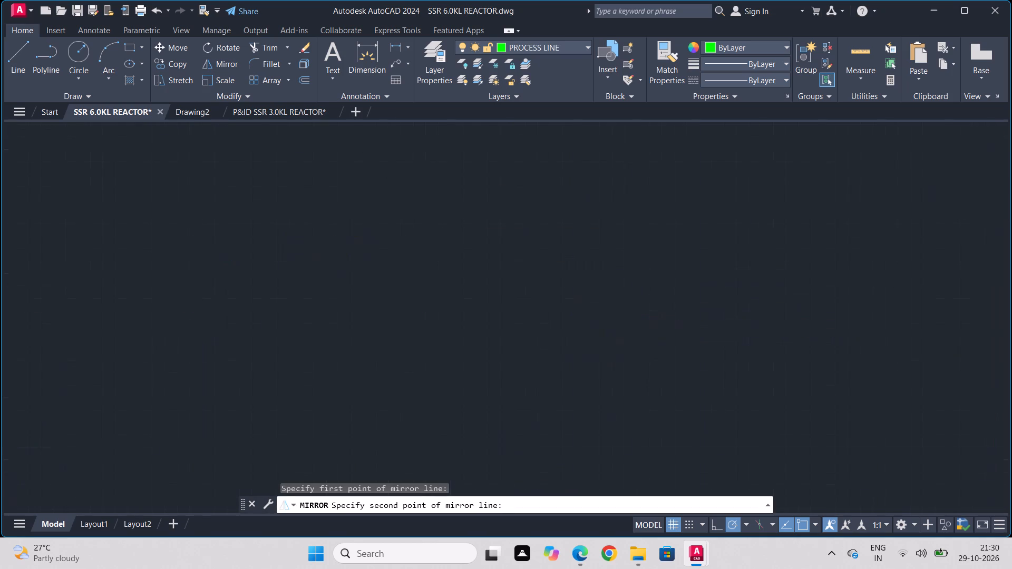
click(462, 310)
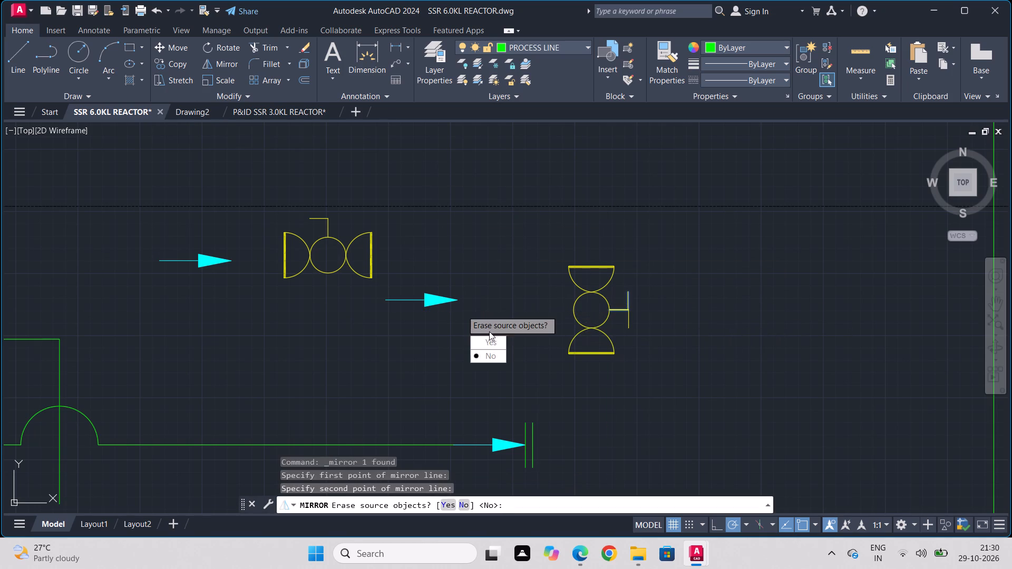
drag(489, 337, 462, 310)
Copy the vertical valve by its upper end plate onto the lower end of the line passing through the second jump-over arc.
click(663, 244)
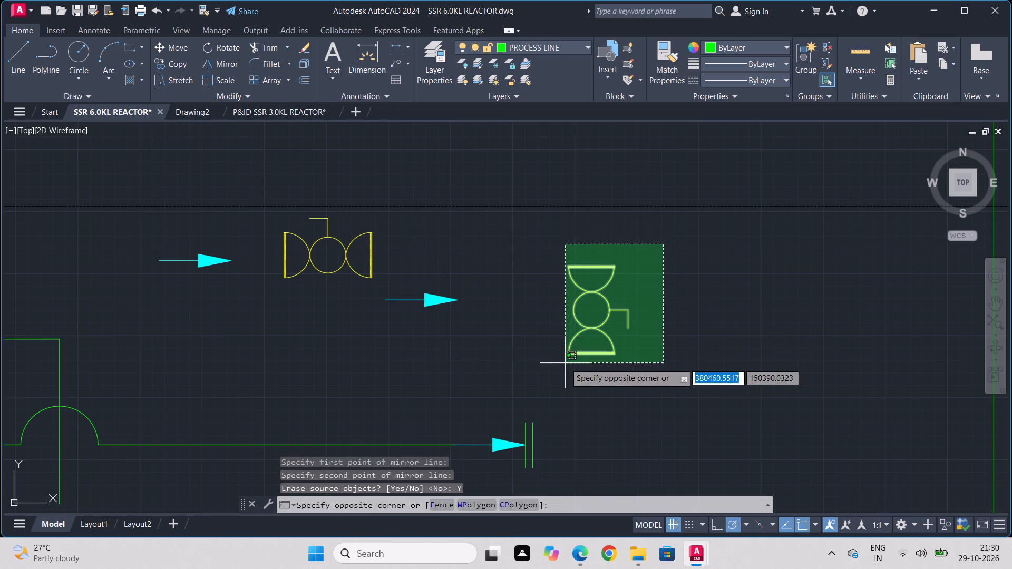
click(565, 363)
click(171, 70)
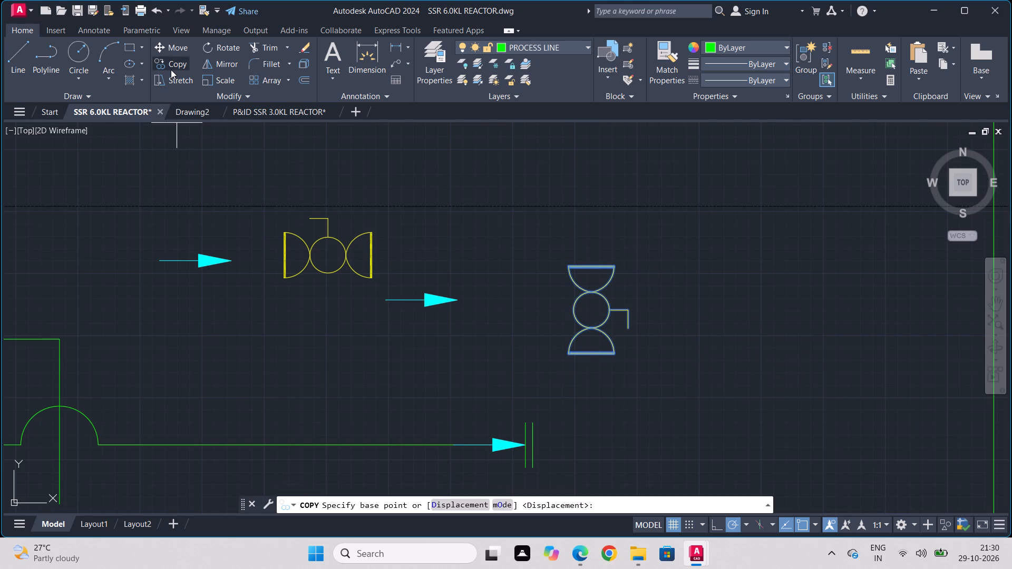
click(592, 268)
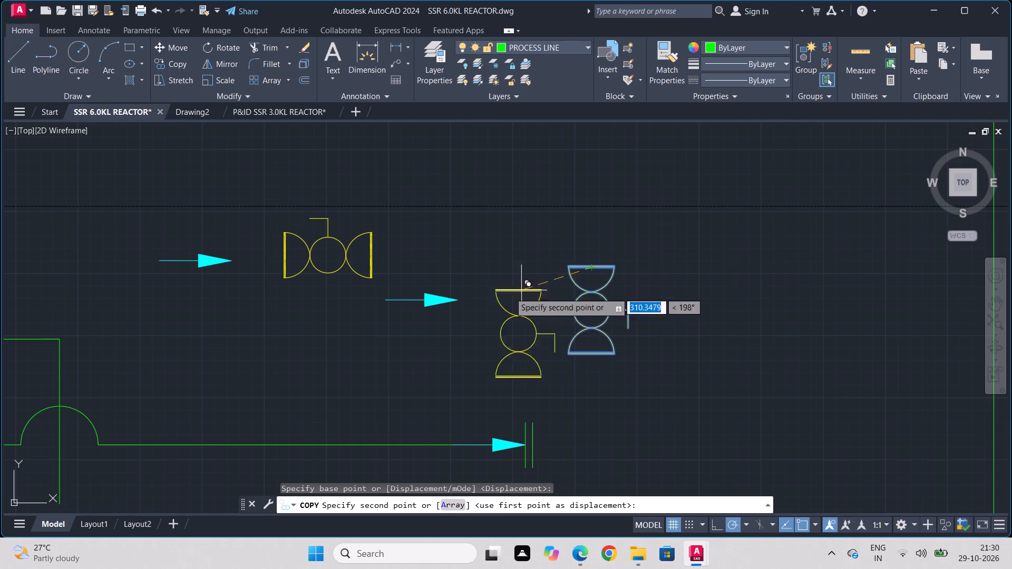
scroll(268, 332, down, 1)
middle_drag(268, 332, 432, 231)
scroll(432, 231, down, 1)
scroll(337, 328, up, 3)
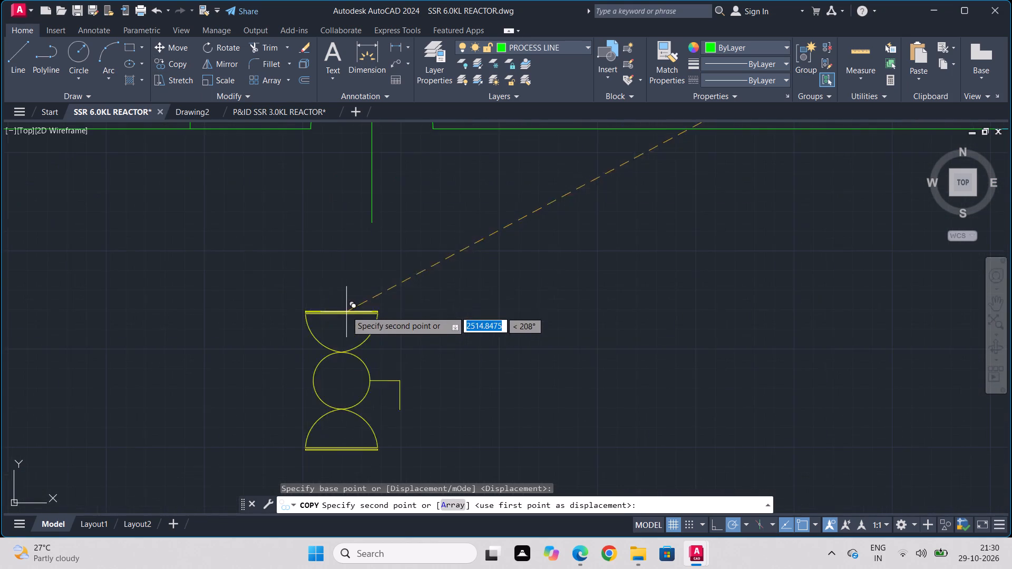
click(369, 222)
key(Escape)
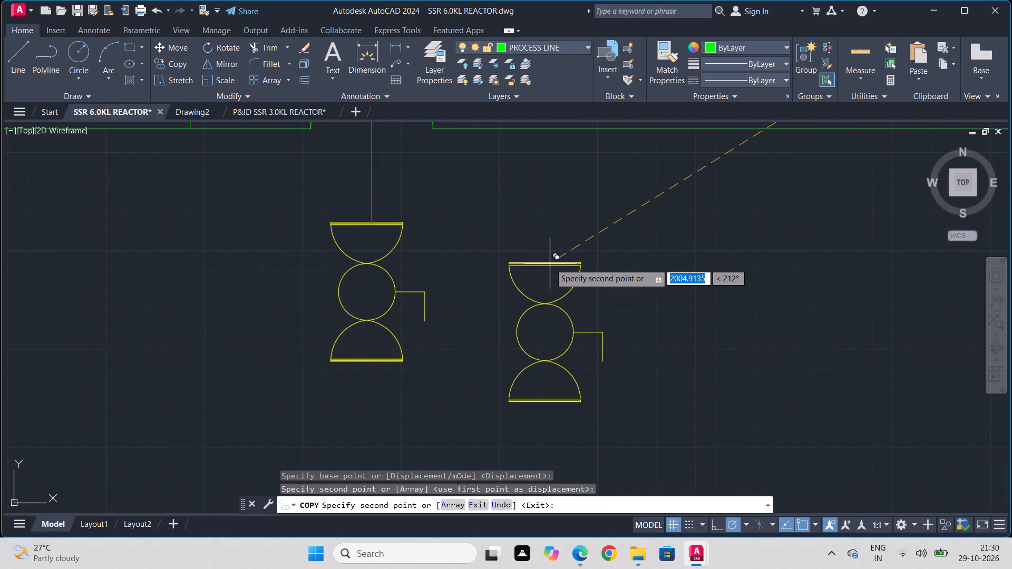
Scale the copied valve by about 0.66 about the lower end of the line it hangs from.
click(466, 214)
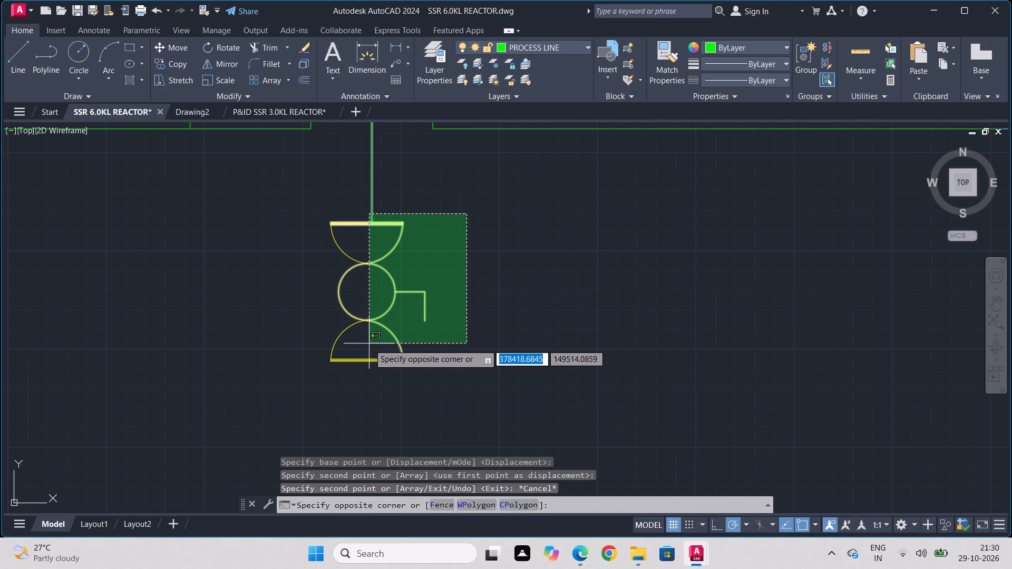
click(379, 357)
click(340, 203)
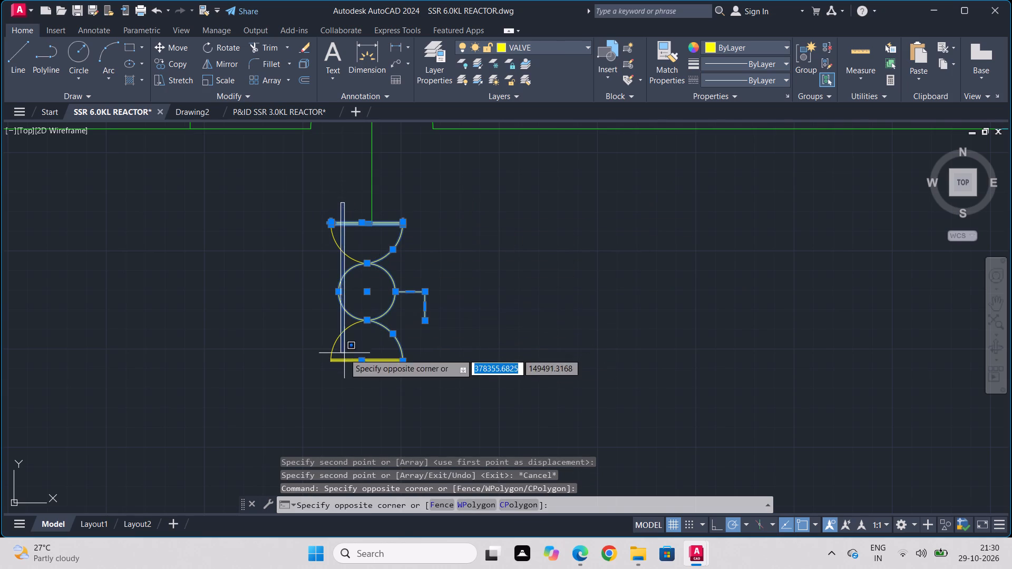
click(334, 374)
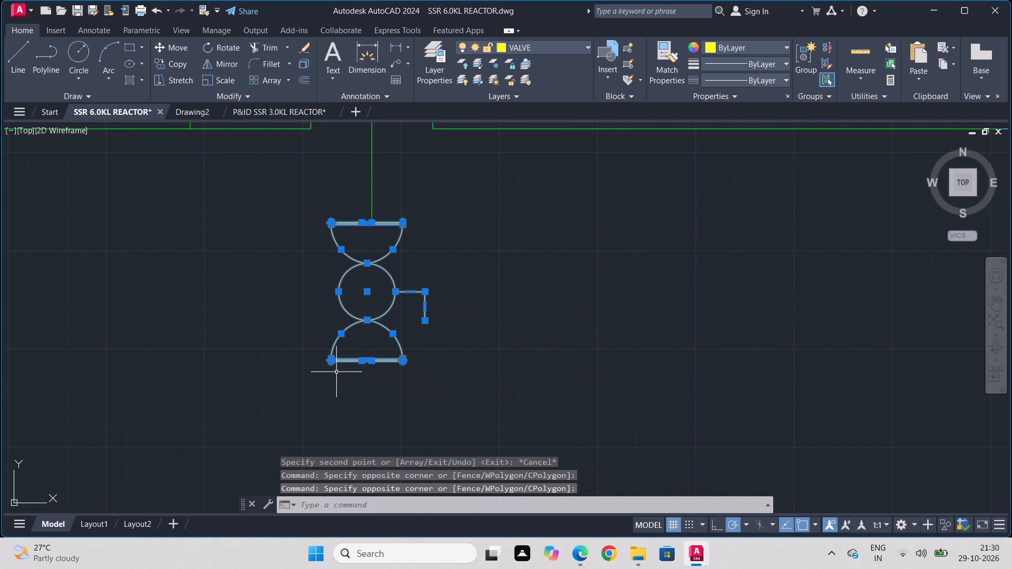
click(207, 80)
click(372, 221)
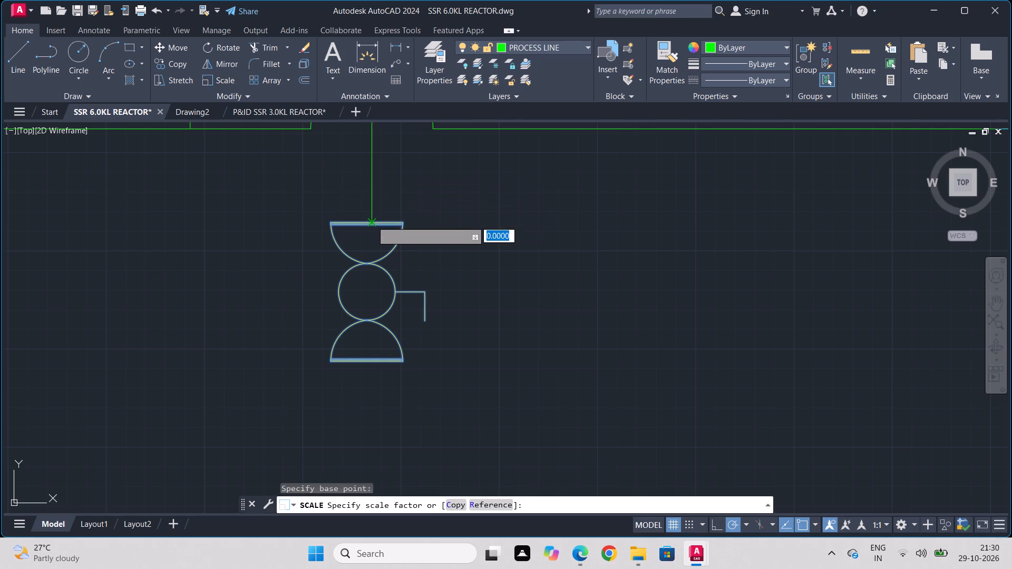
click(374, 176)
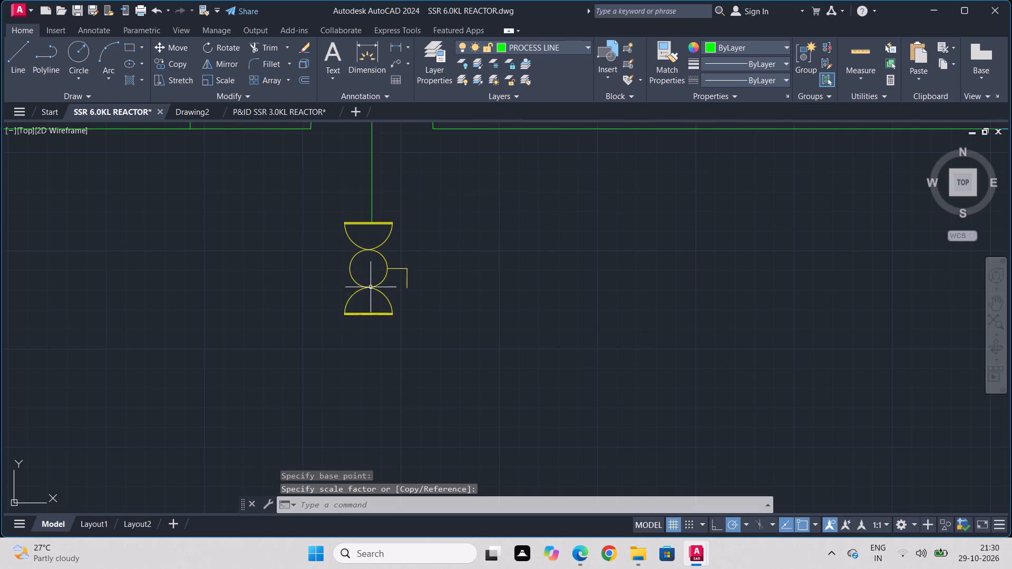
Draw a vertical line about 121 long downward from the middle of the scaled valve's lower end plate.
key(l)
key(Return)
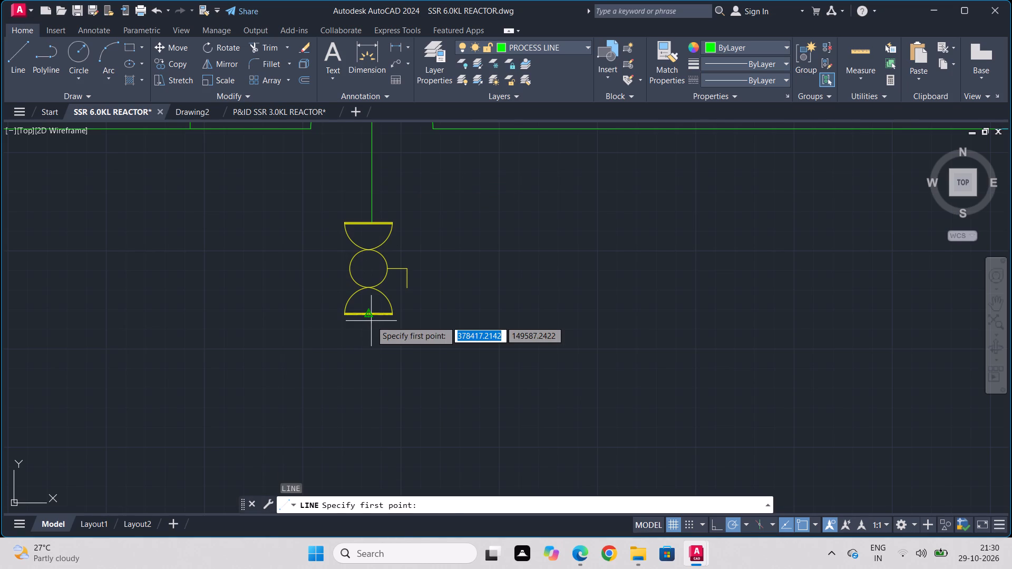
click(371, 316)
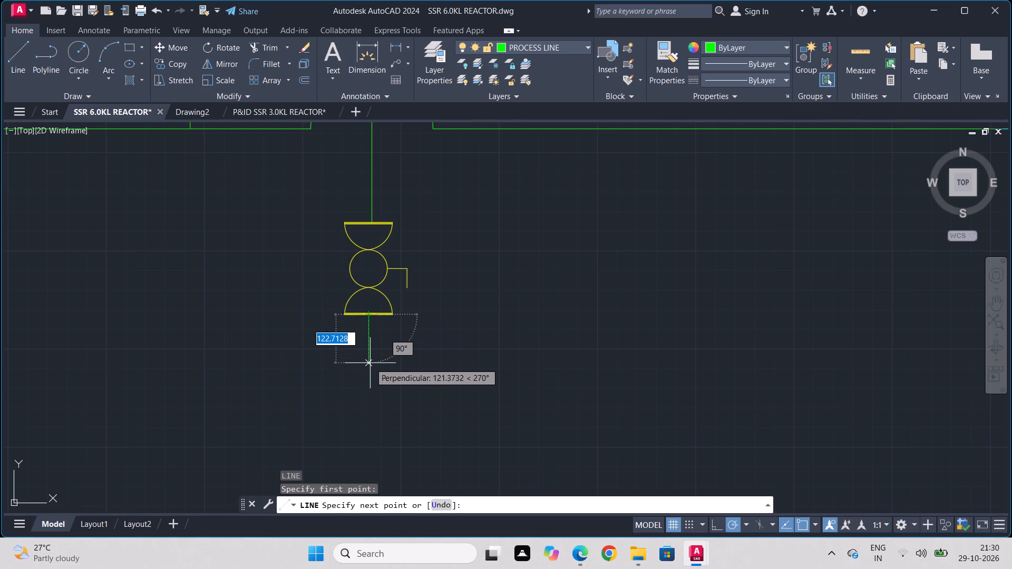
click(370, 363)
key(Escape)
Make VALVE the current layer.
scroll(429, 311, down, 2)
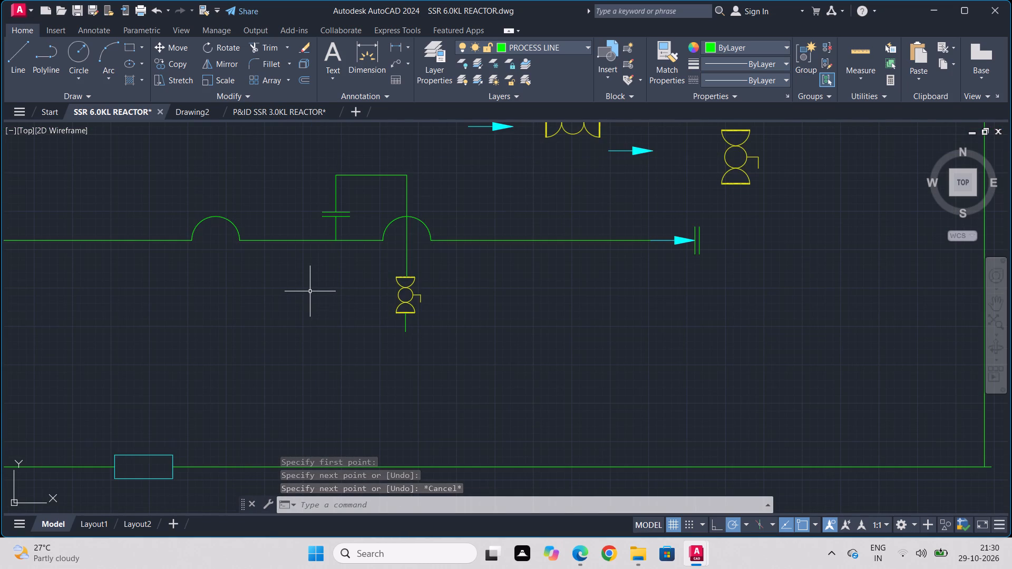
click(435, 42)
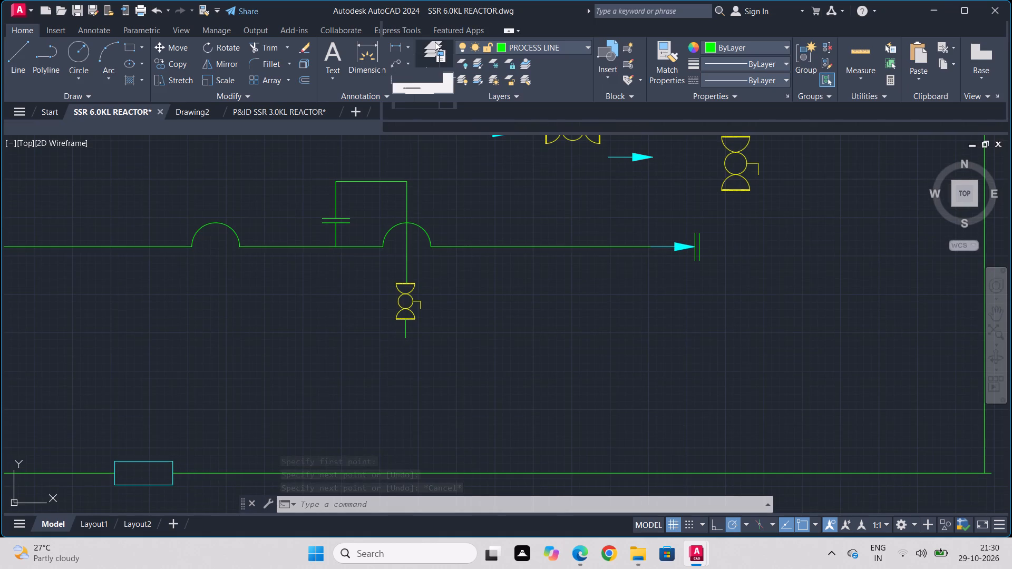
scroll(473, 93, down, 1)
scroll(537, 105, down, 1)
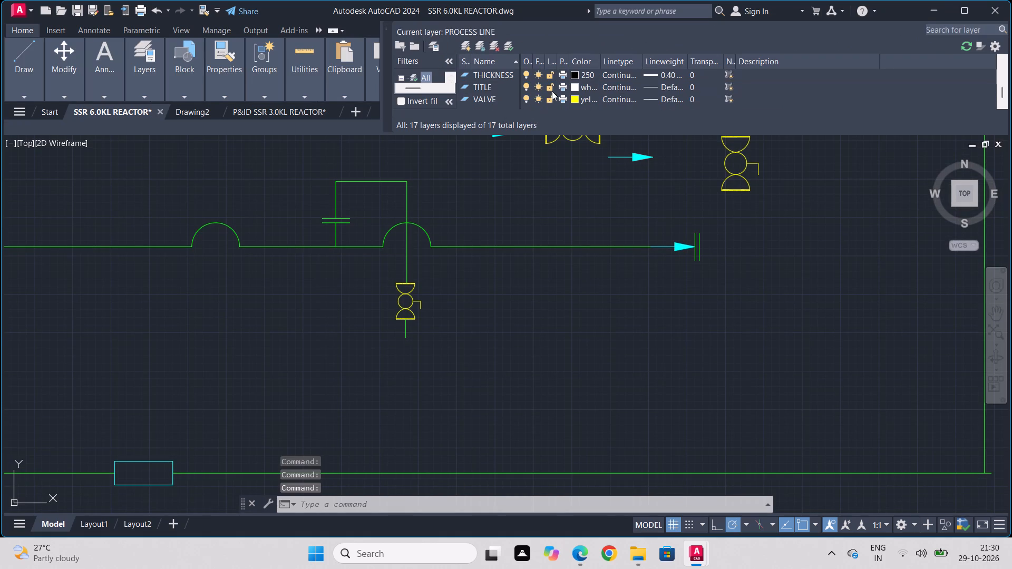
double_click(466, 103)
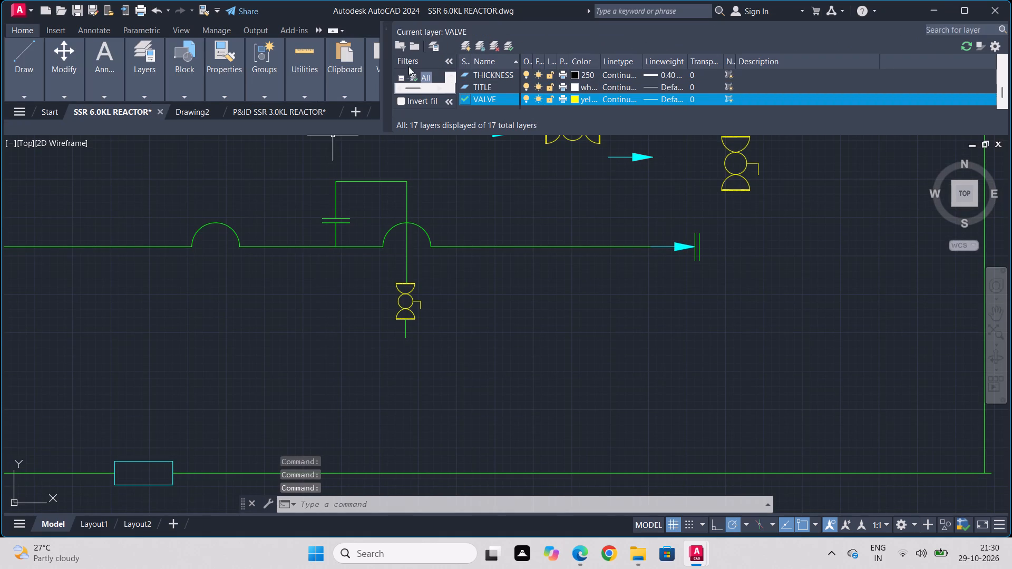
click(390, 27)
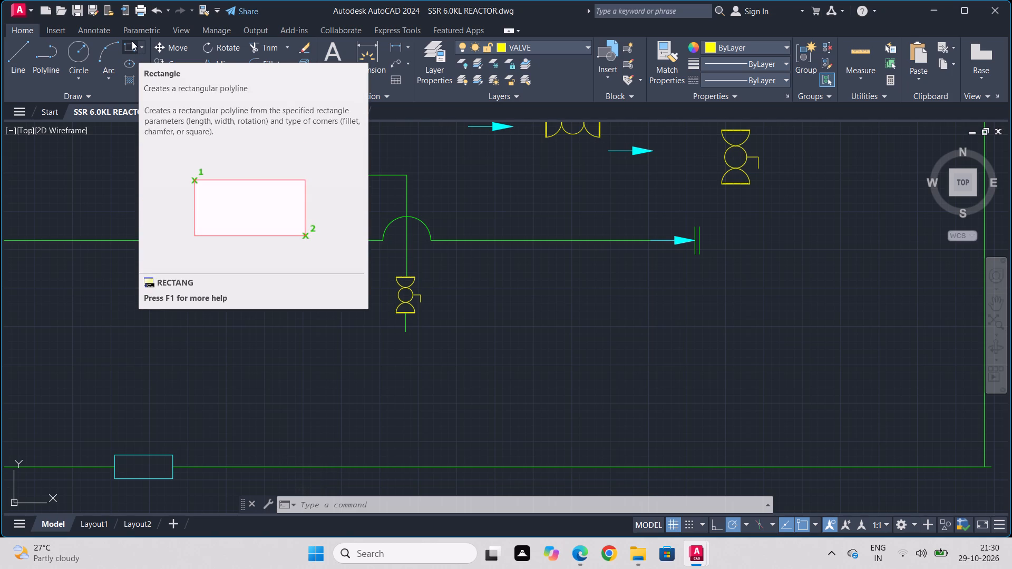
Draw a rectangle with its upper-left corner on the lower end of the line below the scaled valve.
click(132, 41)
scroll(416, 351, up, 2)
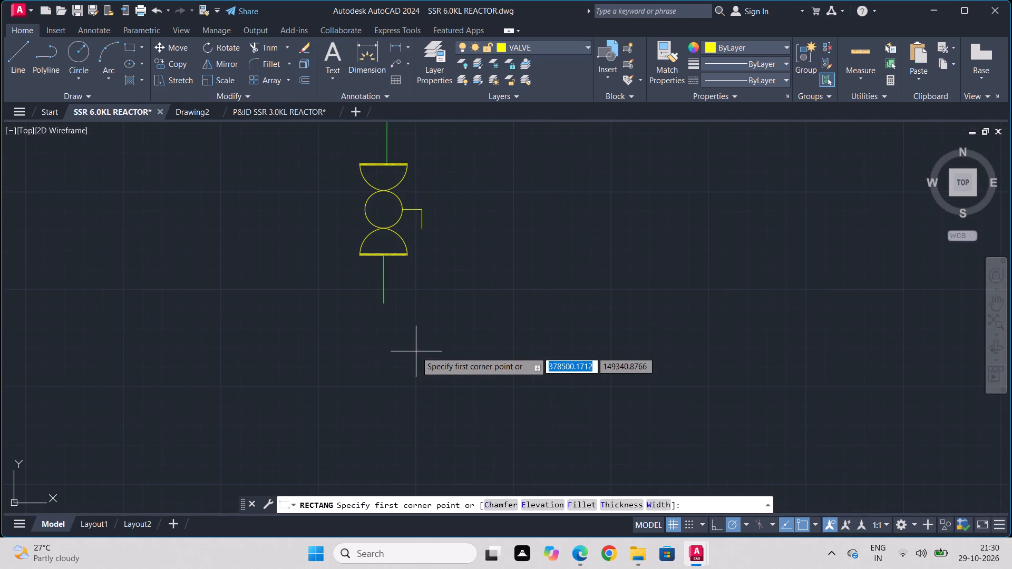
click(385, 310)
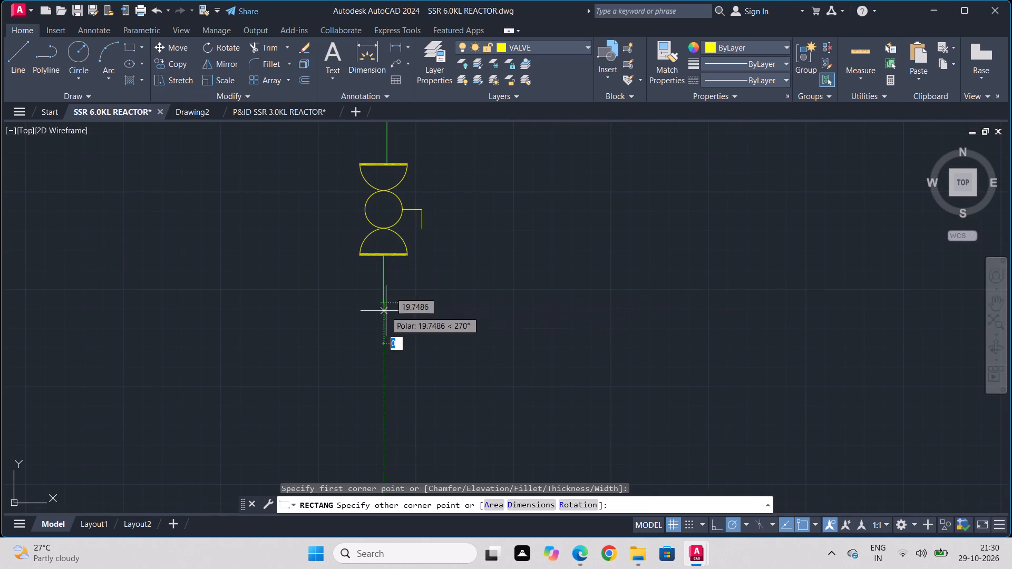
click(435, 339)
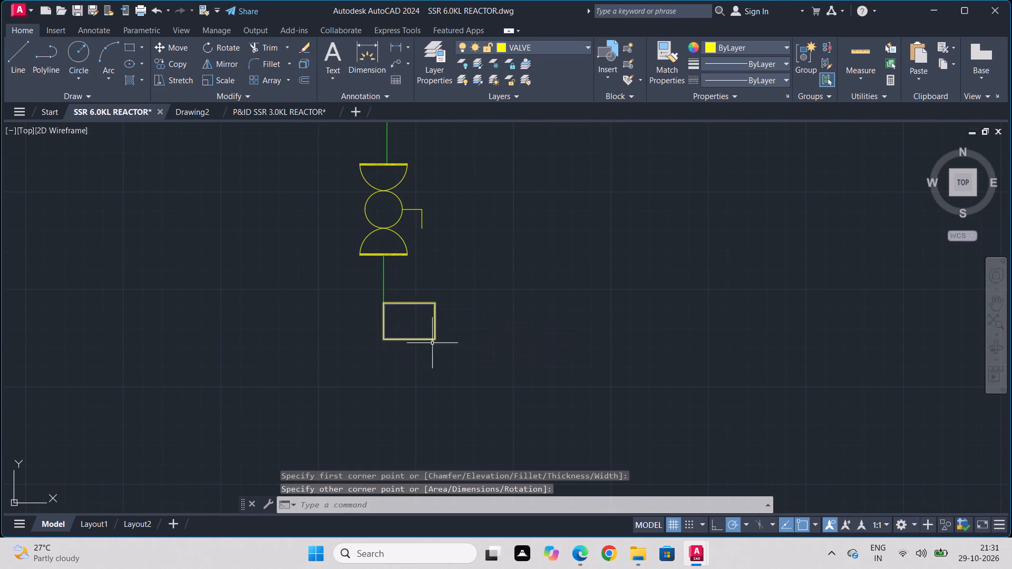
Break a short gap in the rectangle's left side, below its midpoint.
scroll(395, 339, up, 3)
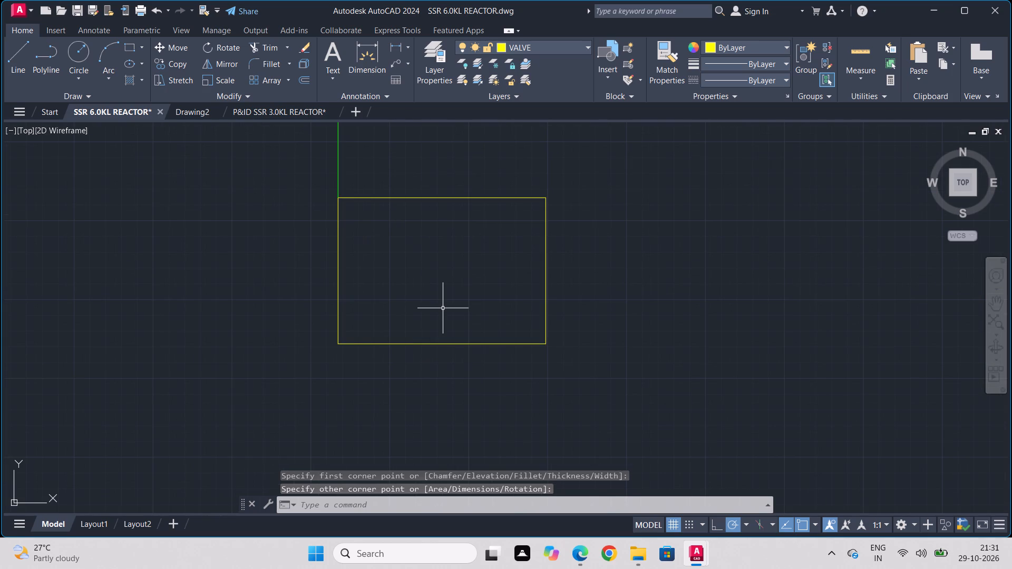
text(br)
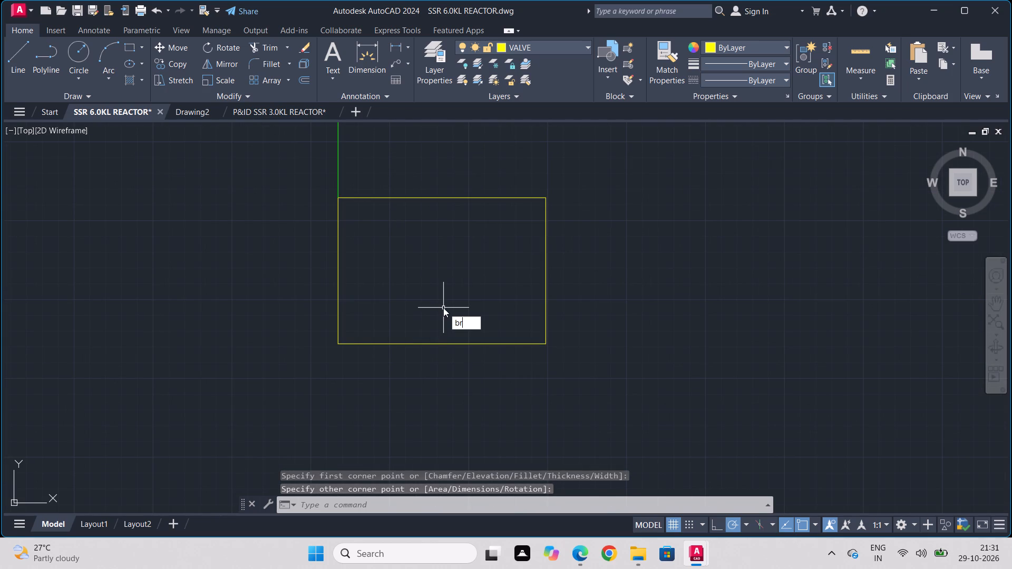
key(Return)
click(443, 308)
drag(443, 308, 441, 309)
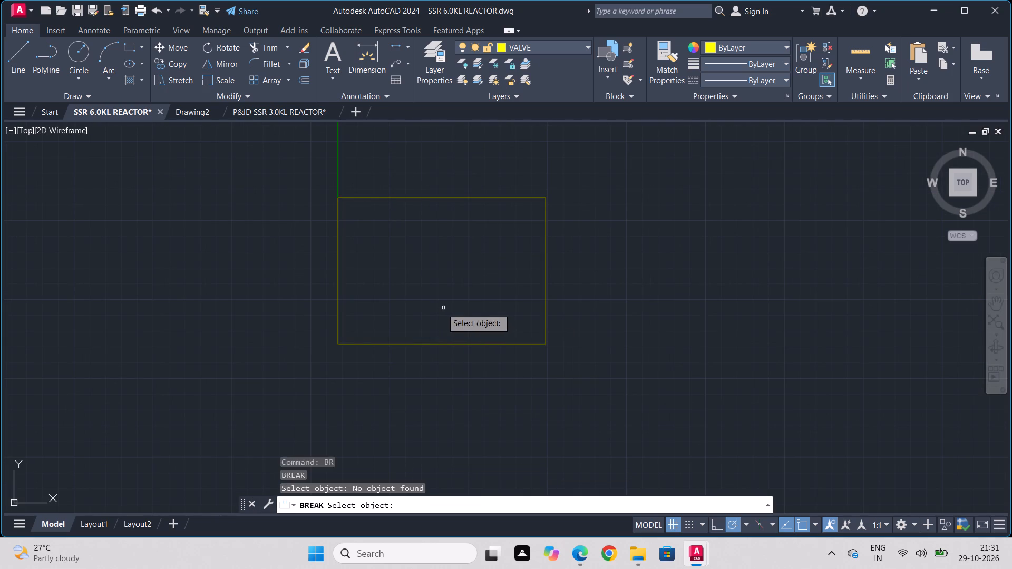
drag(441, 309, 373, 361)
drag(319, 337, 373, 322)
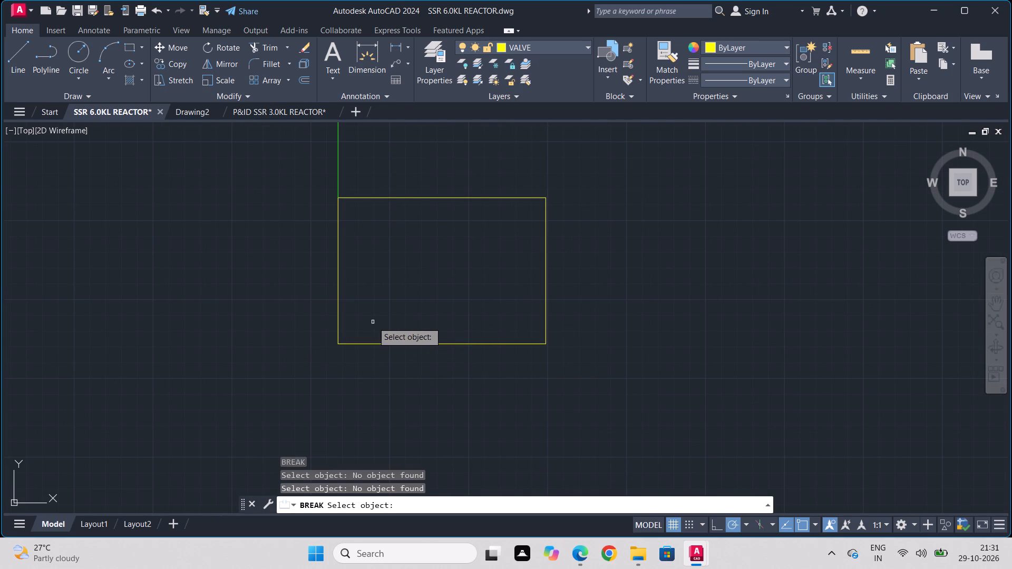
drag(373, 322, 329, 349)
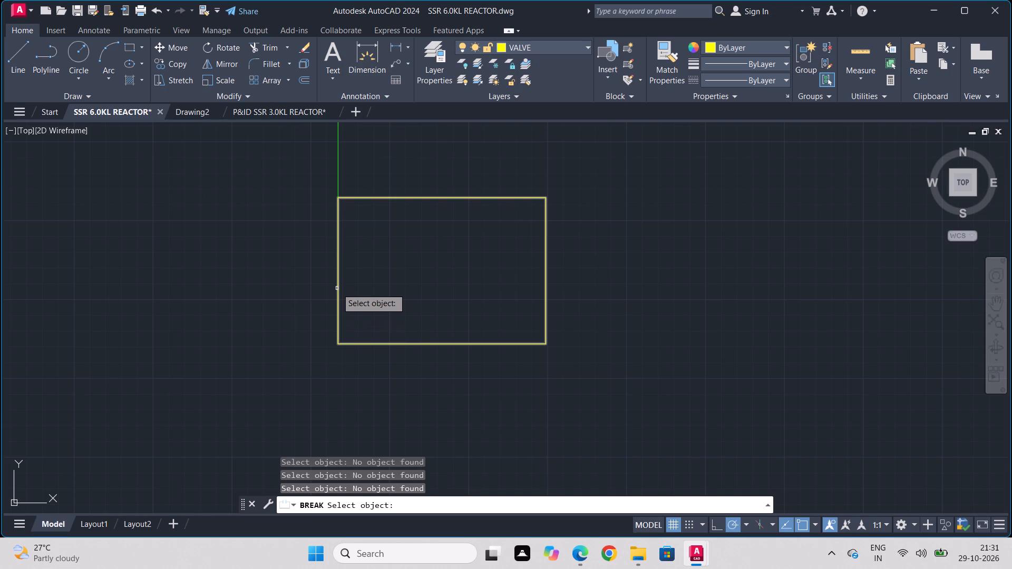
drag(337, 288, 344, 313)
click(344, 313)
key(Escape)
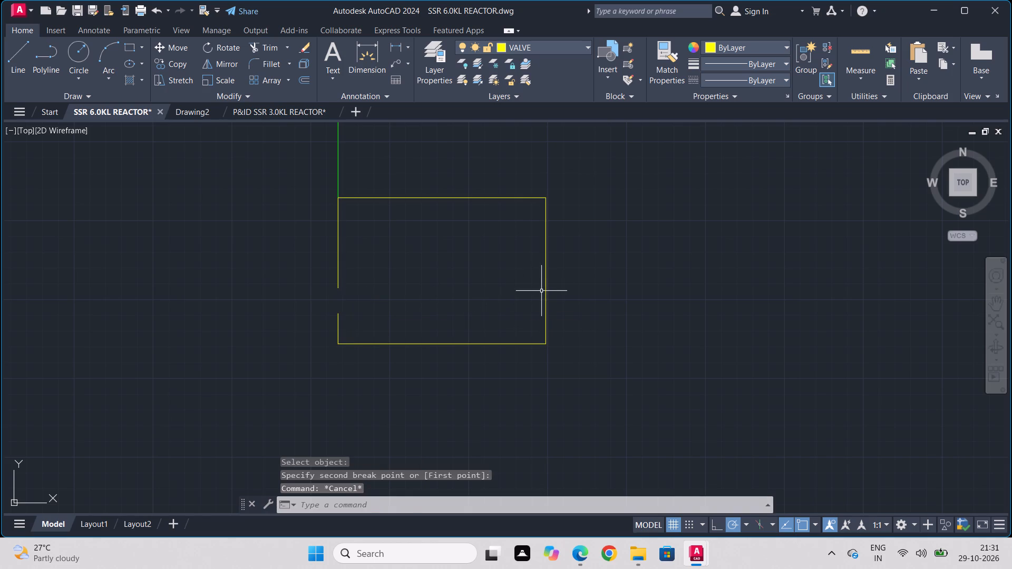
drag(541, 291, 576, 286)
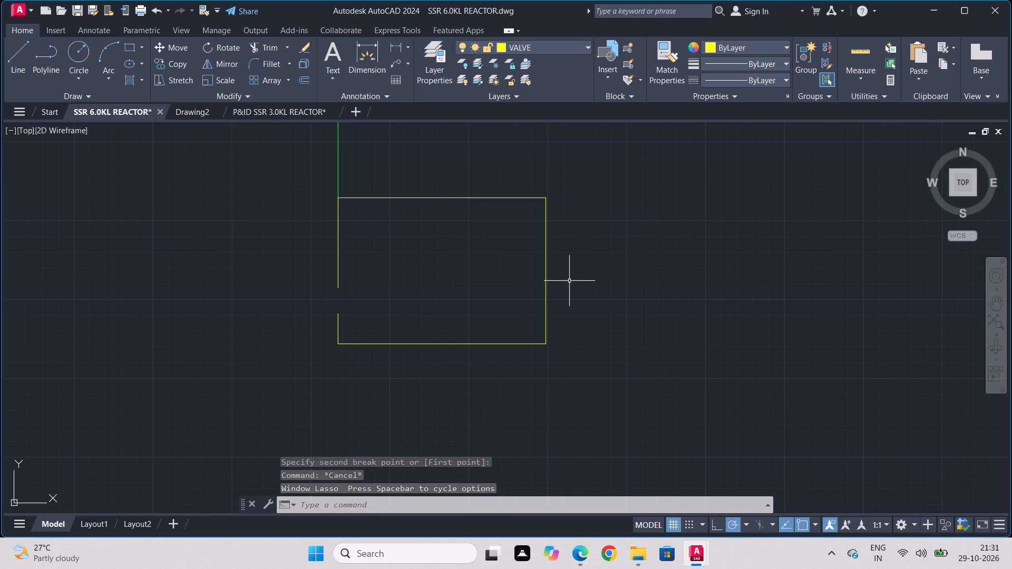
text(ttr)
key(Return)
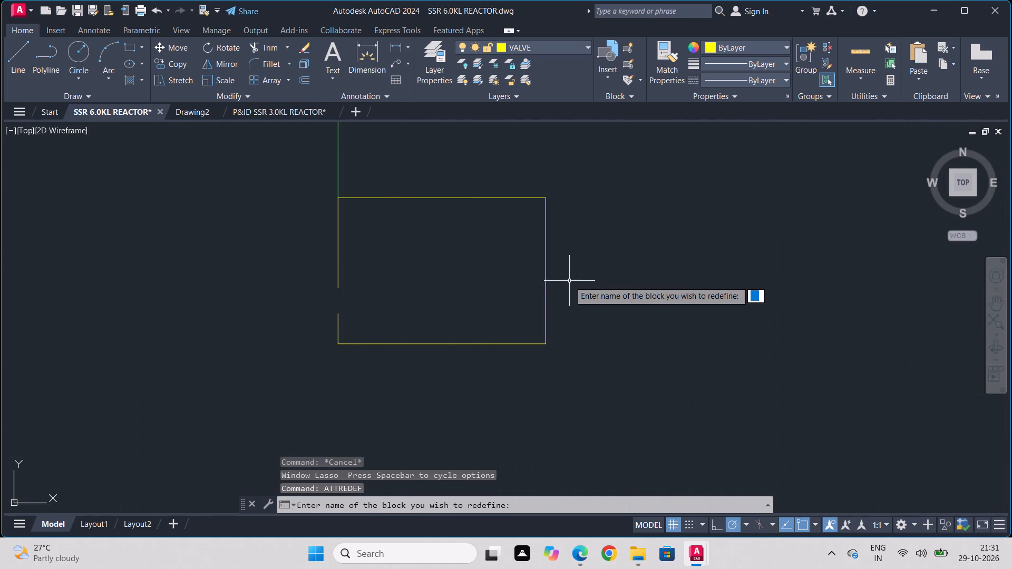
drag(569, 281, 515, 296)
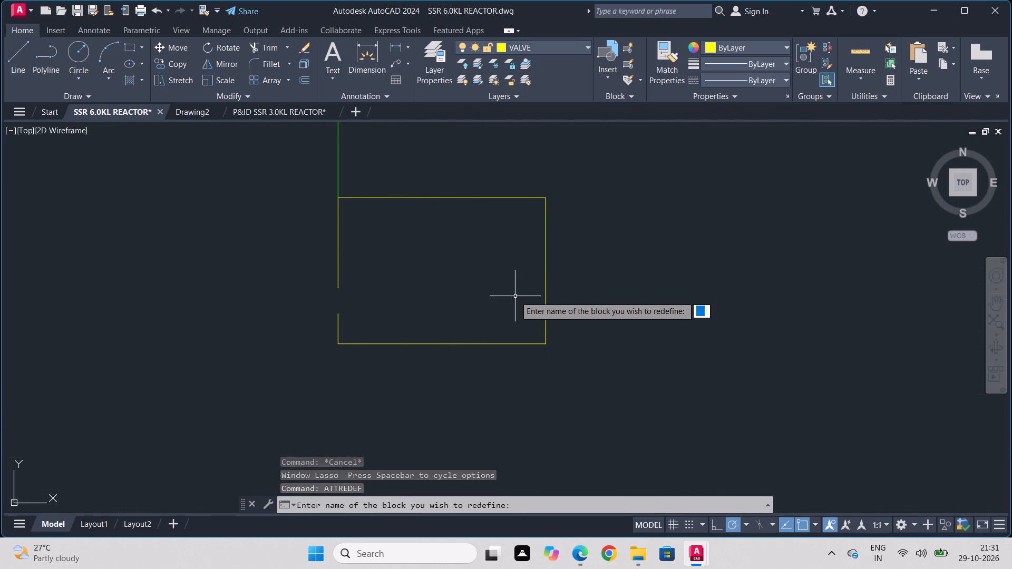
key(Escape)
Trim away the right side of the rectangle.
text(tr)
key(Return)
drag(528, 290, 562, 278)
key(Escape)
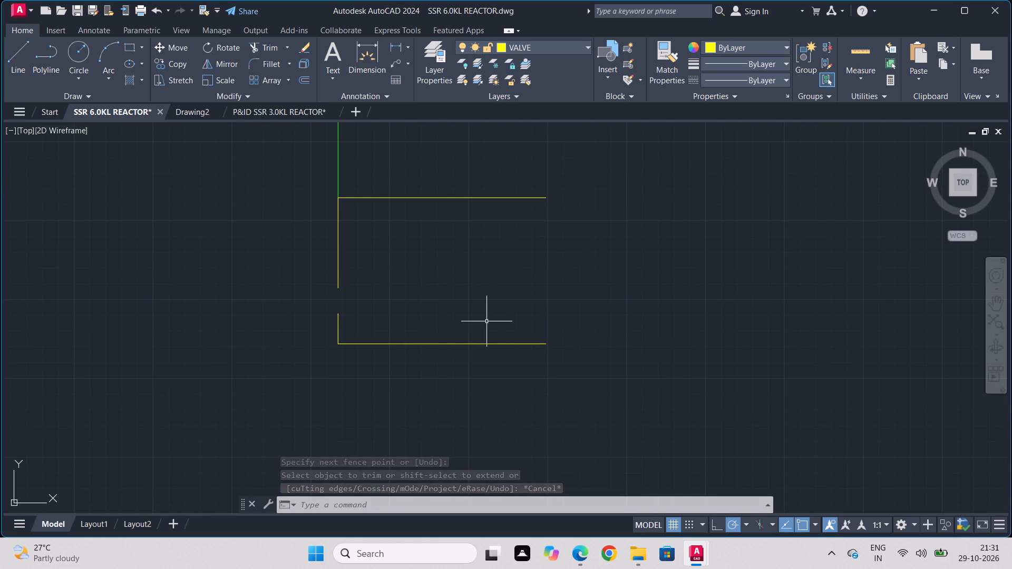
Erase the rectangle's bottom edge together with the short left stub below the gap.
drag(486, 321, 543, 353)
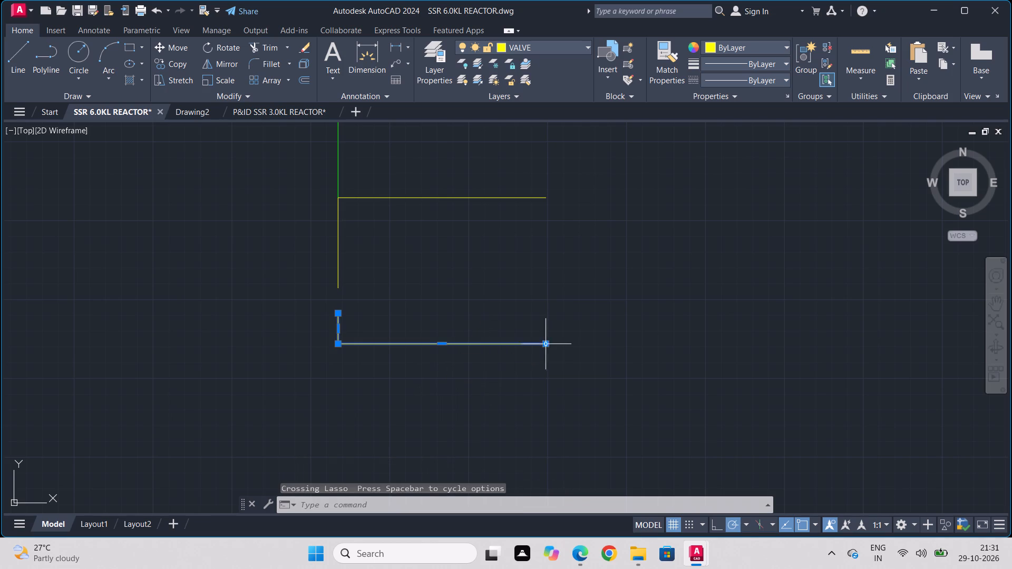
key(Delete)
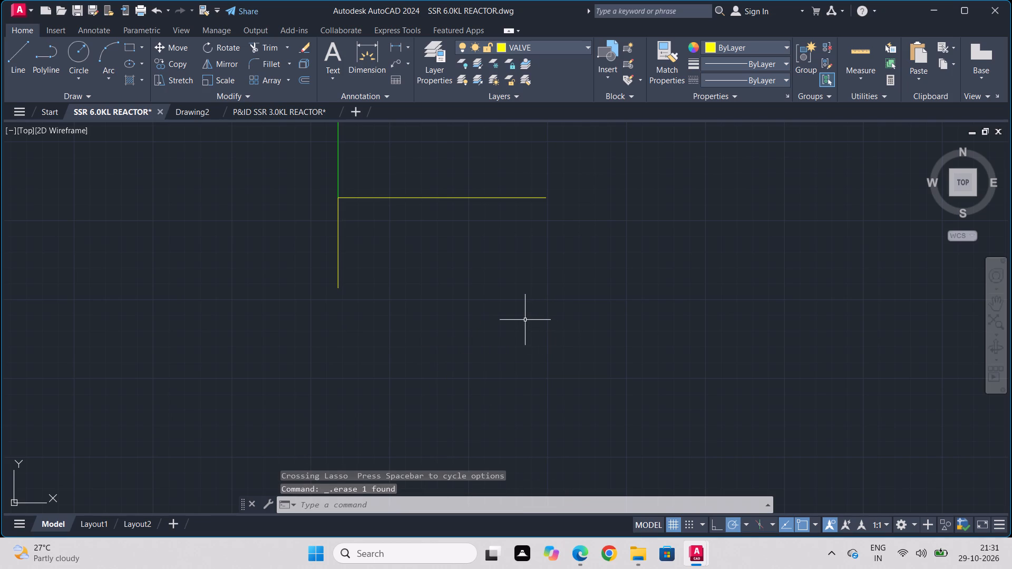
key(Escape)
Draw a vertical line downward from the right end of the remaining top edge.
key(l)
key(Return)
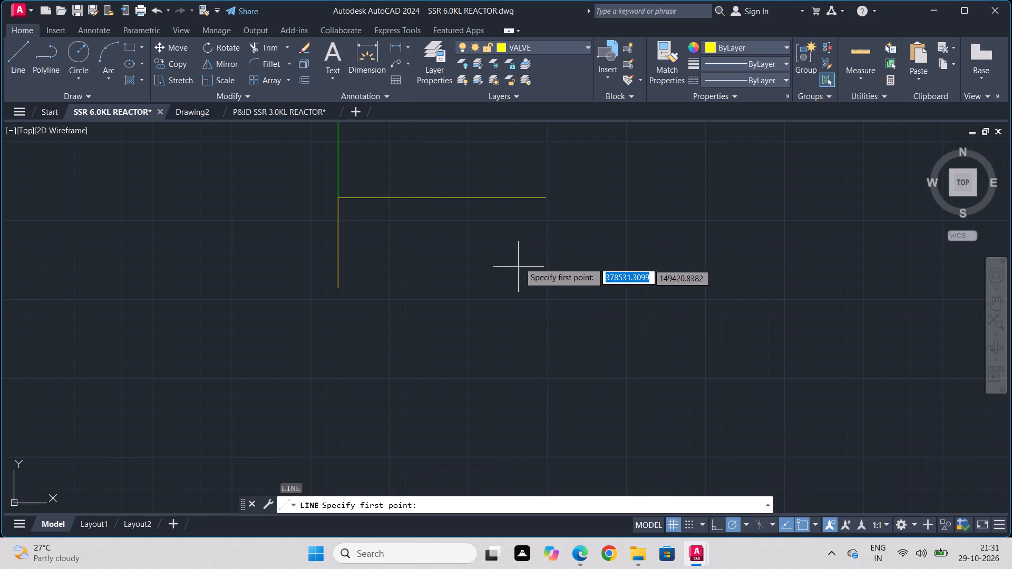
click(548, 199)
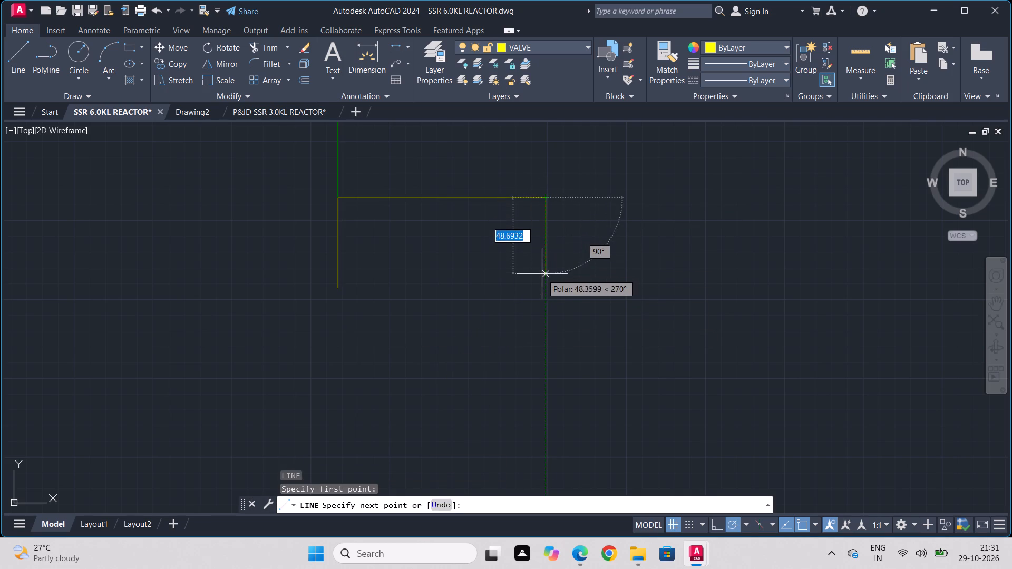
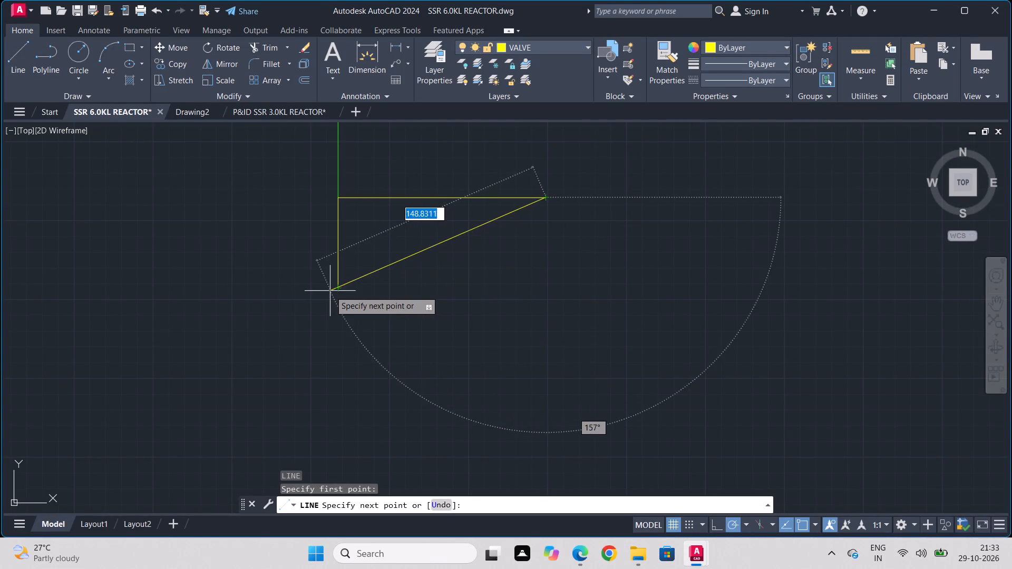
Finish the vertical line at about 62 units long, downward from the top edge's right end.
click(540, 296)
key(Escape)
Move the right vertical line about 56 units left so that it slightly crosses the top edge.
drag(566, 241, 561, 244)
click(500, 273)
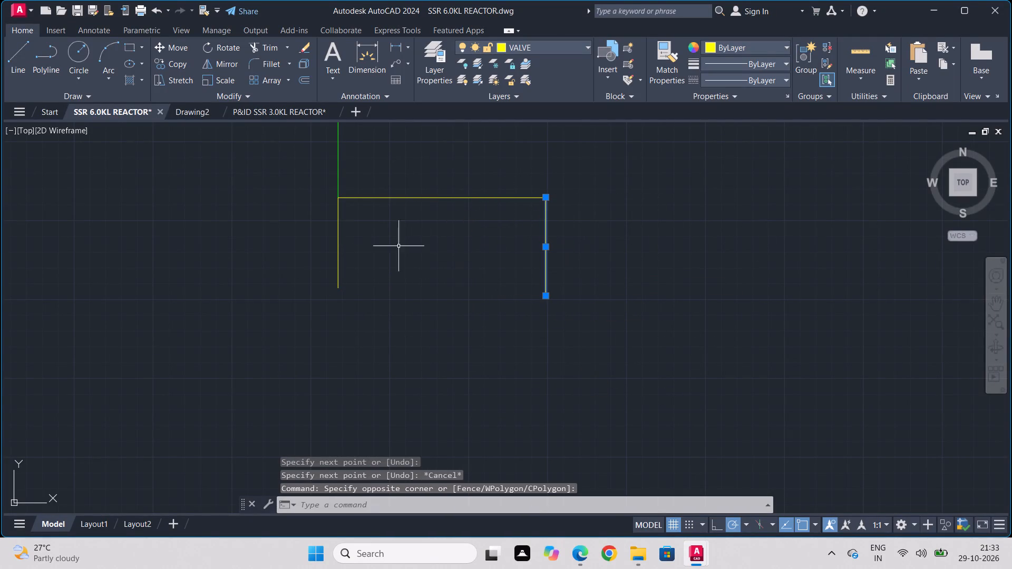
click(174, 51)
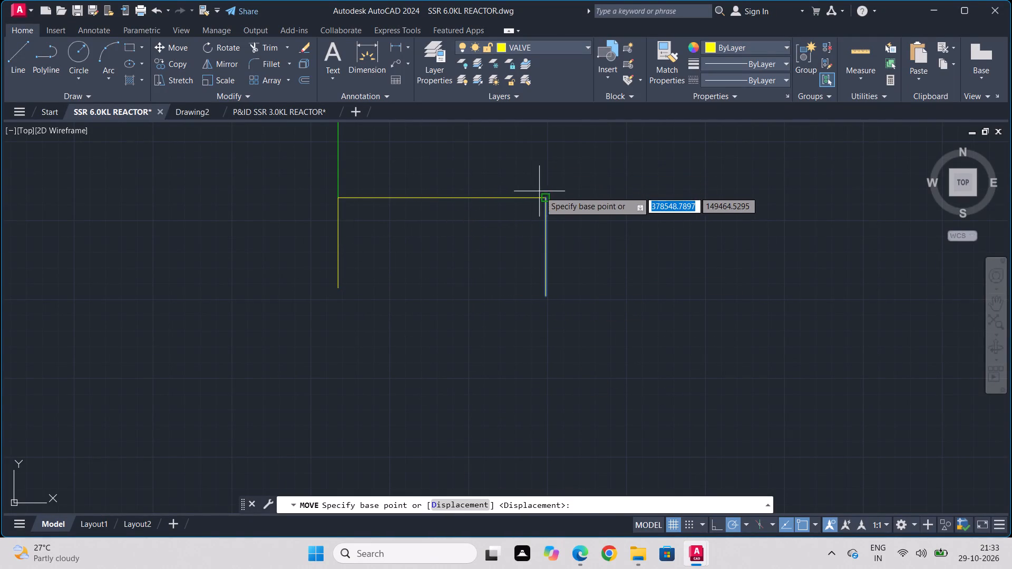
click(543, 195)
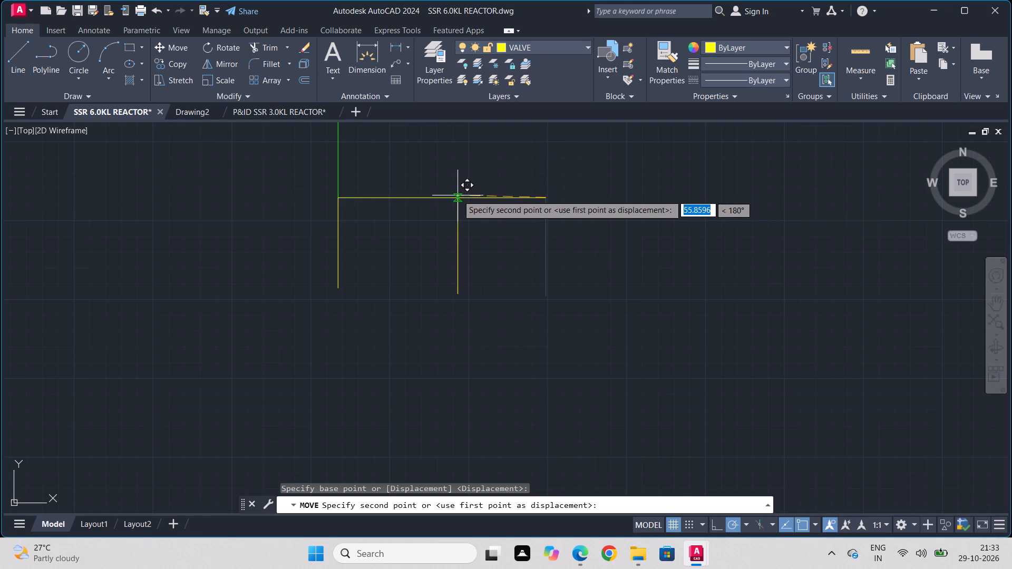
click(458, 189)
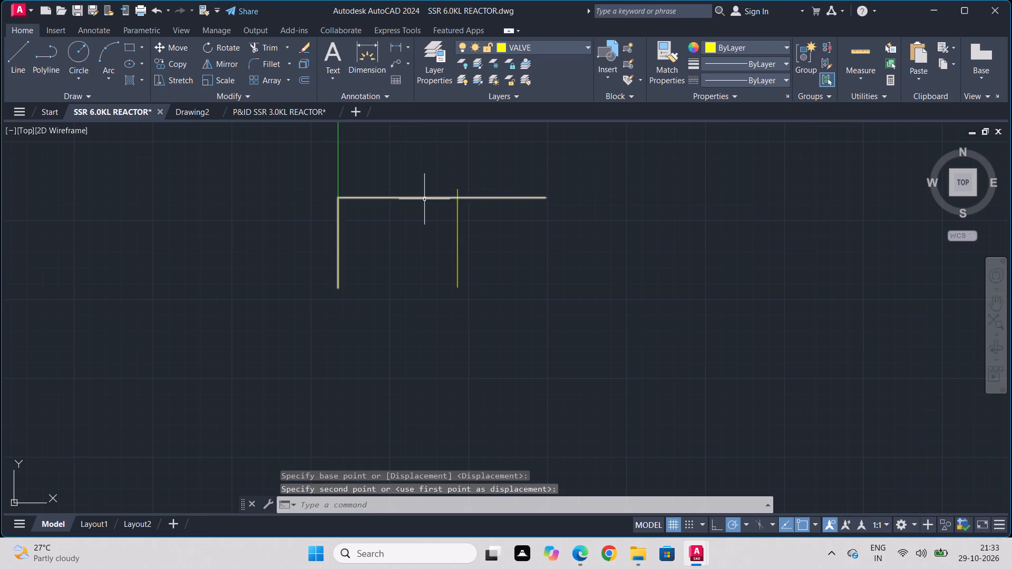
Trim the top edge beyond the moved vertical line and the vertical line's stub above the top edge.
text(tr)
key(shift+Return)
drag(453, 189, 449, 197)
drag(491, 186, 481, 248)
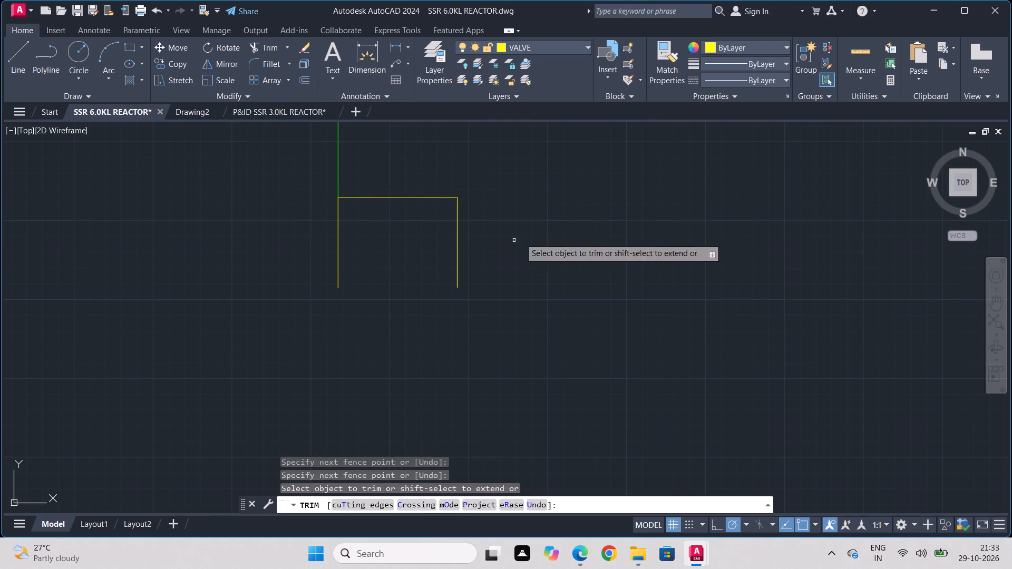
key(Escape)
Move the three-sided frame so its top edge's midpoint sits on the lower end of the green vertical line.
drag(464, 169, 459, 177)
click(375, 268)
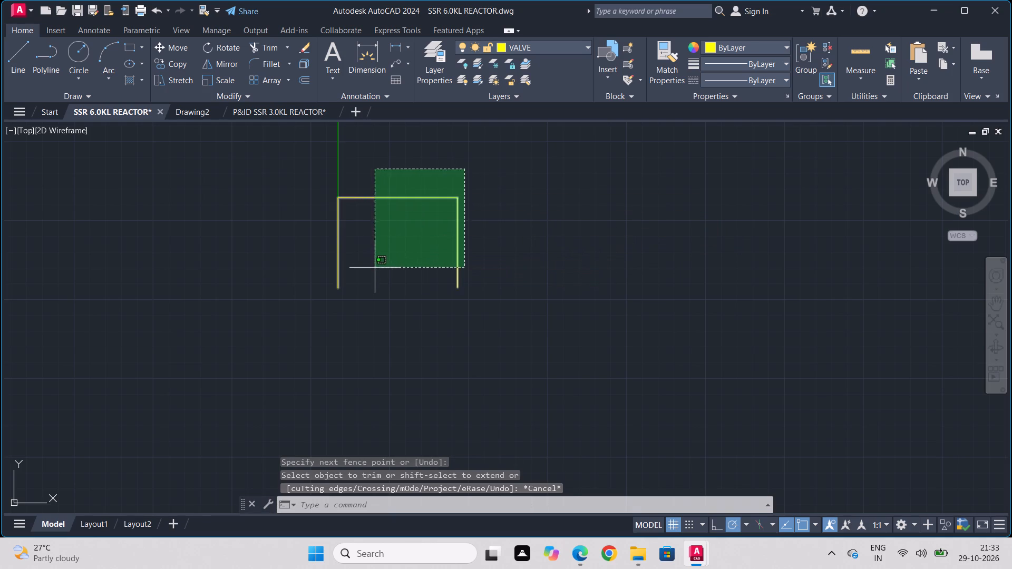
click(178, 48)
click(400, 197)
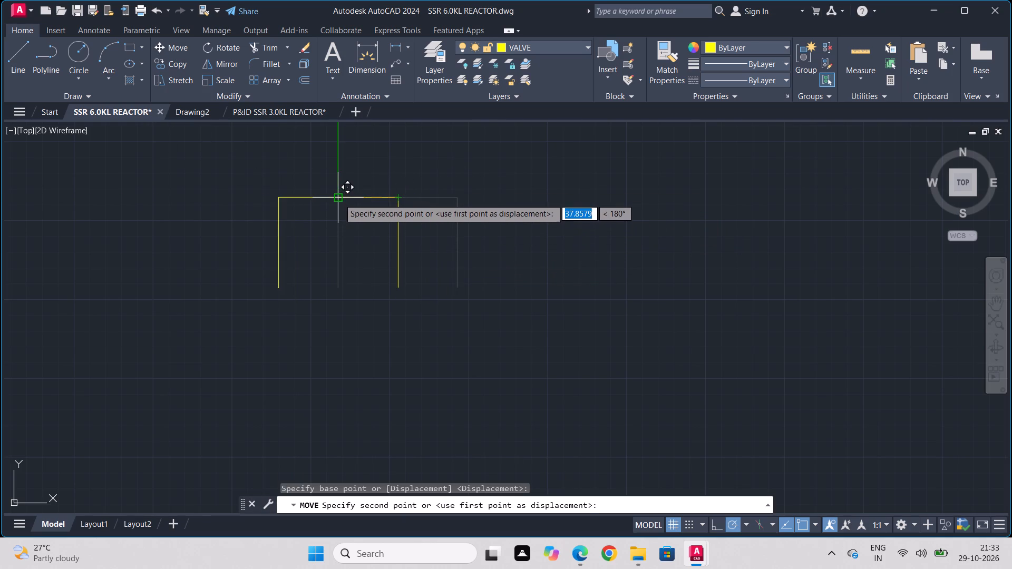
click(338, 197)
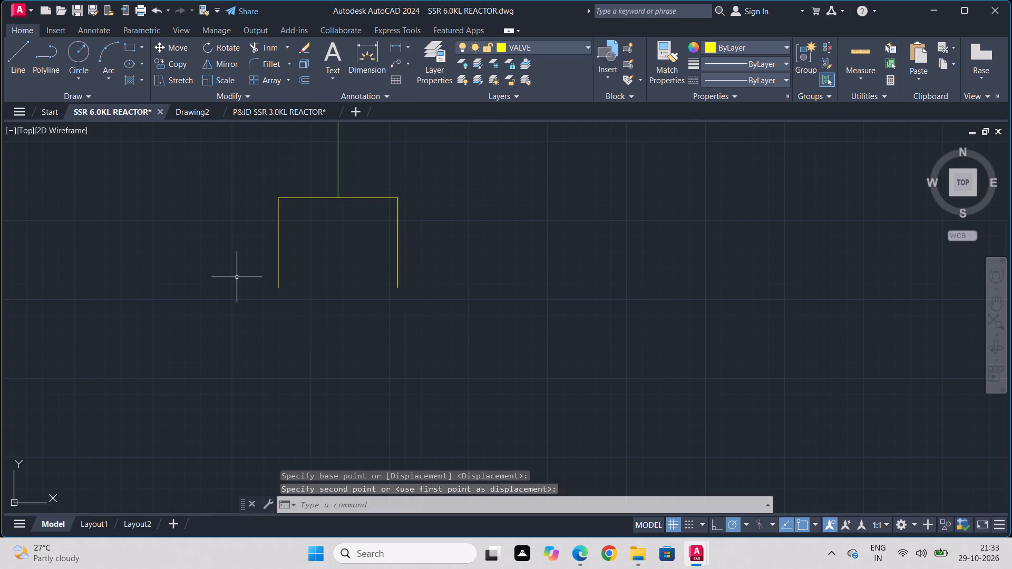
Draw a horizontal line across both legs of the frame, about two thirds of the way down.
key(l)
key(Return)
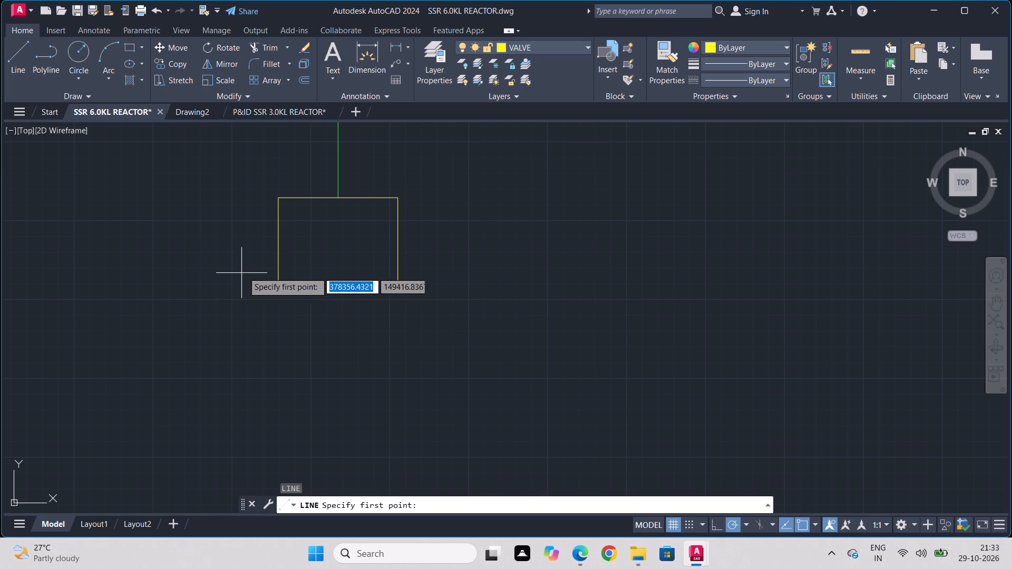
drag(259, 258, 264, 259)
click(431, 255)
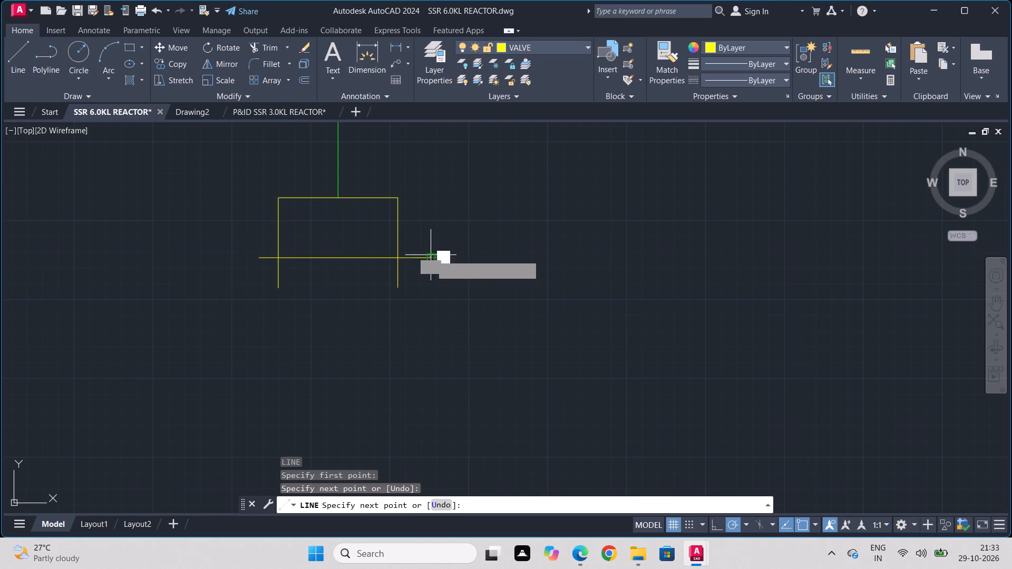
key(Escape)
Trim both frame legs below the horizontal line, then remove the horizontal line with its overhangs.
text(tr)
key(Return)
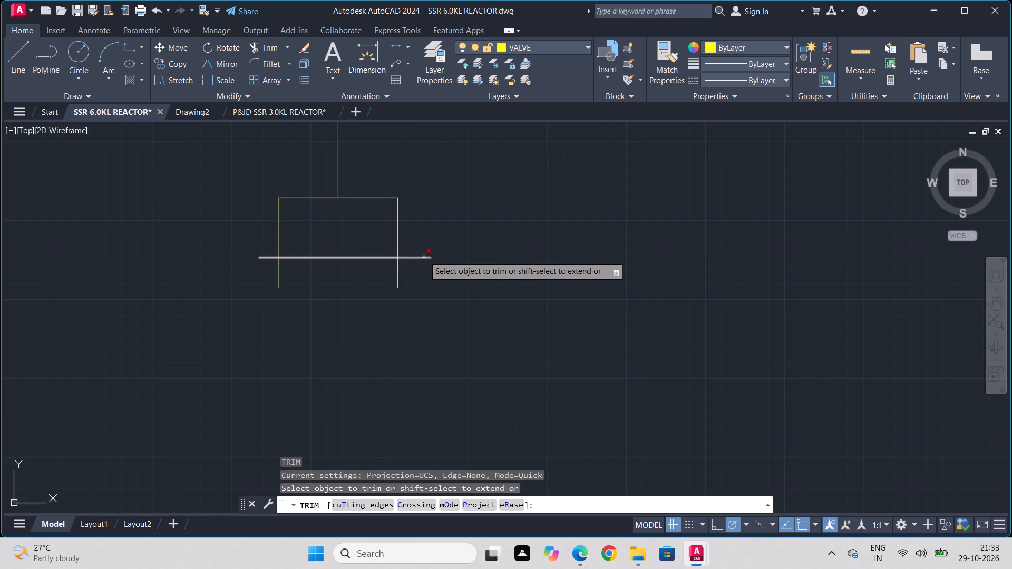
drag(421, 254, 407, 300)
drag(258, 278, 318, 281)
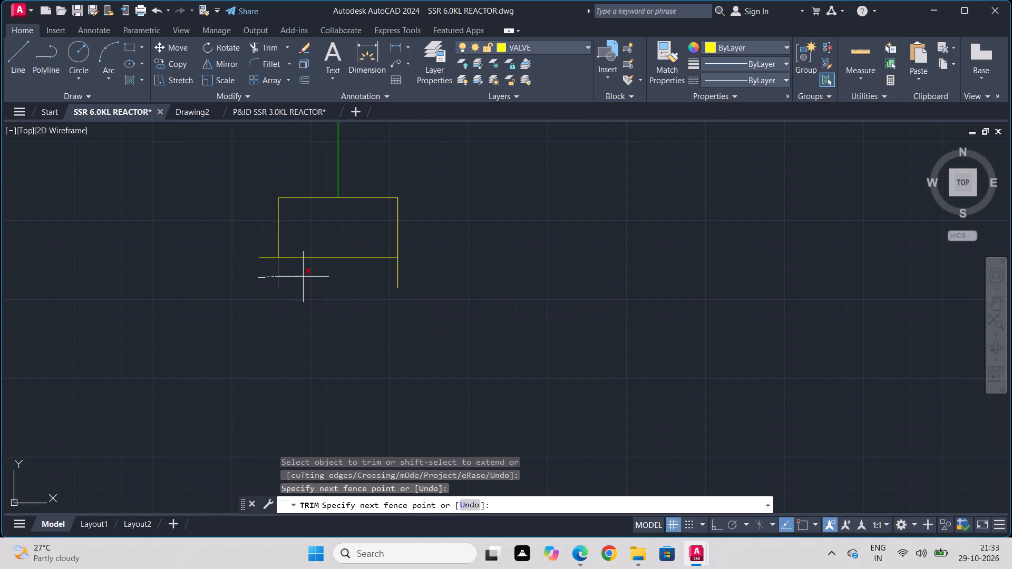
drag(318, 281, 431, 273)
drag(260, 276, 269, 271)
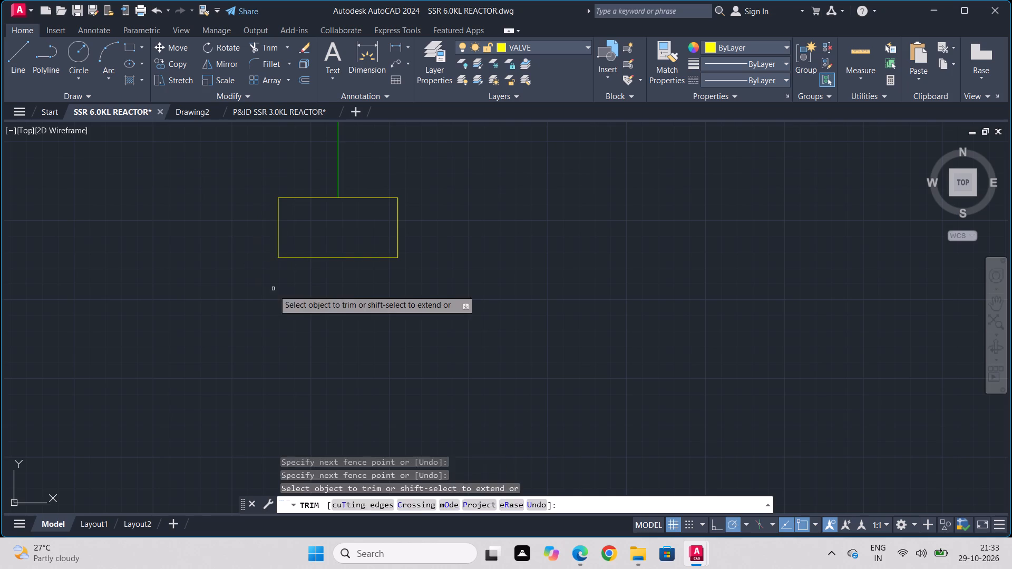
drag(292, 271, 336, 286)
key(Escape)
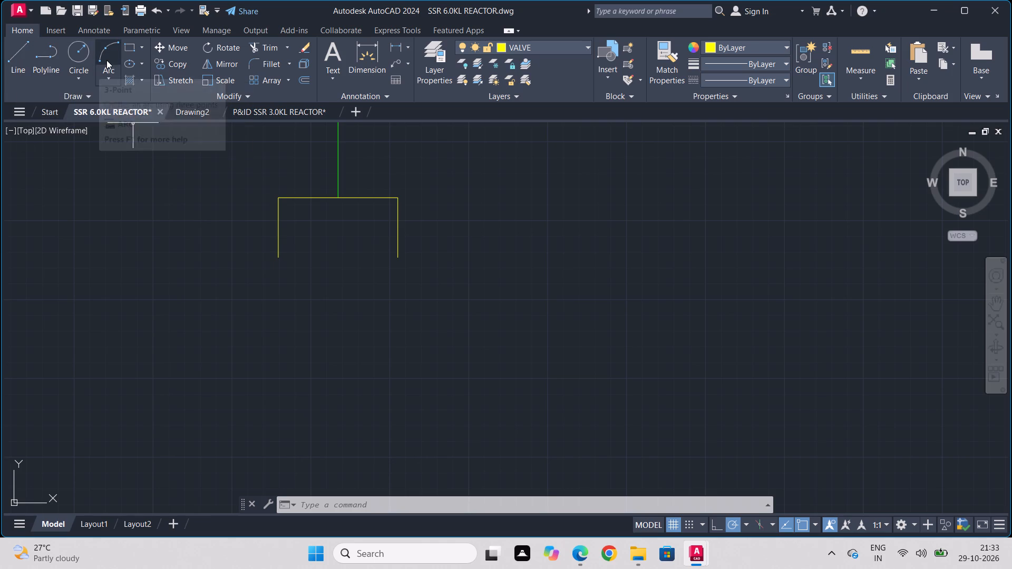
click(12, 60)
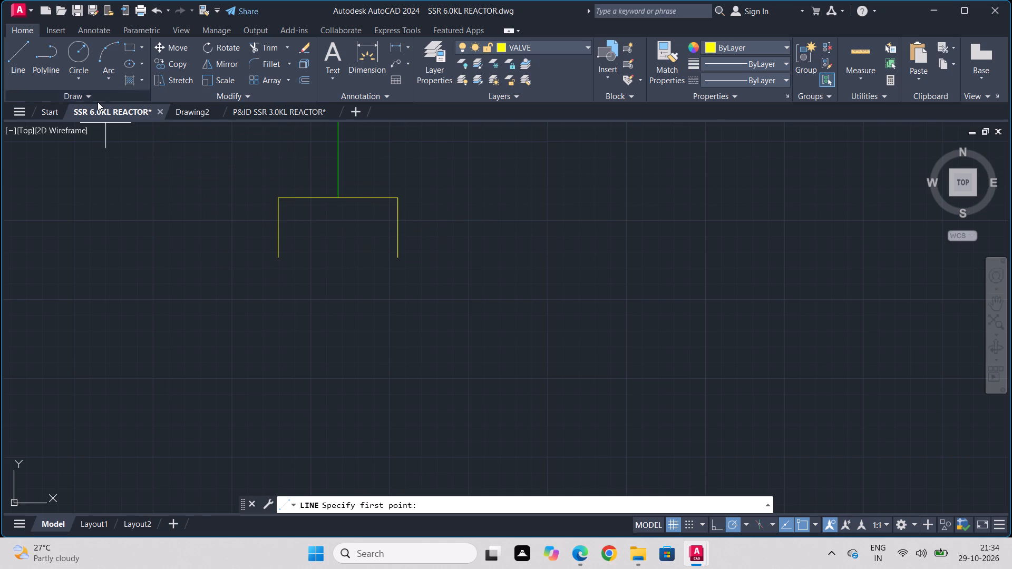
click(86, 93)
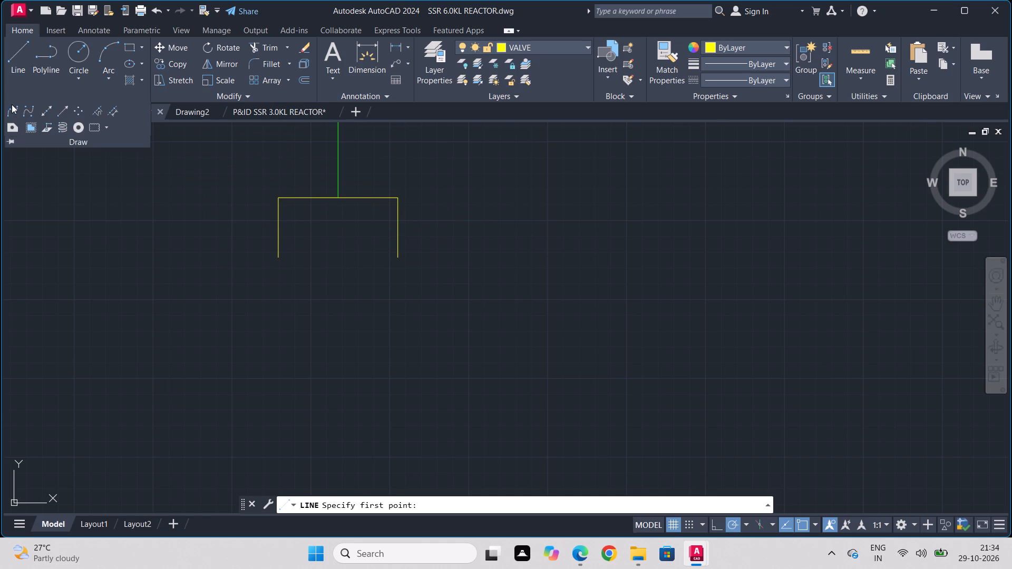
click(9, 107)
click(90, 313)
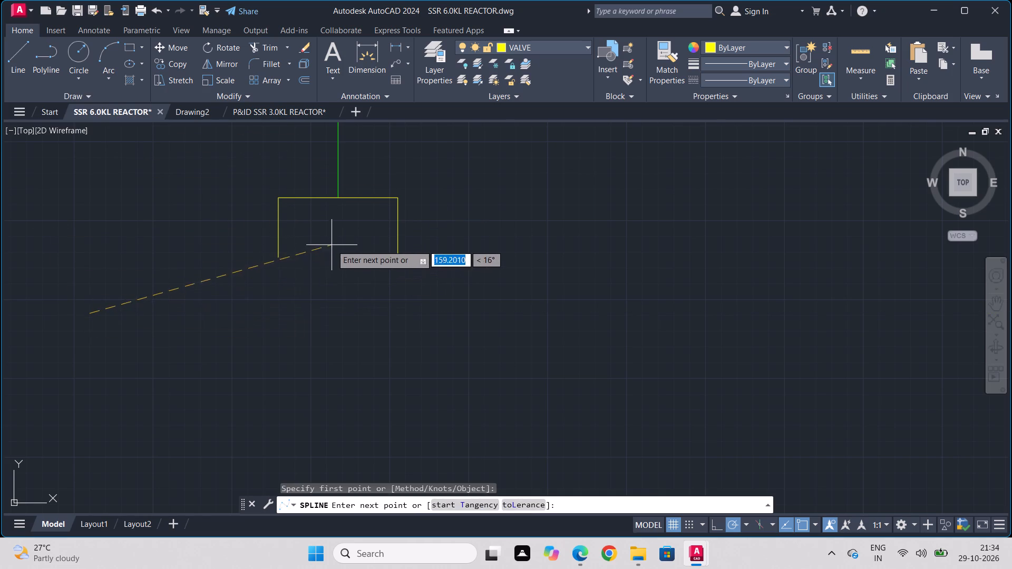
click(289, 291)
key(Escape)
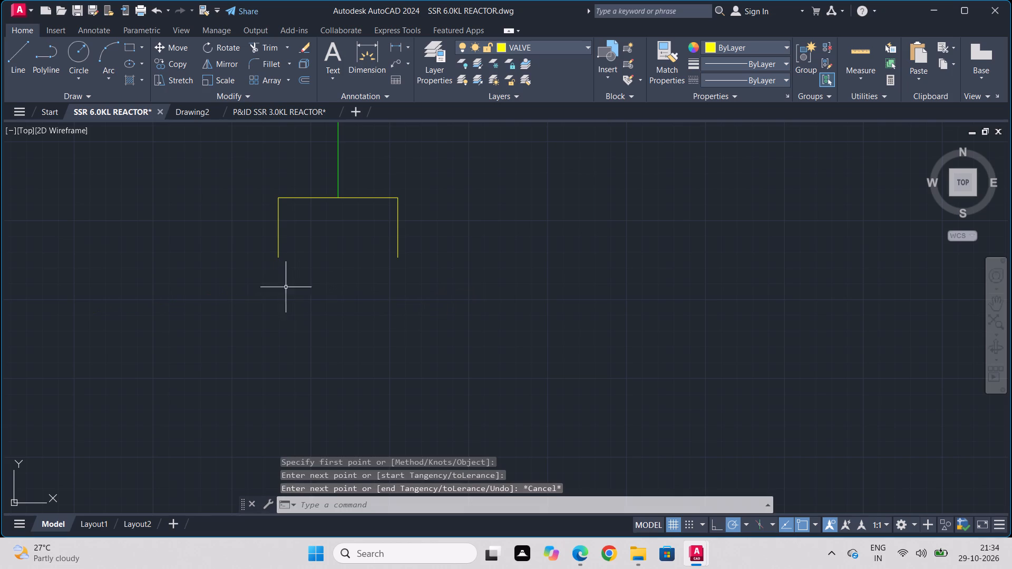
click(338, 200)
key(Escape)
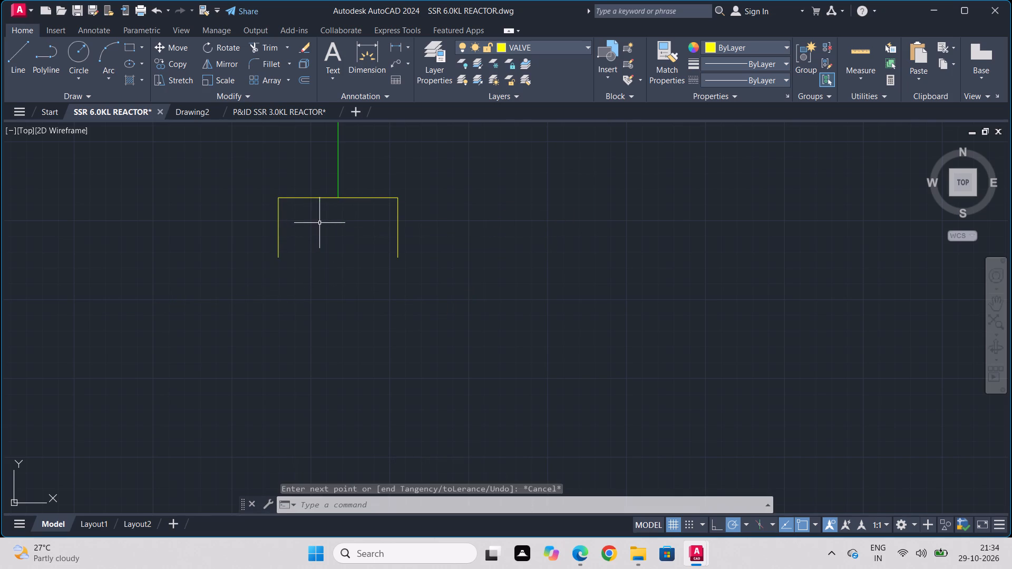
Draw a five-segment zigzag line from the top edge's midpoint downward, ending below the frame directly under its start.
click(13, 56)
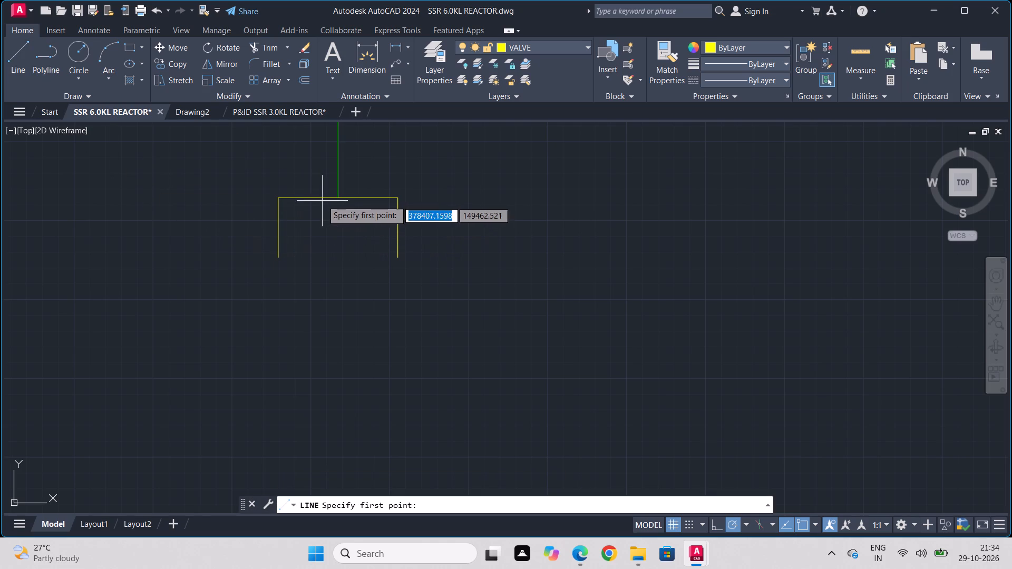
click(338, 197)
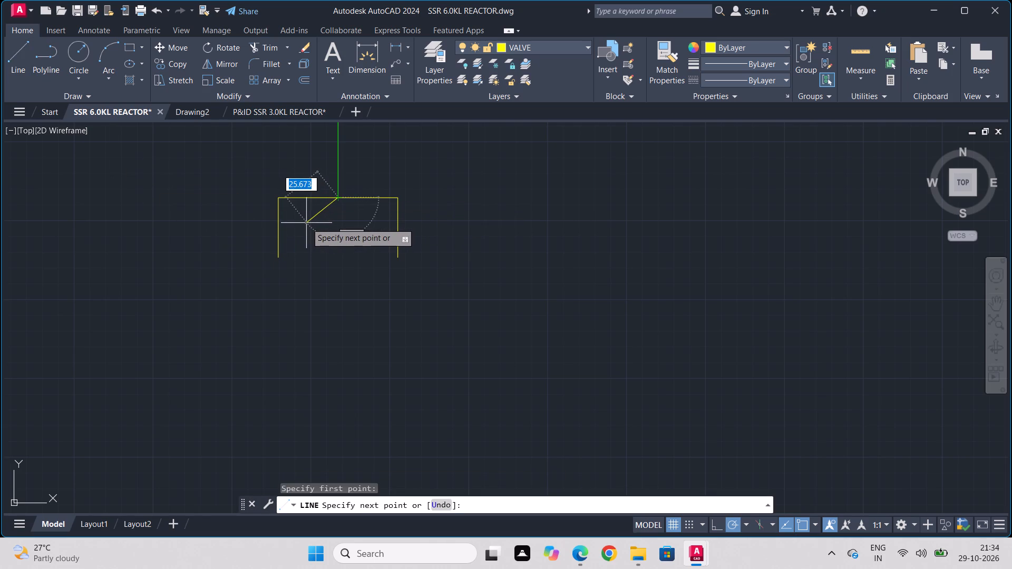
click(312, 218)
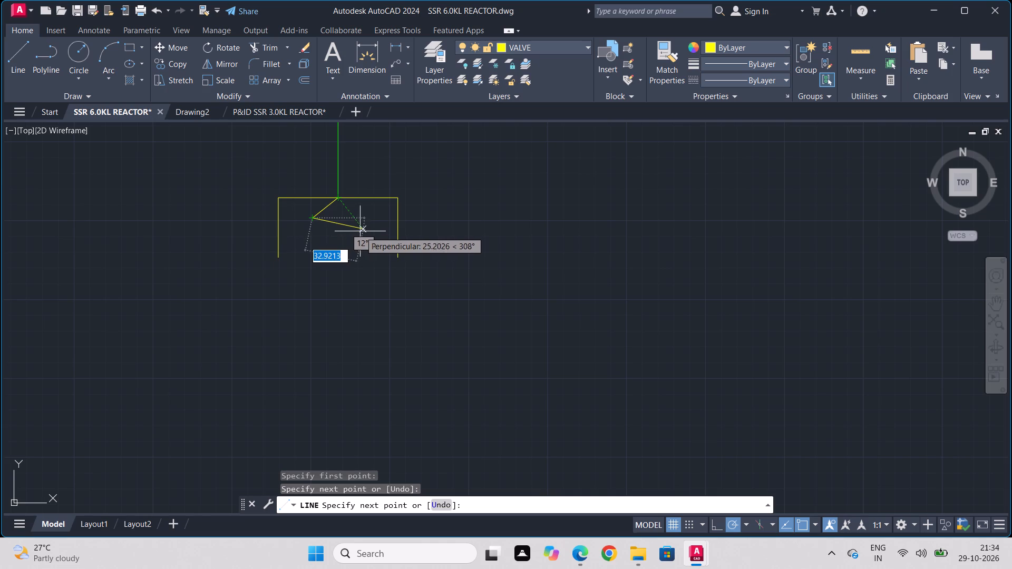
click(360, 231)
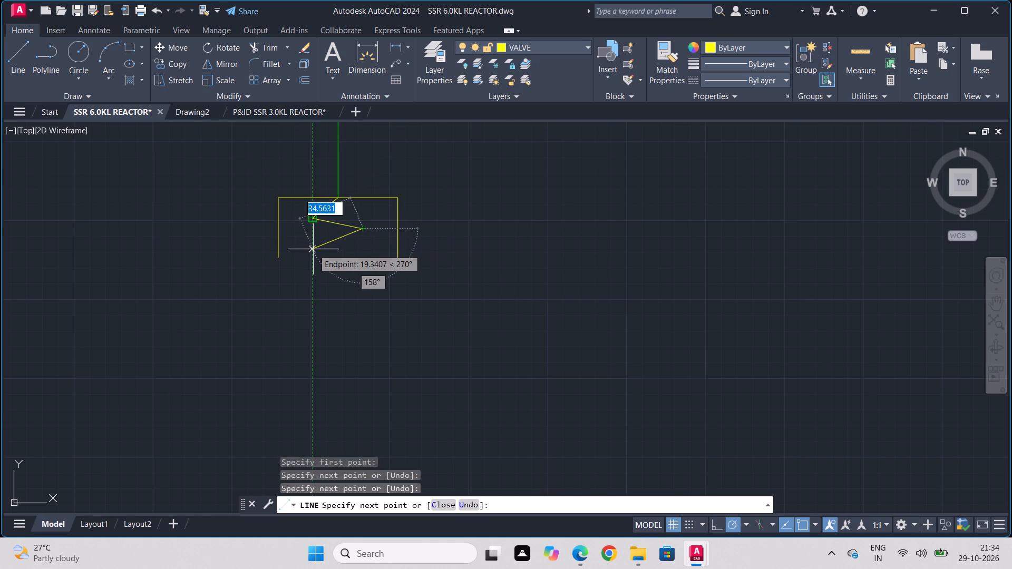
click(313, 249)
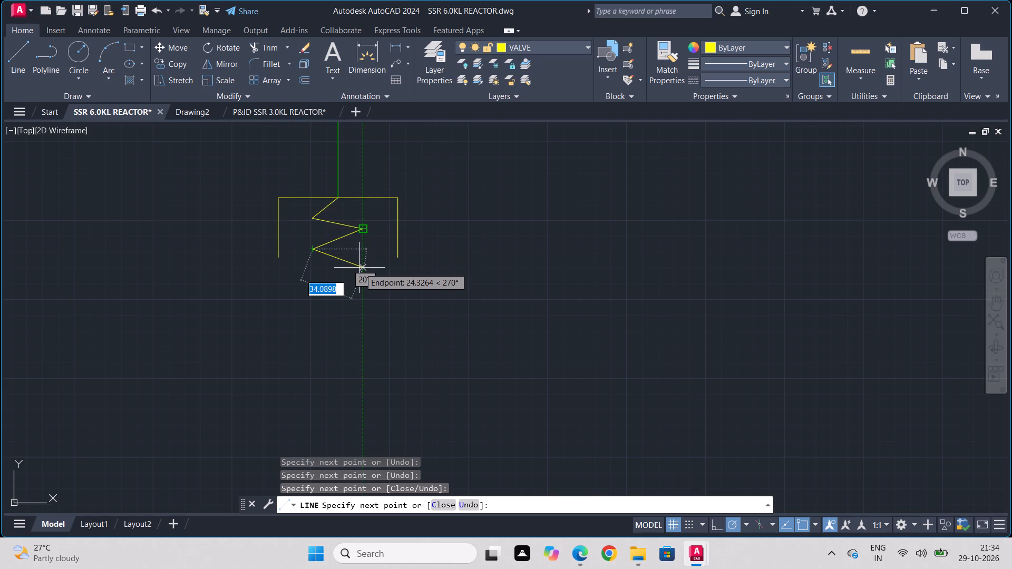
click(359, 268)
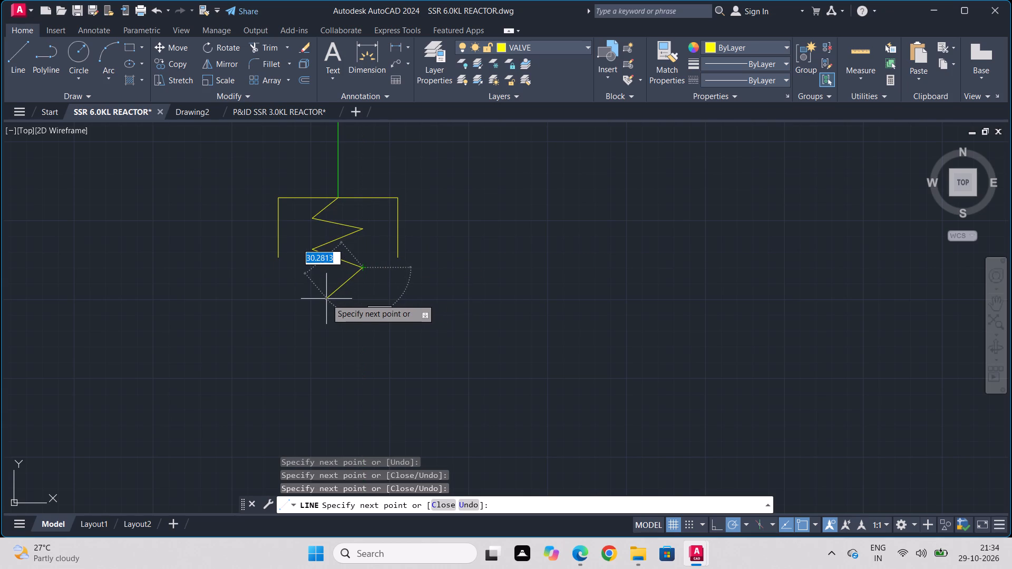
click(338, 291)
key(Escape)
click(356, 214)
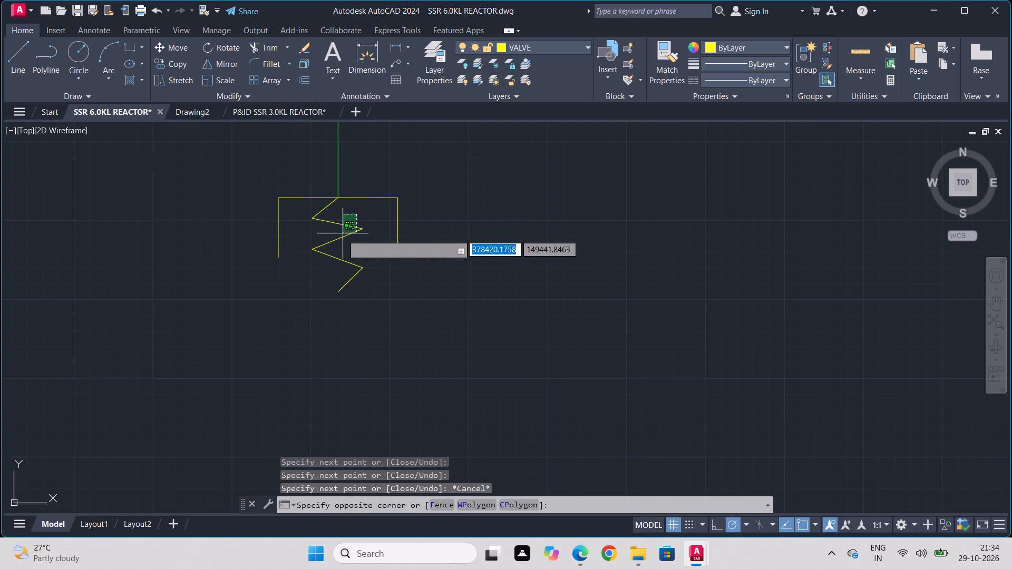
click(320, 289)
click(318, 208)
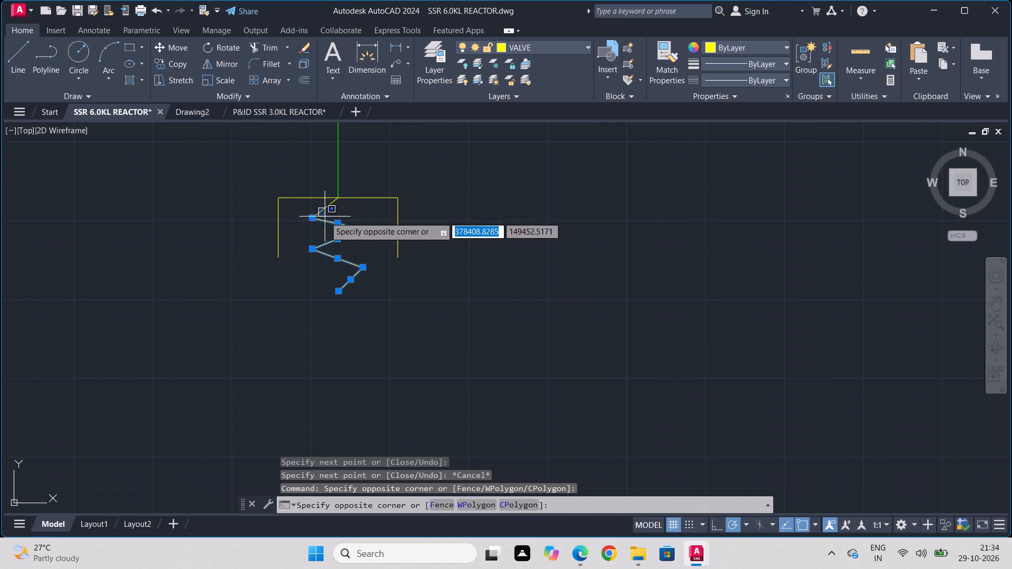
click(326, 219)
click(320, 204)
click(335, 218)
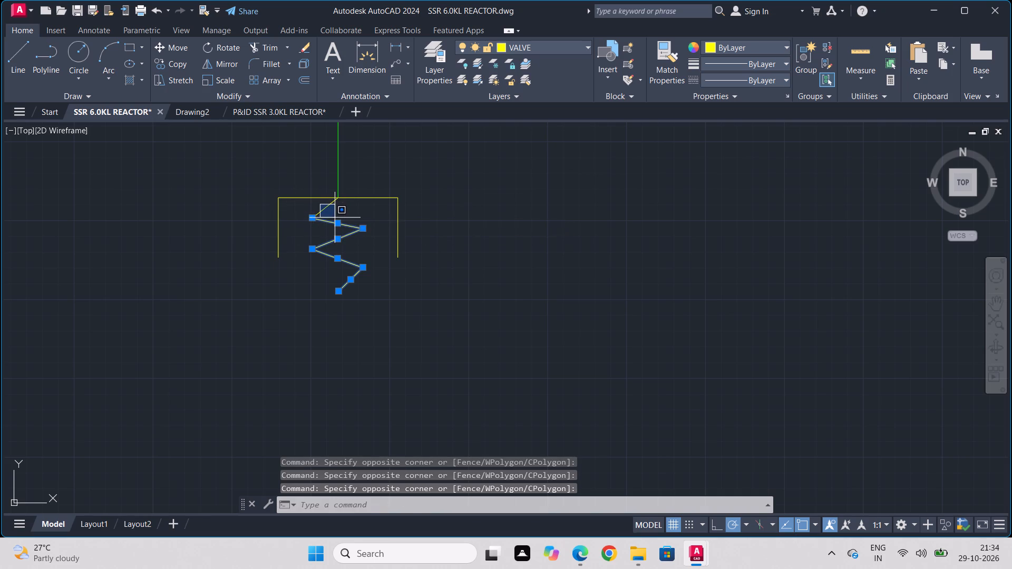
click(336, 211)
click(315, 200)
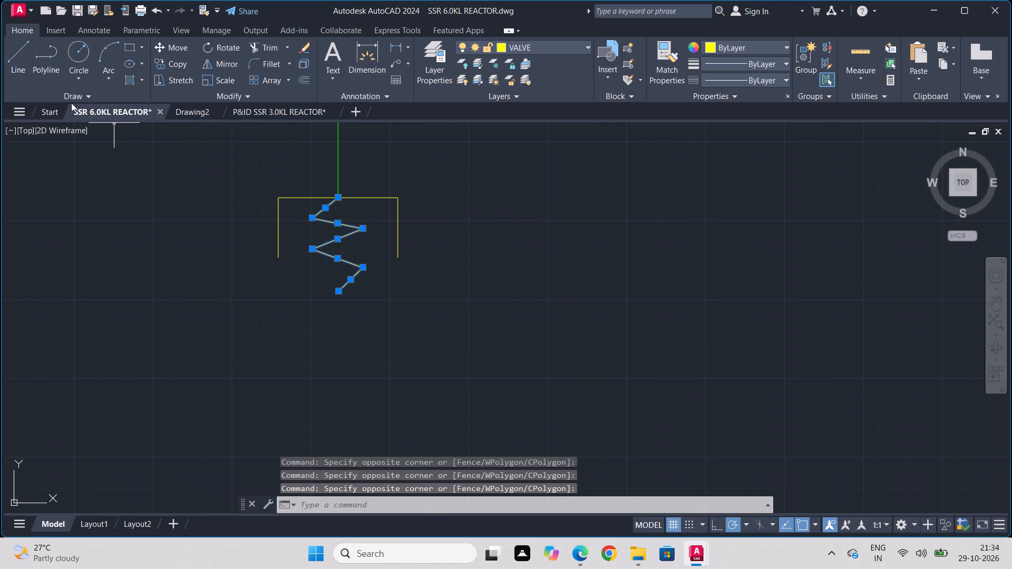
Draw a fit-point spline along the zigzag, starting near the top edge's midpoint and ending at the zigzag's lower end.
click(77, 98)
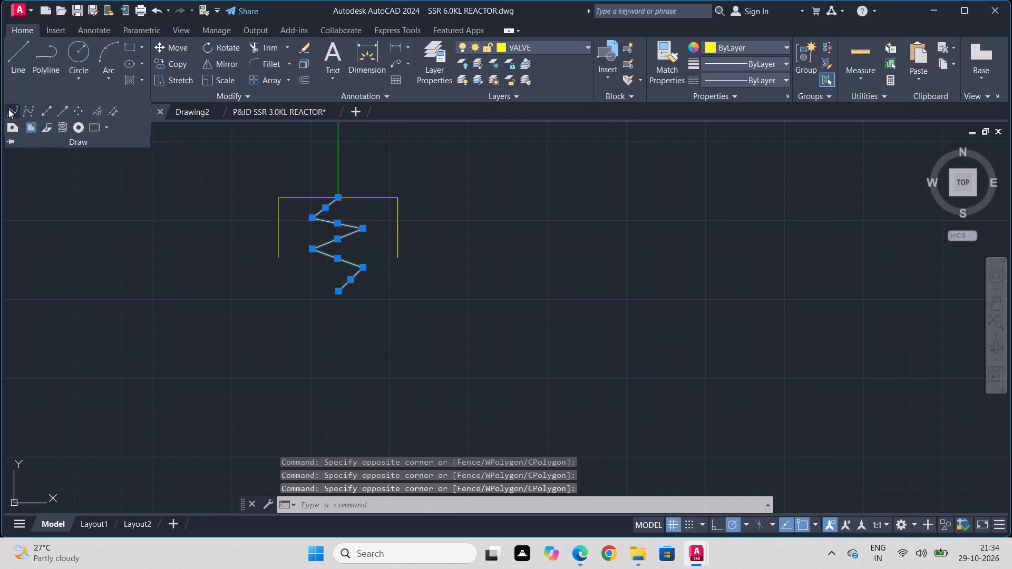
click(8, 109)
click(335, 198)
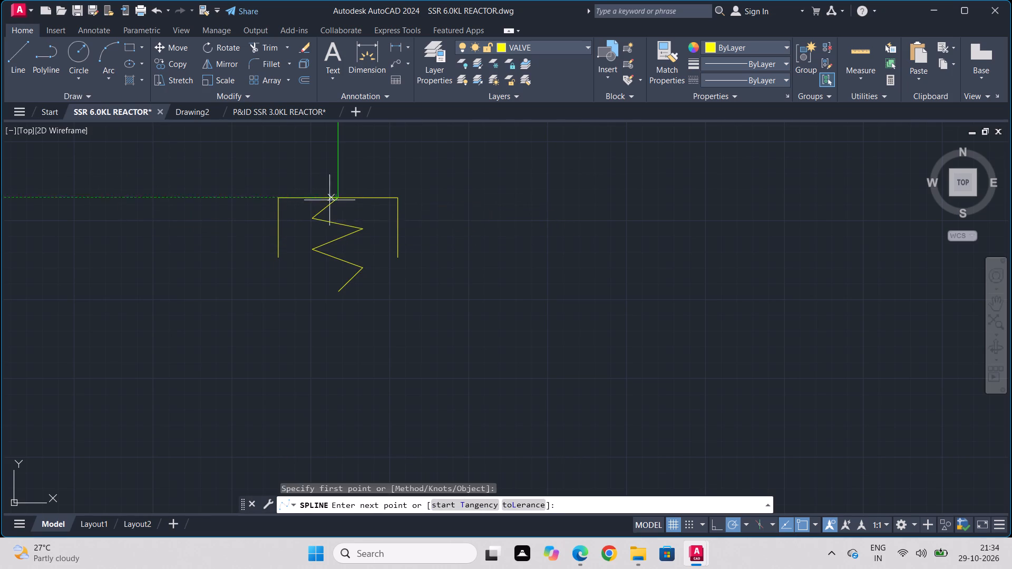
click(315, 217)
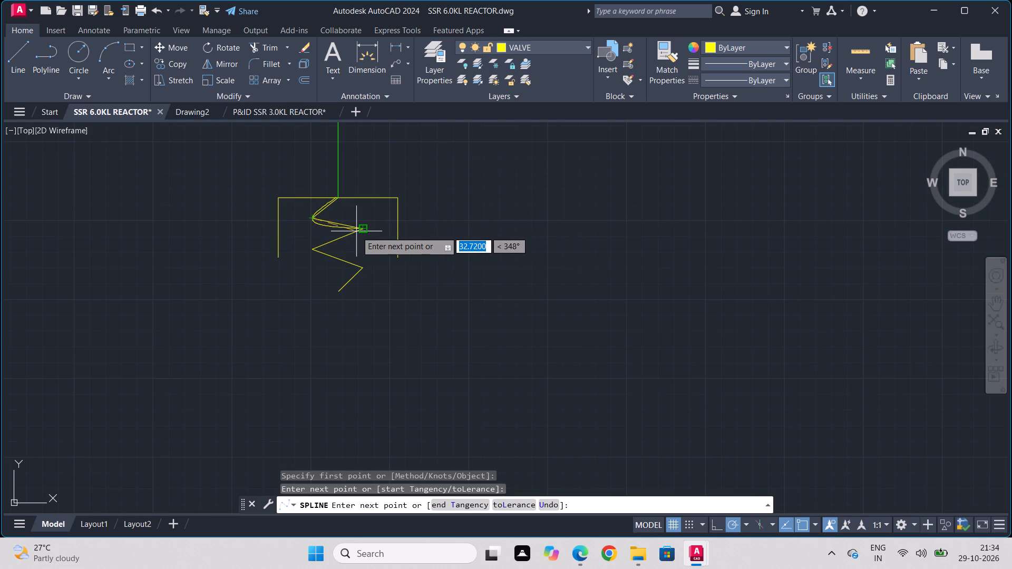
click(357, 231)
click(329, 252)
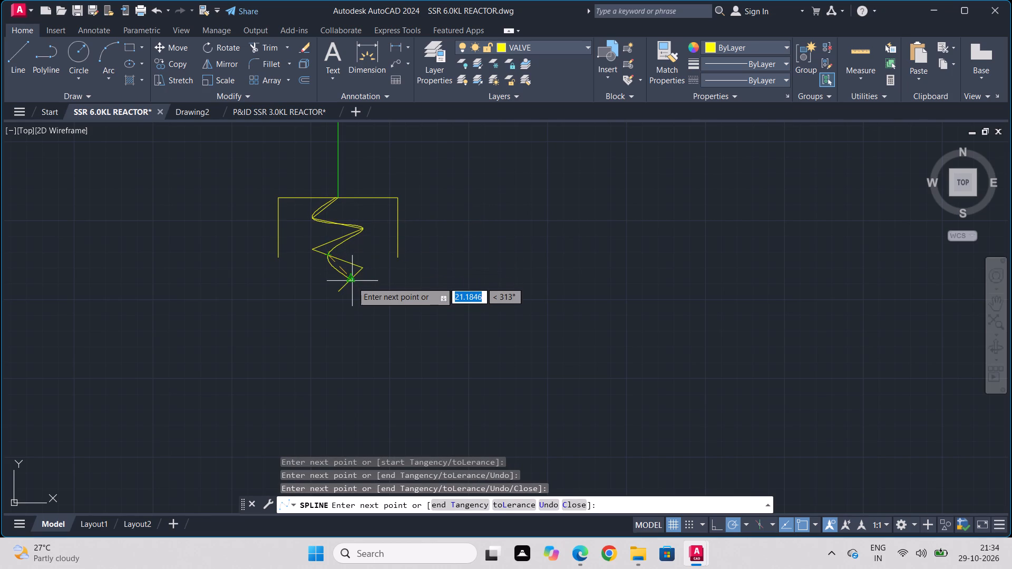
click(365, 272)
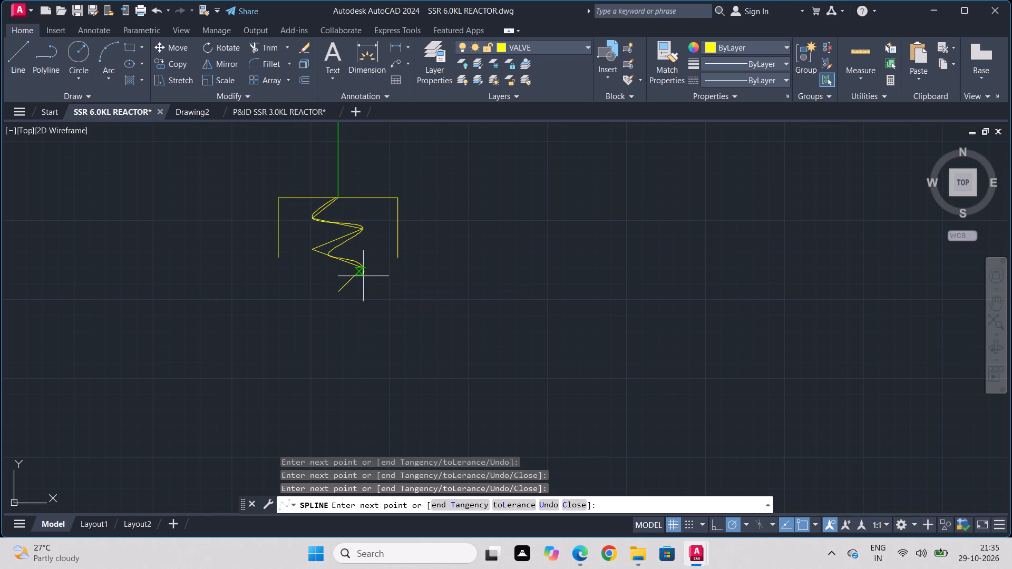
click(335, 293)
key(Return)
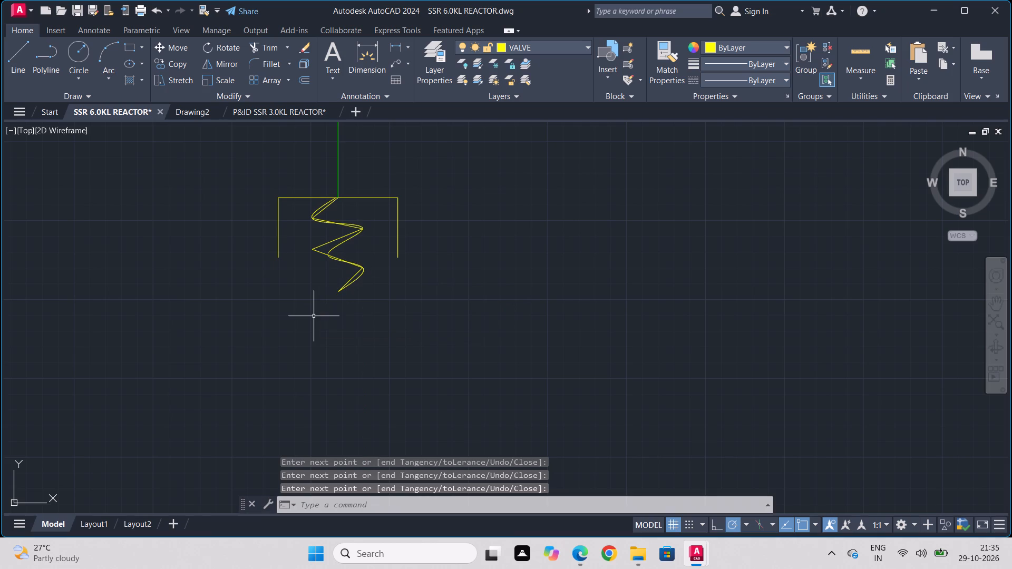
Trim away all the straight zigzag segments inside the frame, leaving only the spline curve.
text(tr)
key(Return)
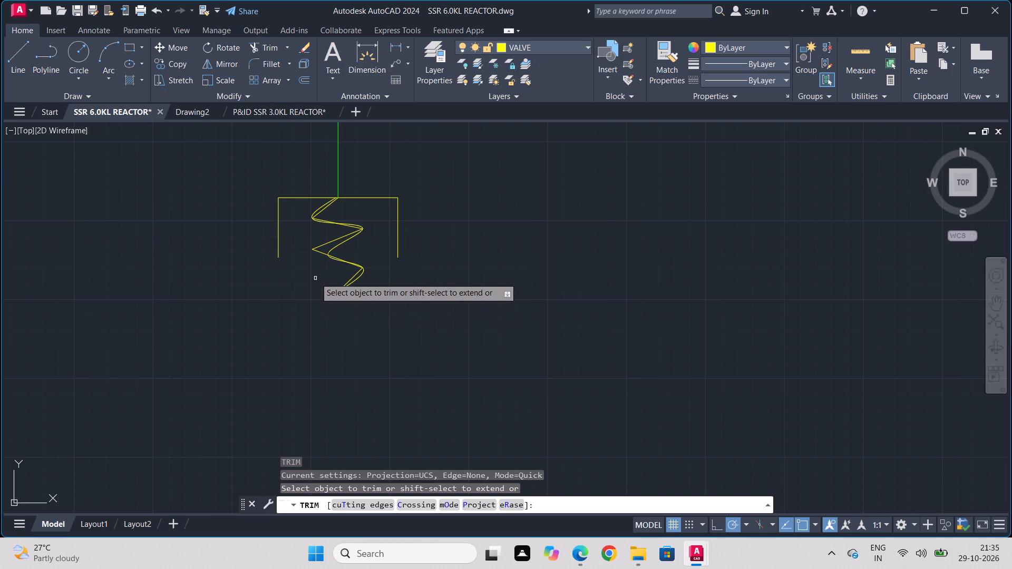
scroll(315, 229, up, 3)
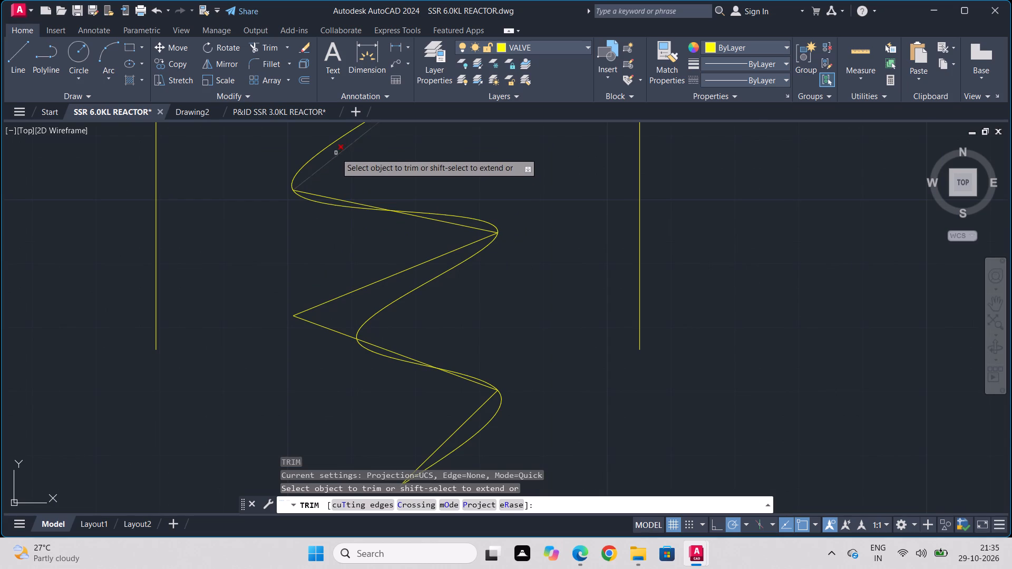
drag(336, 153, 326, 171)
click(314, 193)
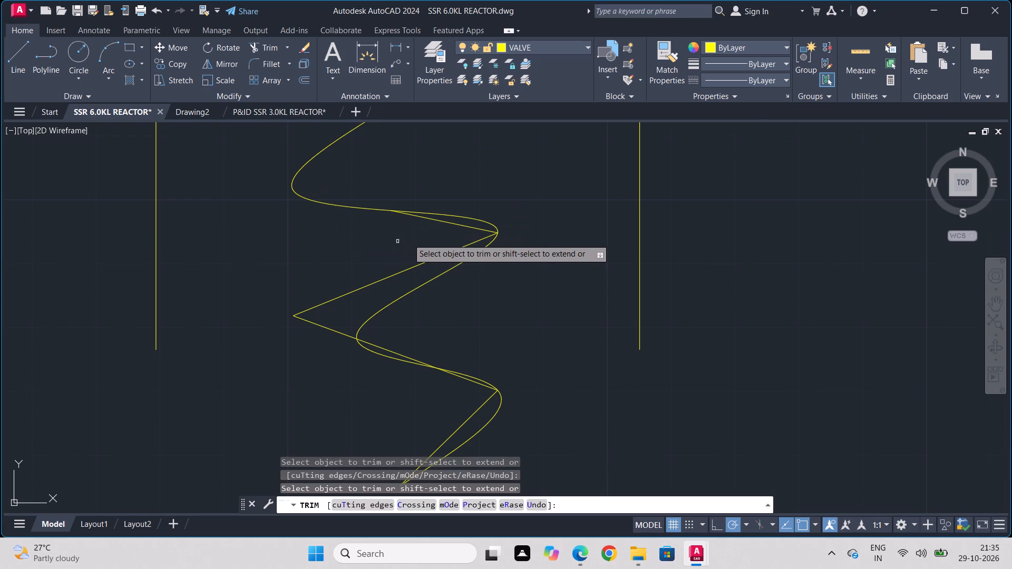
drag(449, 223, 441, 233)
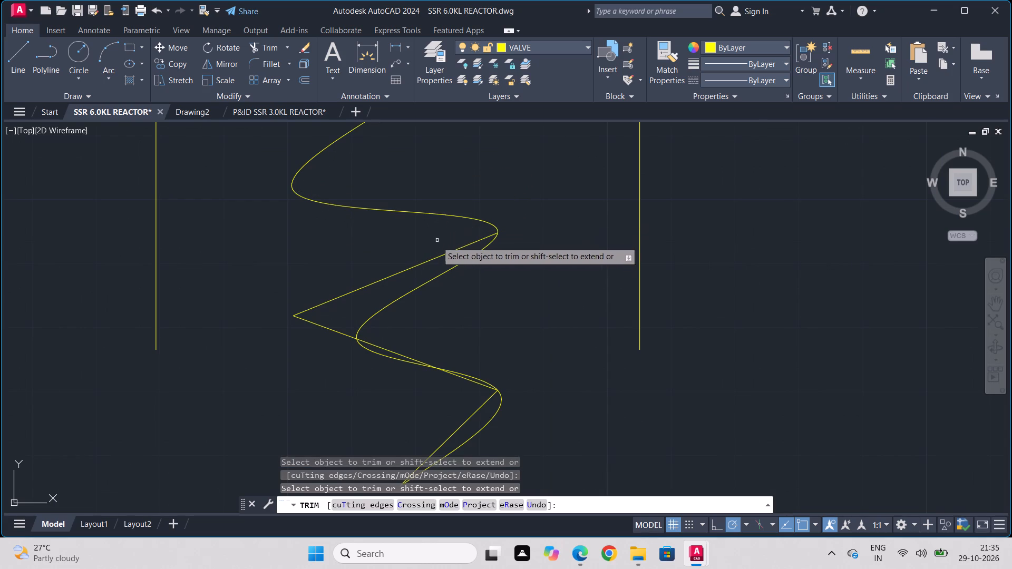
click(431, 261)
click(310, 320)
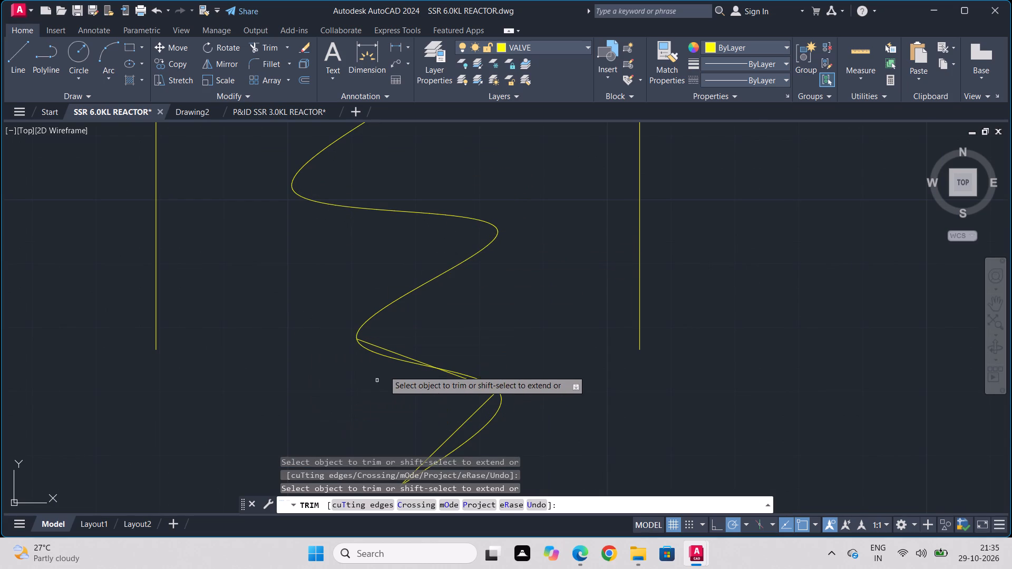
click(392, 355)
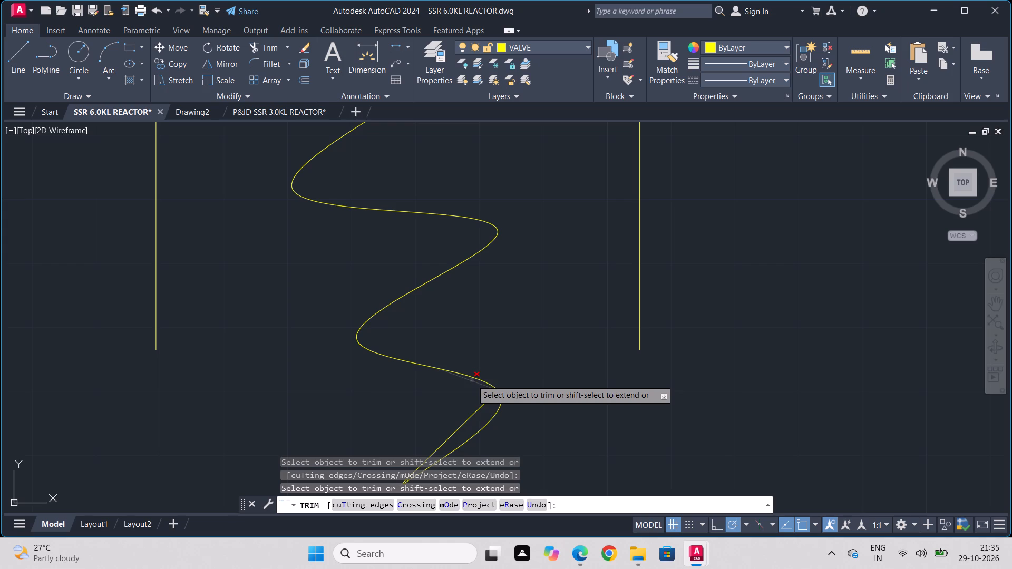
click(472, 380)
drag(472, 407, 475, 419)
scroll(422, 418, down, 2)
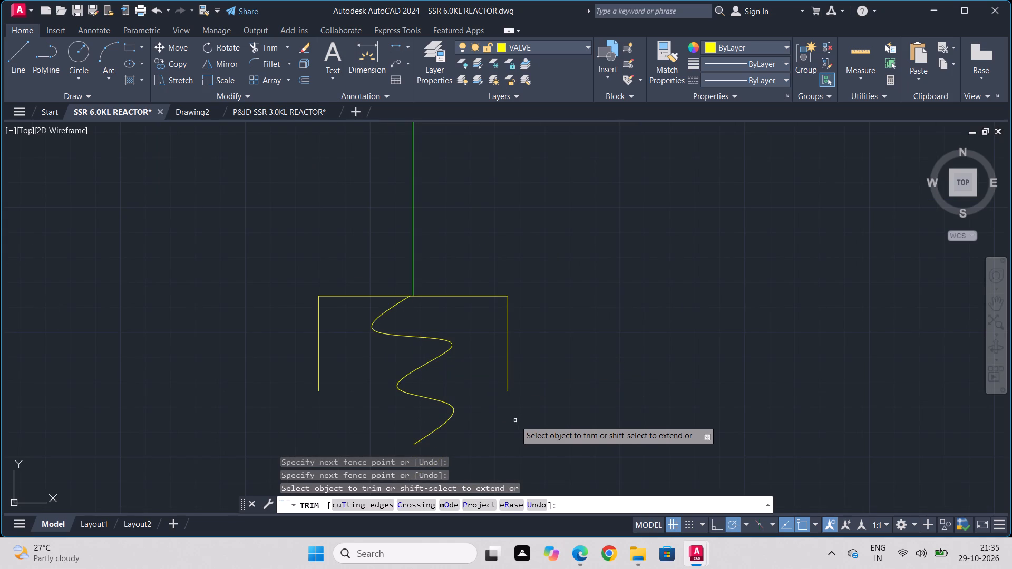
key(Escape)
Join the selected frame lines and the spline of the spring-like symbol.
click(527, 286)
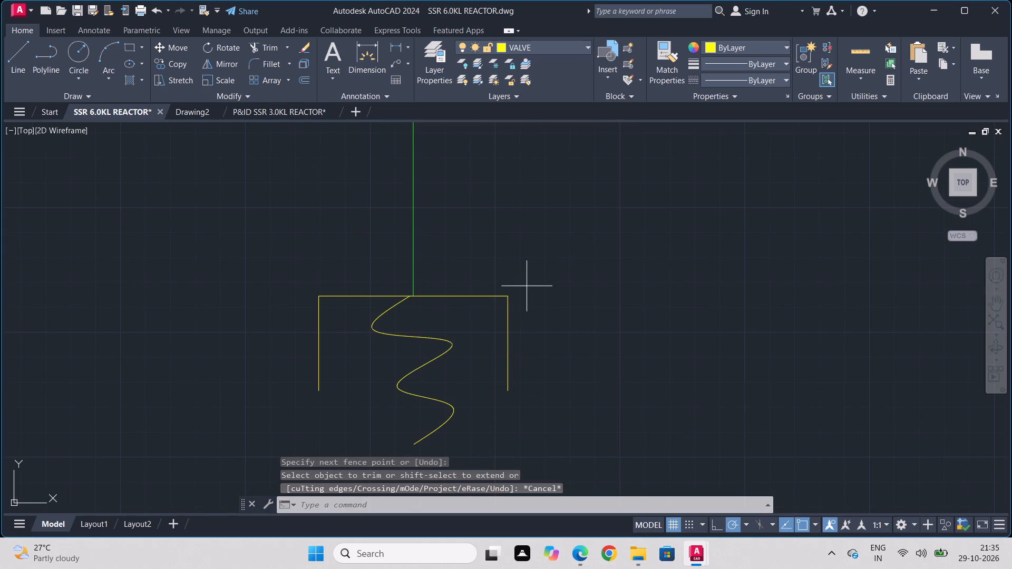
click(435, 390)
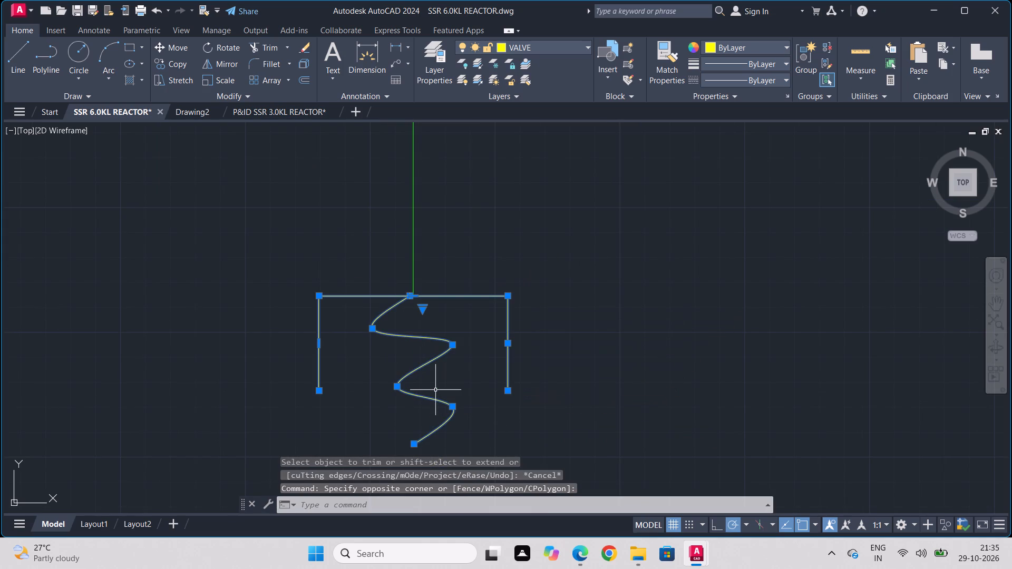
text(joi)
key(n)
key(Return)
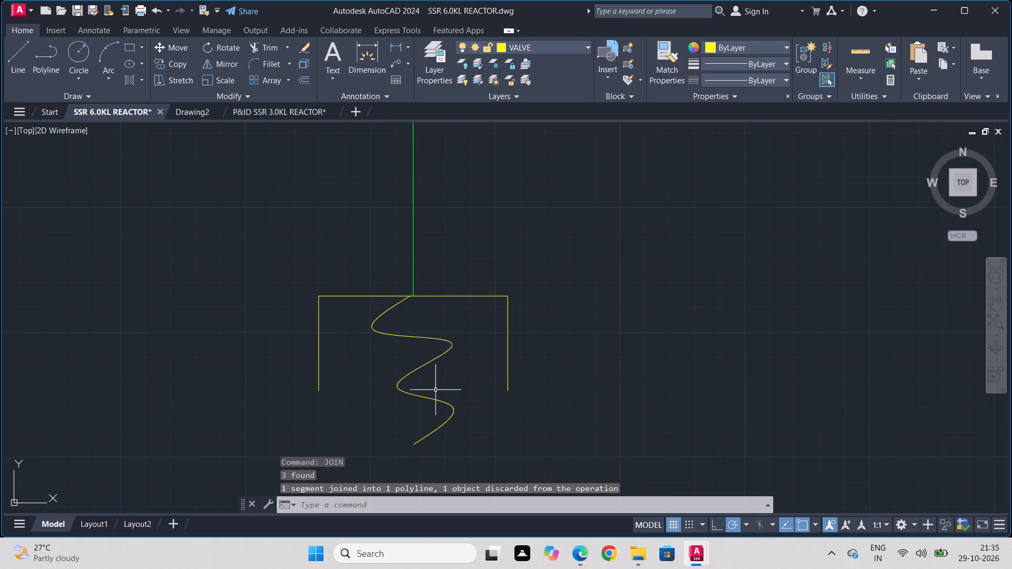
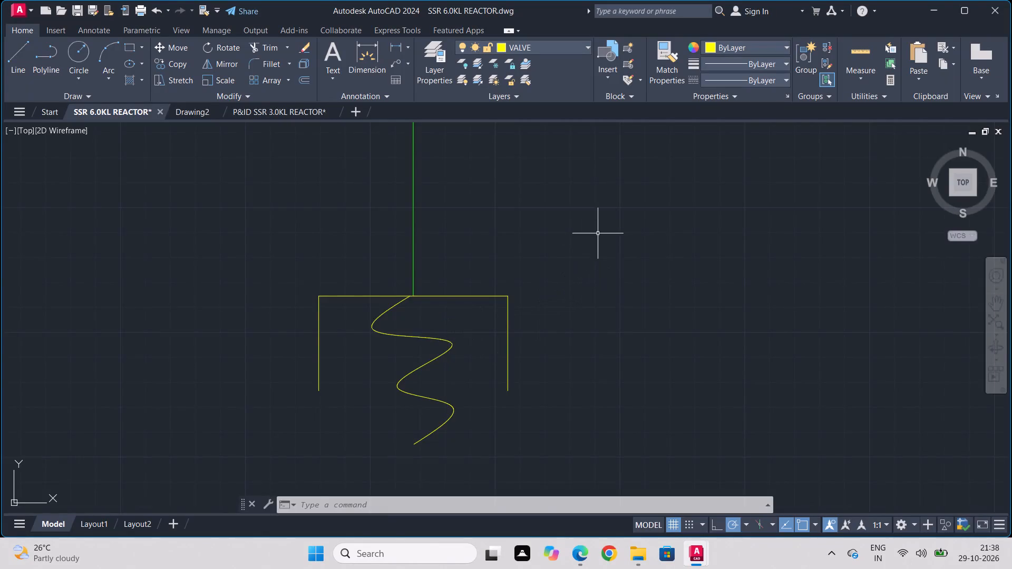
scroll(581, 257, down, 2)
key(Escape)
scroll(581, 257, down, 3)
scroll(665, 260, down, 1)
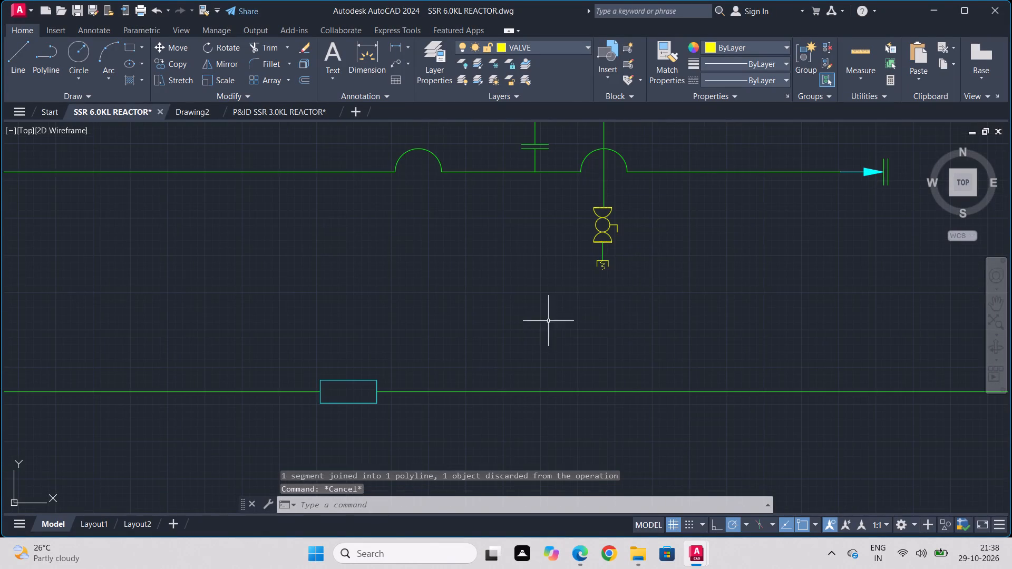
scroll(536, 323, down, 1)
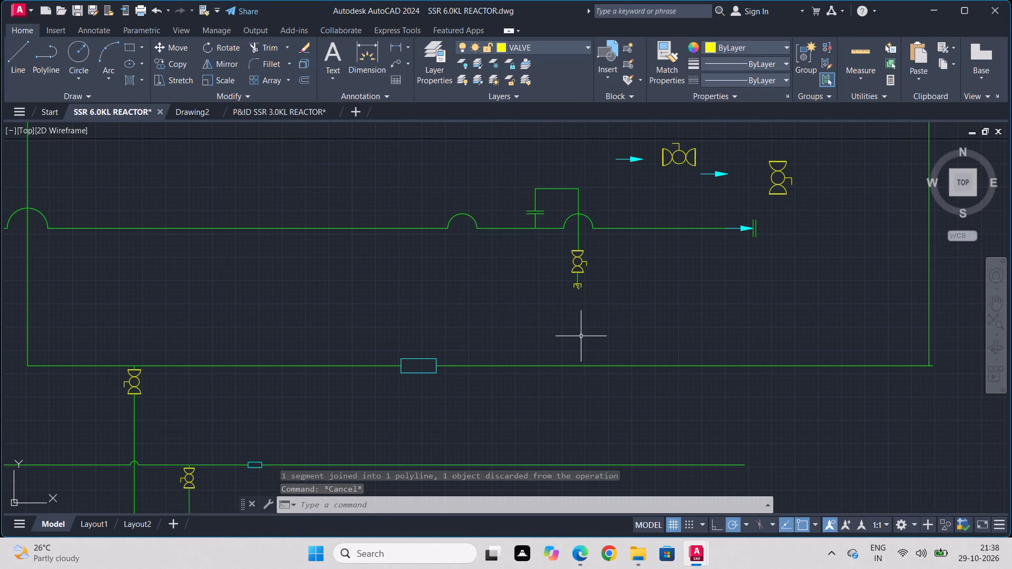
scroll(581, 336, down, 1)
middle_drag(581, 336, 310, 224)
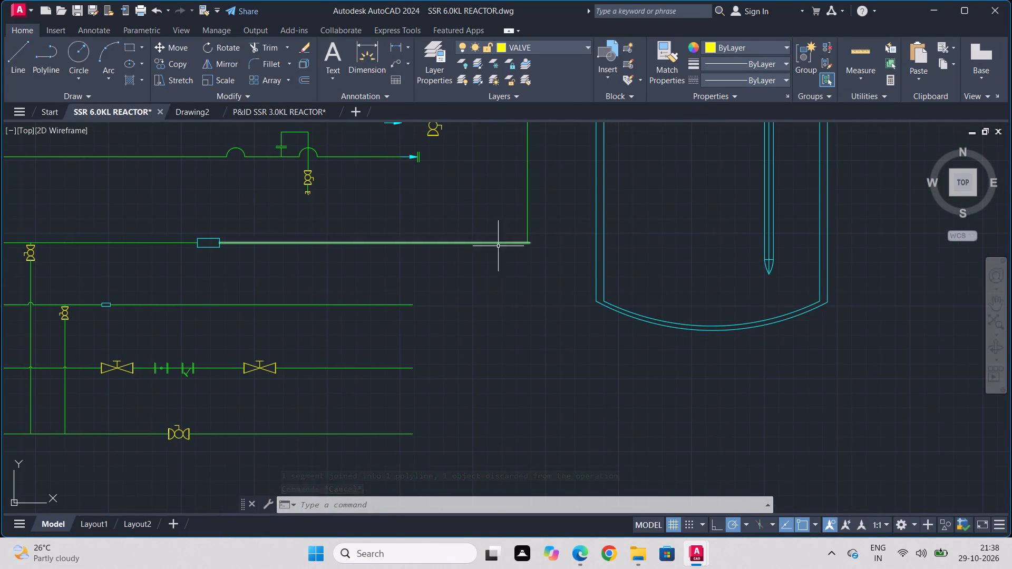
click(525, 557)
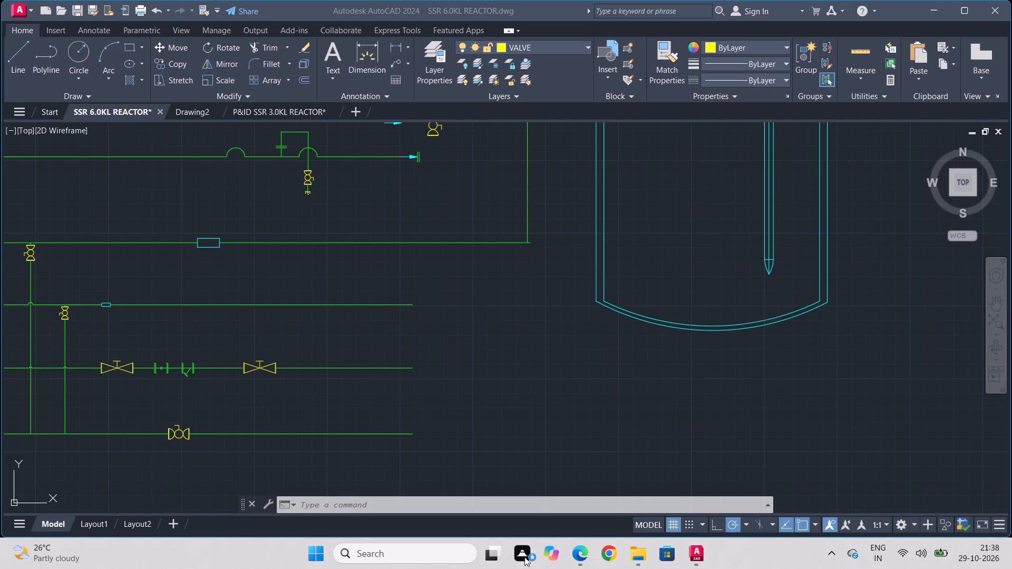
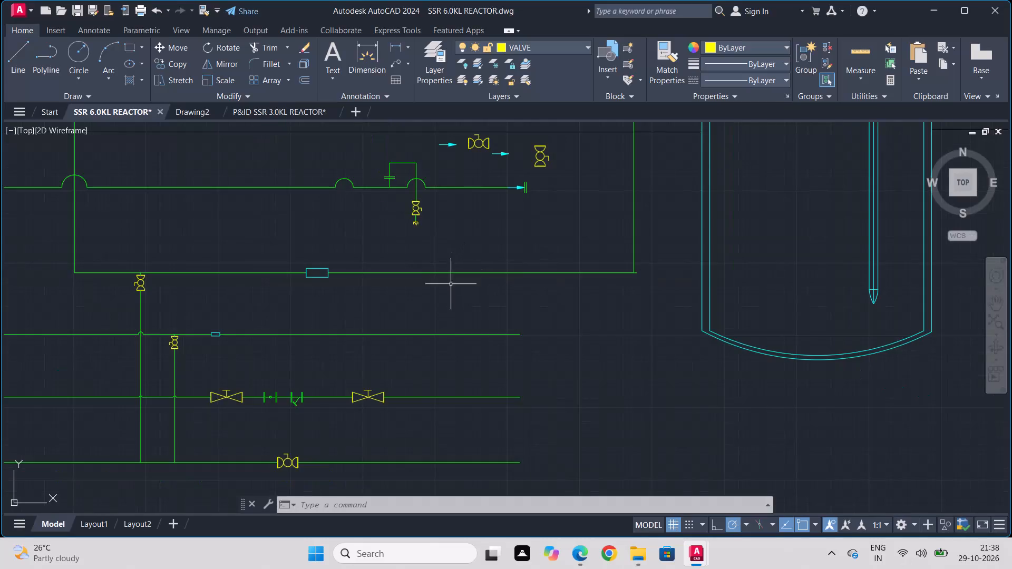
Move the two lowest utility lines straight down a short distance, together with their valves, fittings, jump arcs and line-end symbols.
scroll(446, 350, down, 1)
middle_drag(445, 359, 505, 290)
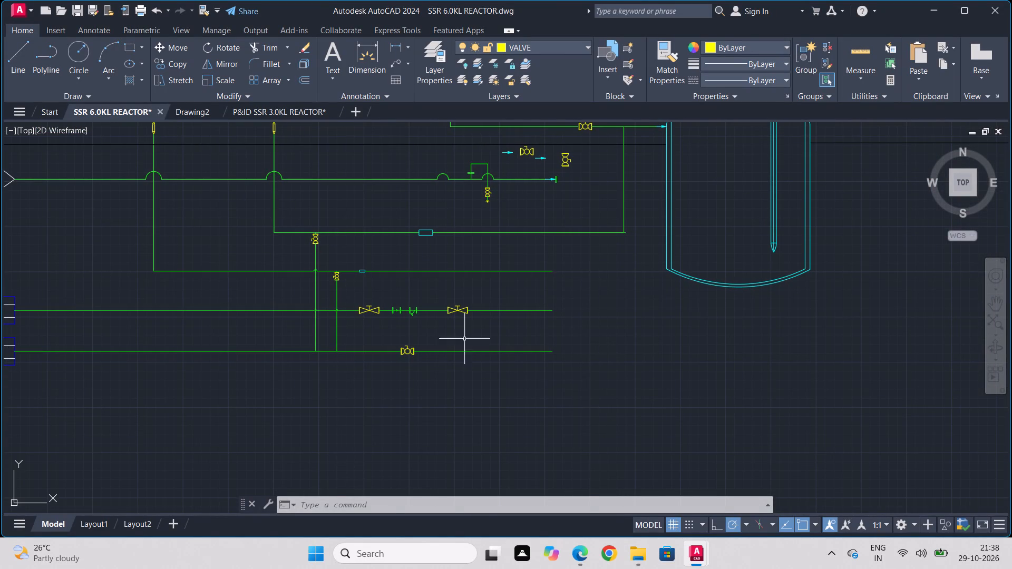
click(498, 295)
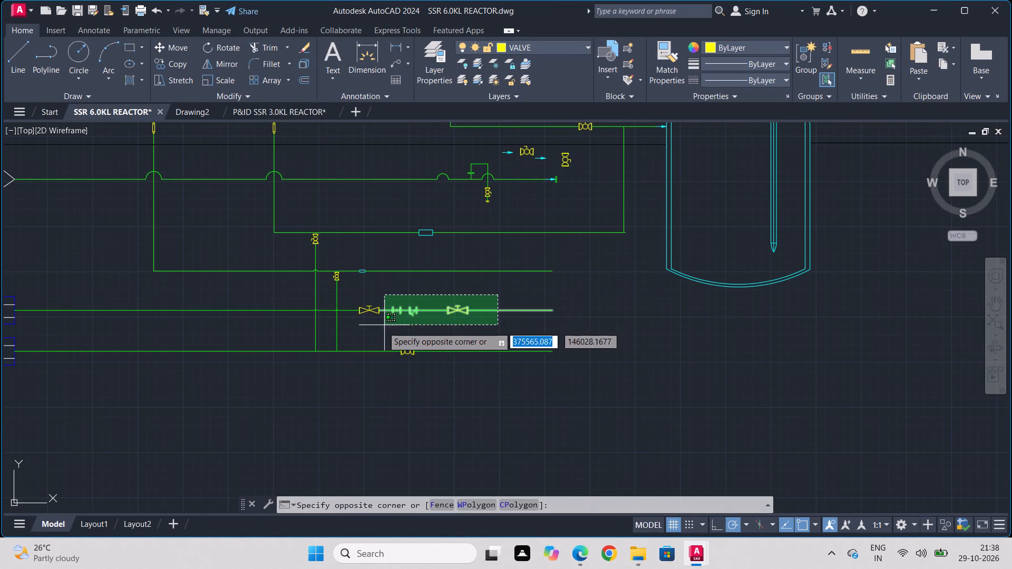
click(354, 372)
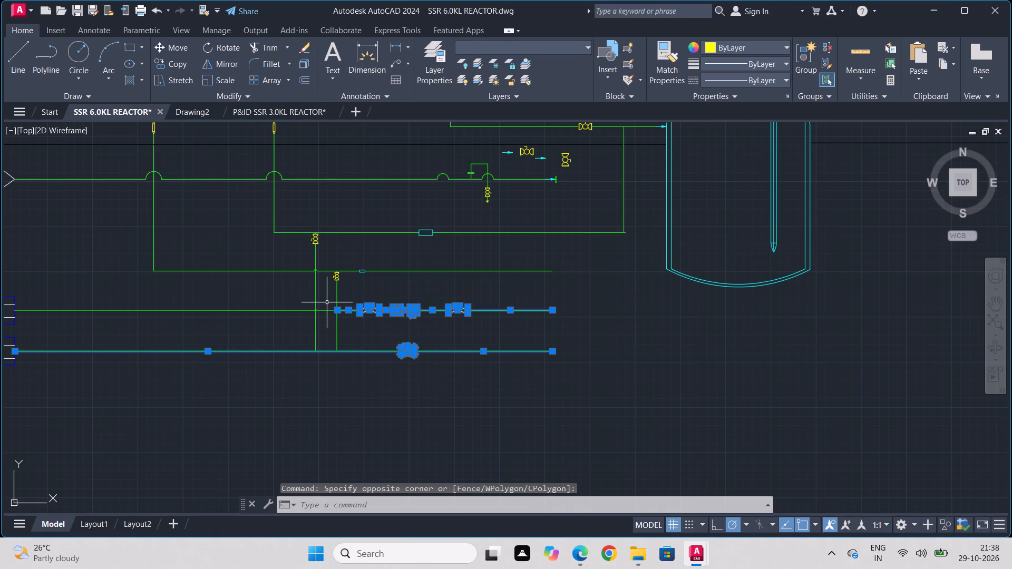
scroll(327, 303, up, 3)
click(327, 303)
click(313, 365)
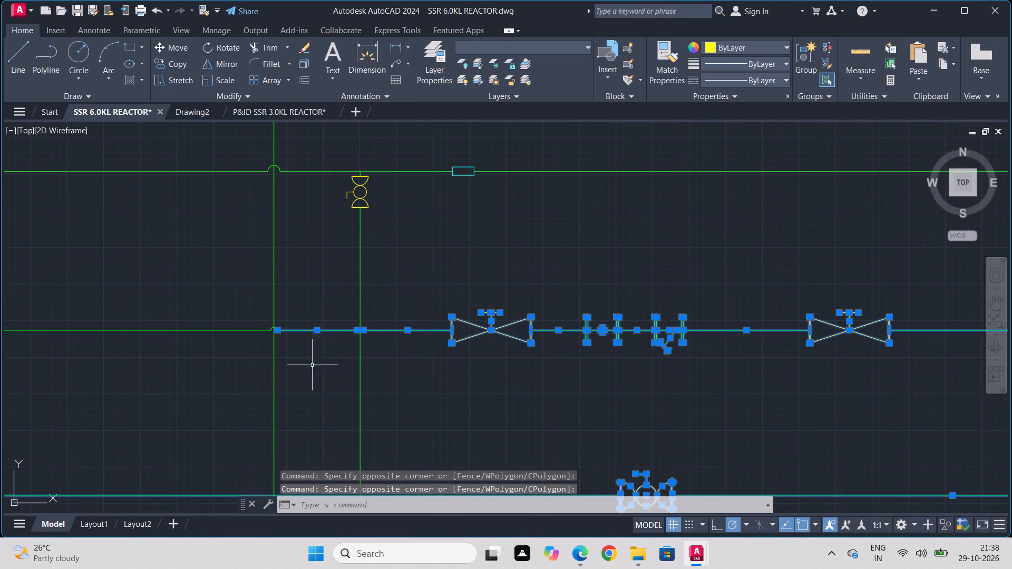
scroll(338, 332, up, 3)
scroll(338, 332, down, 1)
scroll(421, 303, up, 3)
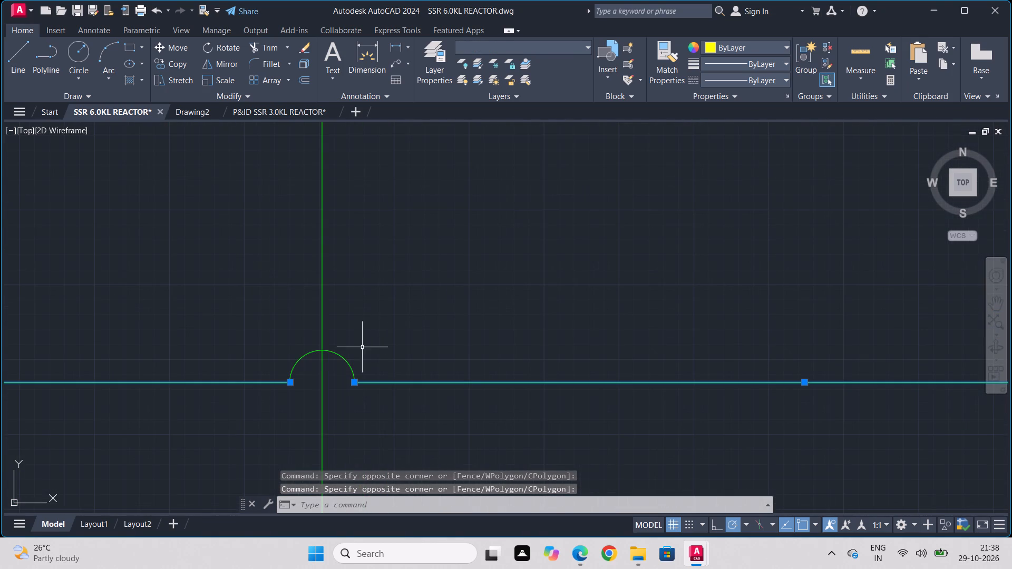
click(352, 362)
click(349, 363)
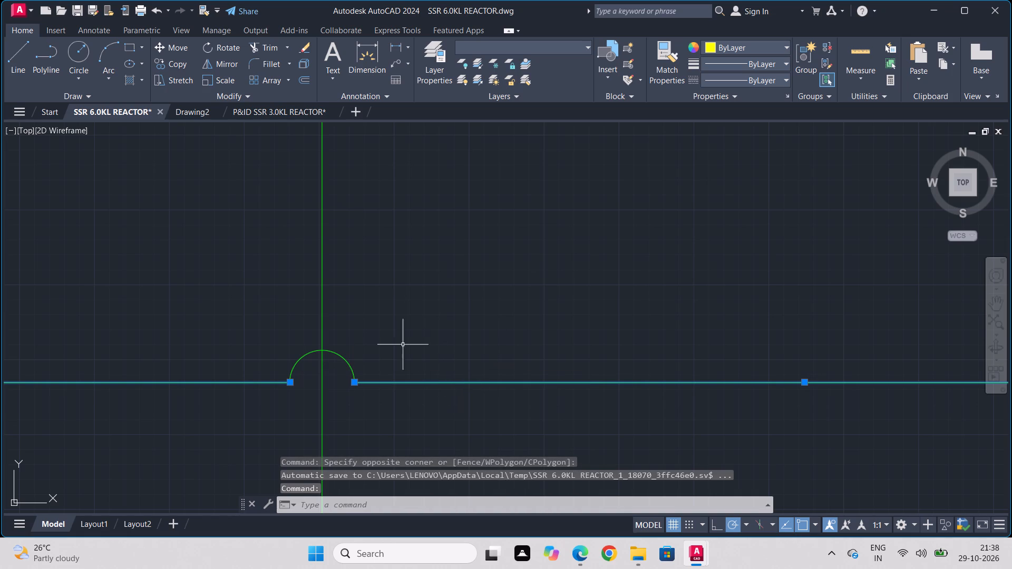
click(361, 347)
click(346, 387)
scroll(232, 373, down, 2)
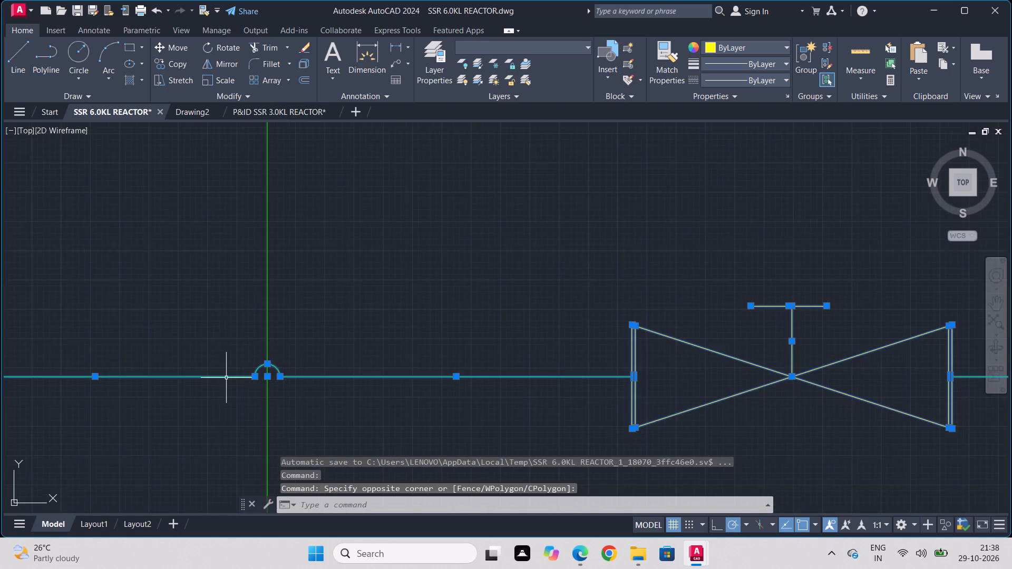
scroll(224, 379, down, 1)
middle_drag(224, 379, 580, 322)
scroll(402, 337, up, 2)
drag(280, 263, 224, 347)
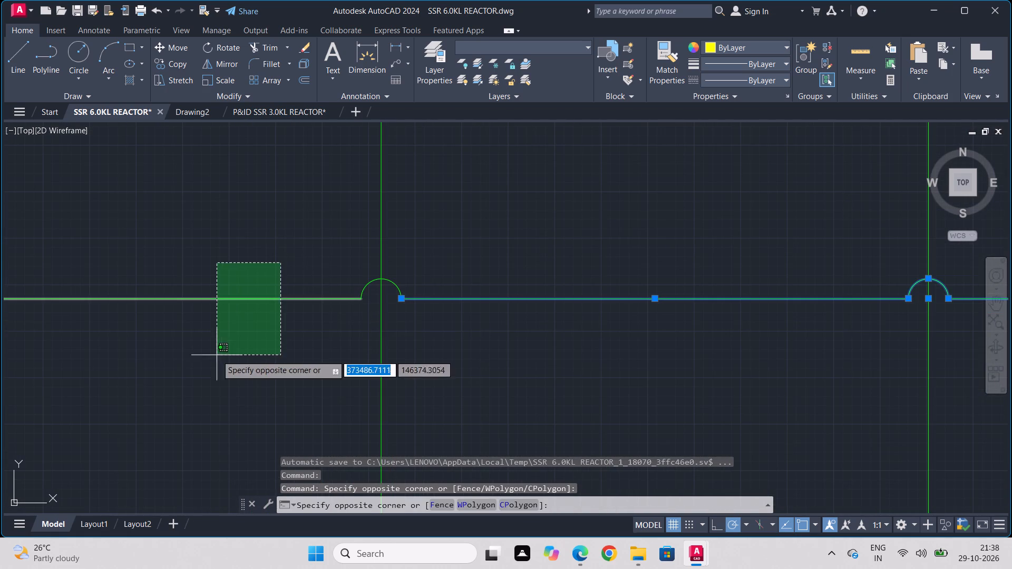
click(217, 355)
scroll(343, 285, down, 2)
scroll(343, 285, up, 7)
drag(389, 247, 402, 266)
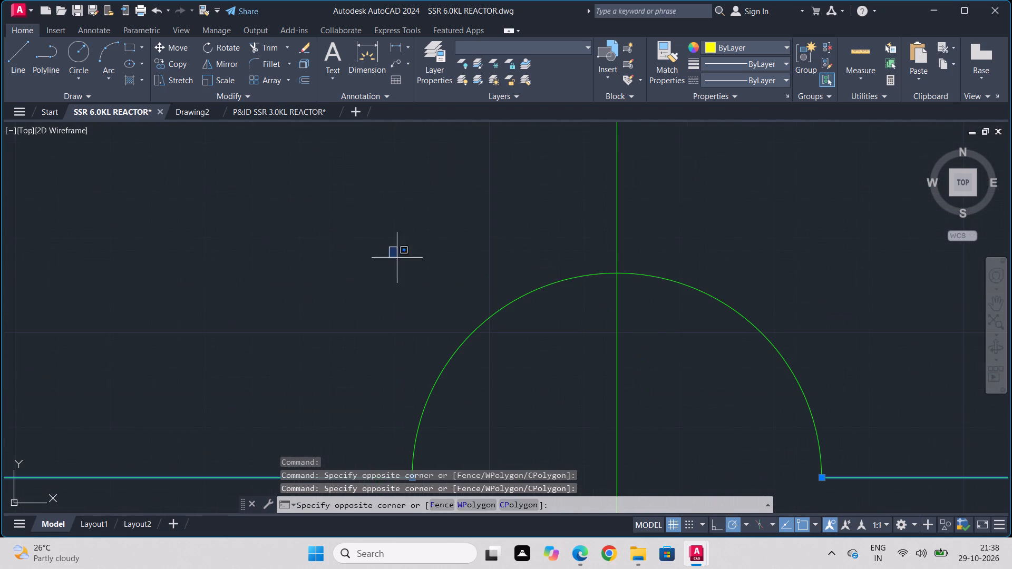
drag(402, 266, 456, 388)
drag(547, 241, 542, 251)
click(459, 414)
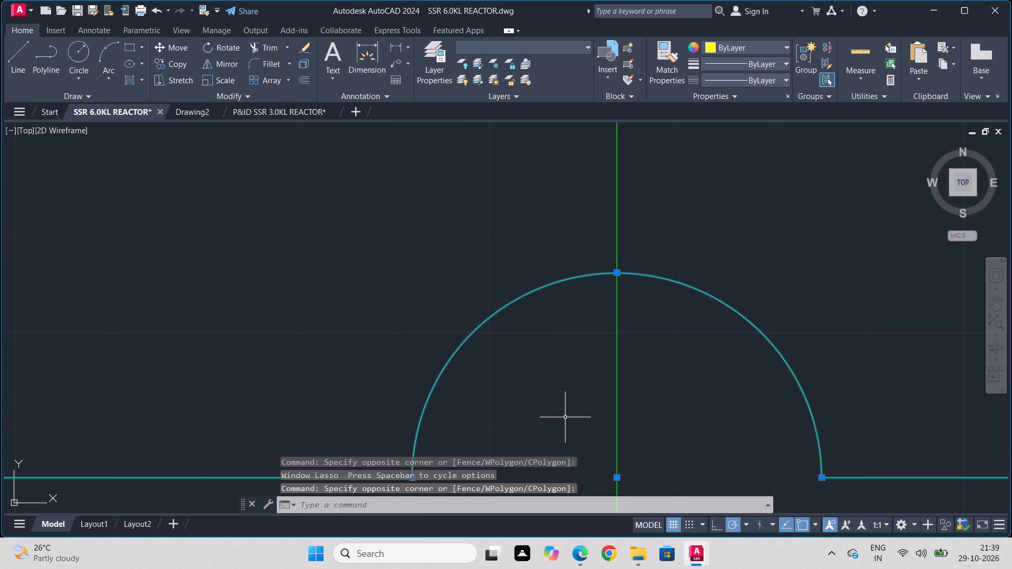
scroll(556, 427, down, 2)
scroll(504, 417, down, 1)
scroll(541, 278, down, 2)
middle_drag(408, 387, 519, 212)
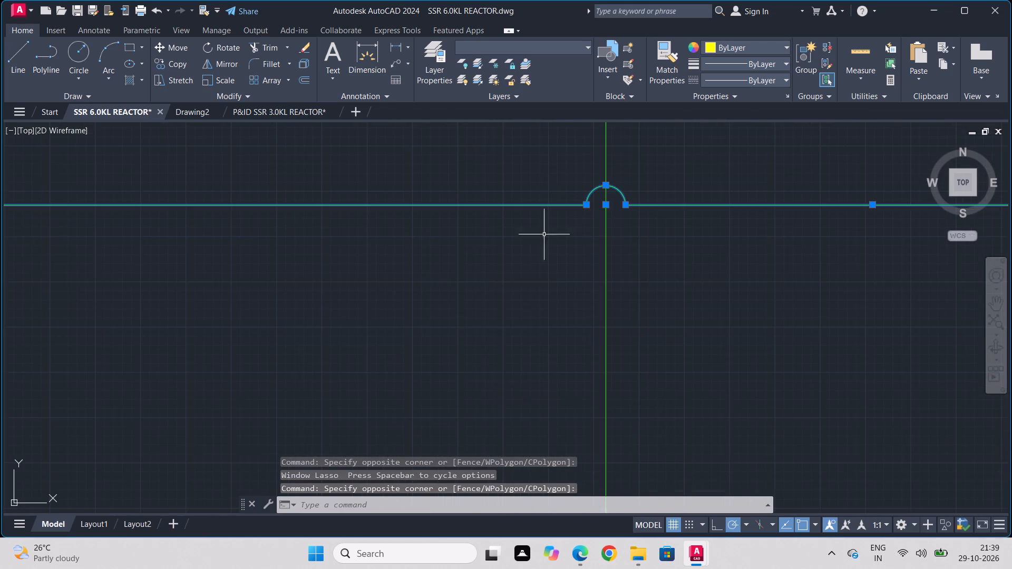
scroll(495, 417, down, 3)
middle_drag(493, 419, 521, 230)
scroll(411, 401, down, 1)
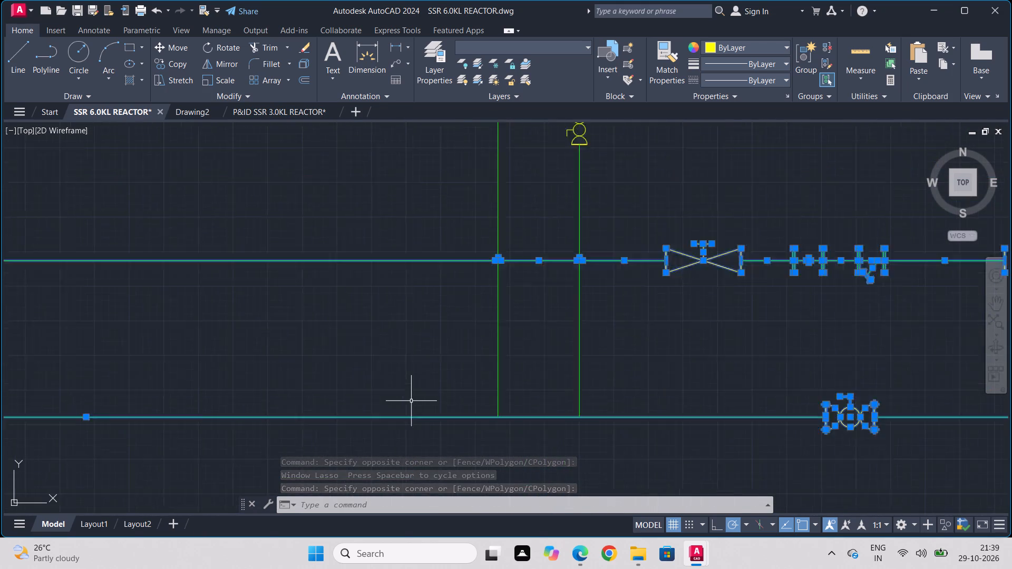
scroll(411, 401, down, 1)
middle_drag(406, 399, 755, 338)
scroll(423, 342, down, 1)
drag(248, 220, 239, 234)
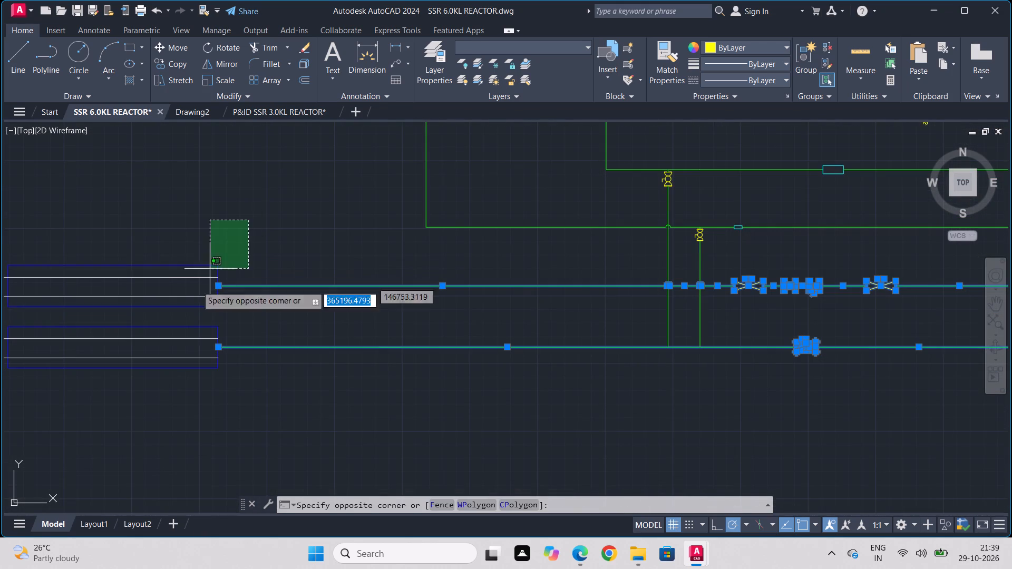
click(117, 399)
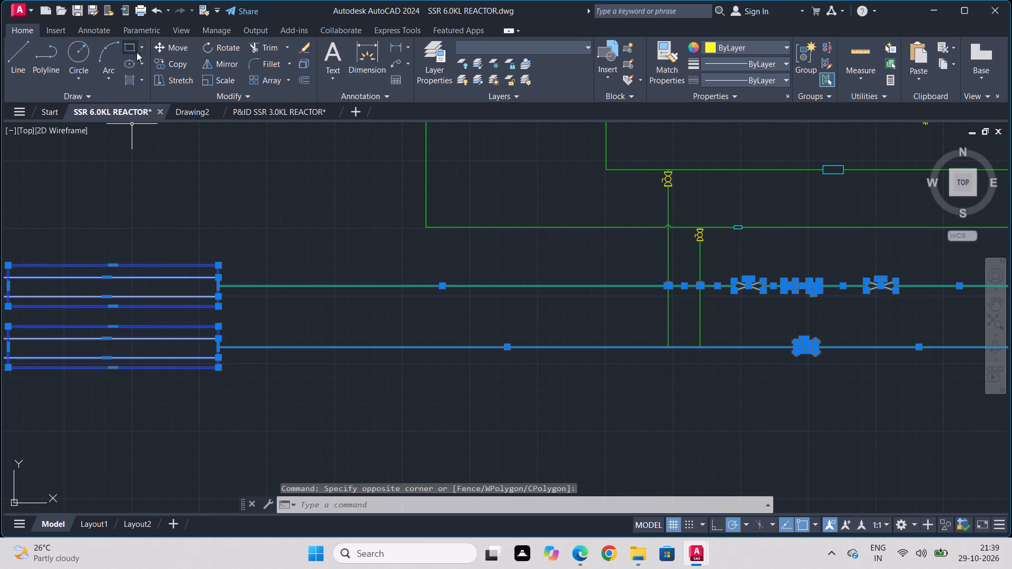
click(173, 51)
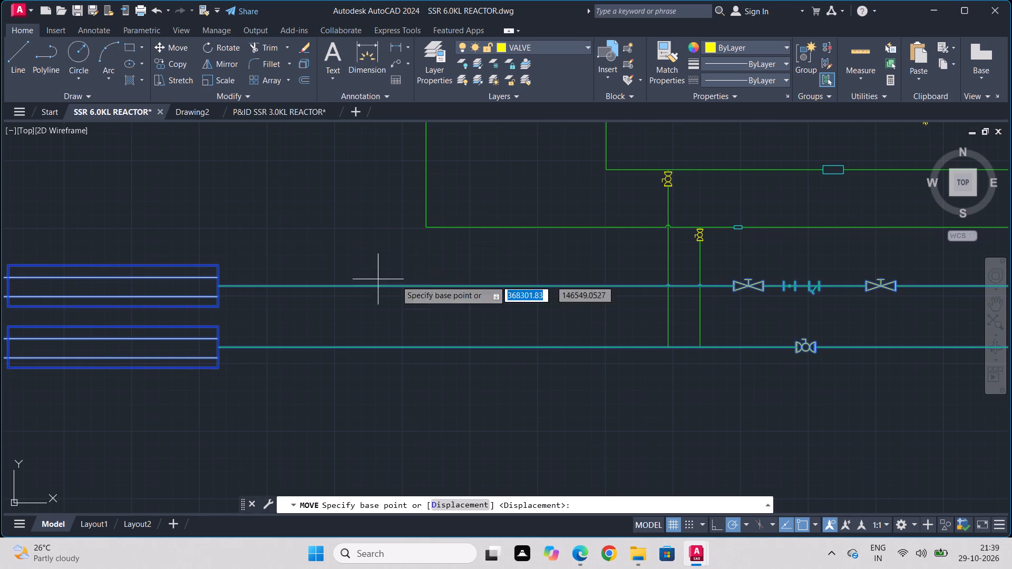
scroll(666, 286, up, 4)
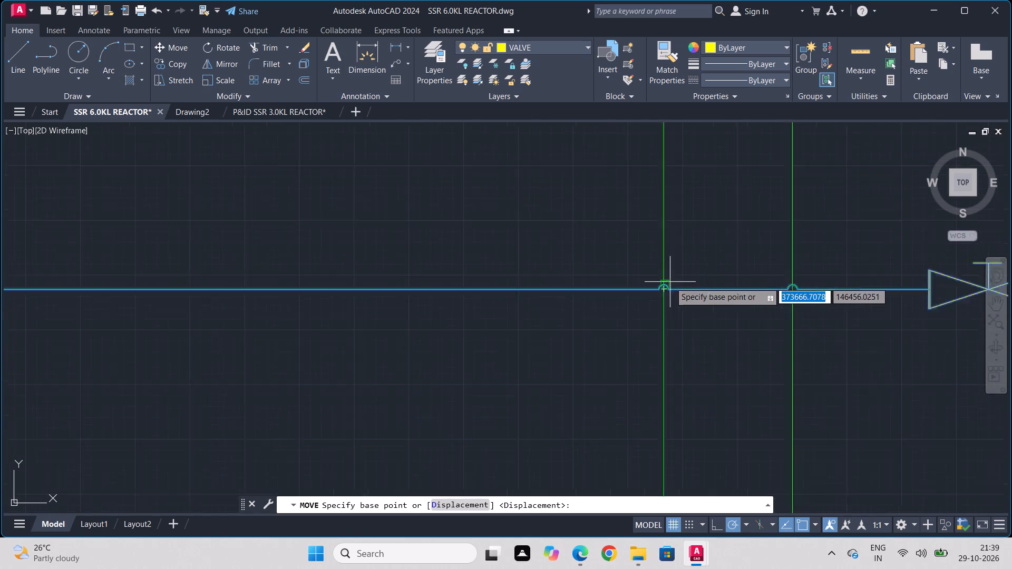
scroll(670, 282, up, 1)
click(649, 294)
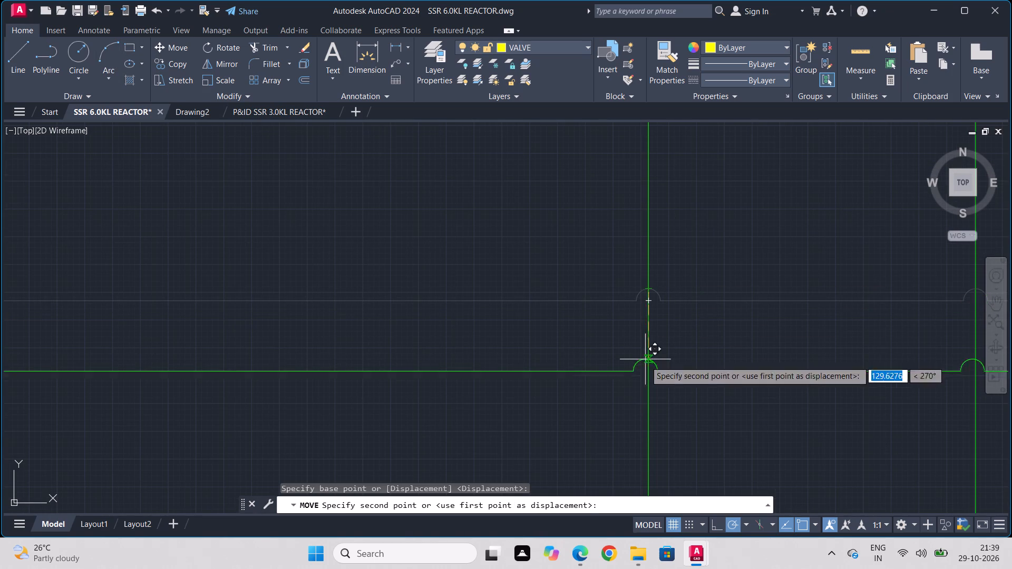
click(647, 392)
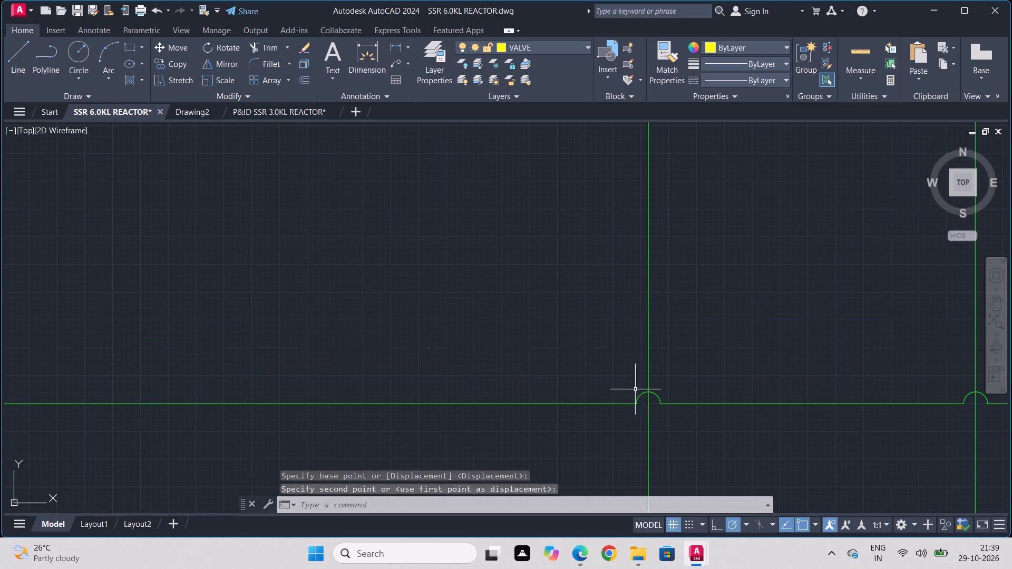
Make SIGNAL -LINE the current layer.
scroll(616, 386, down, 4)
scroll(787, 421, down, 2)
middle_drag(787, 422, 380, 311)
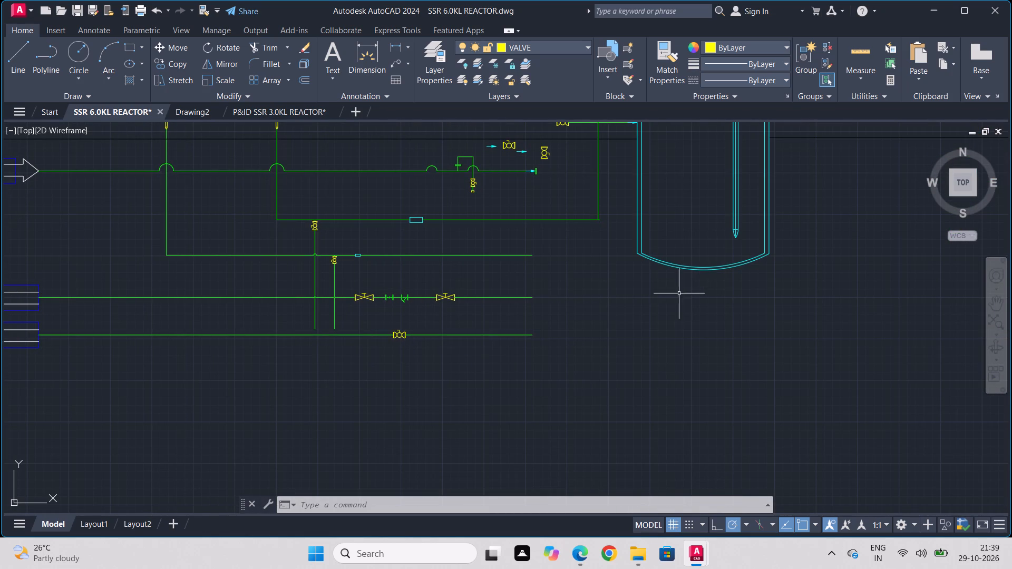
scroll(689, 287, up, 3)
middle_drag(689, 287, 691, 407)
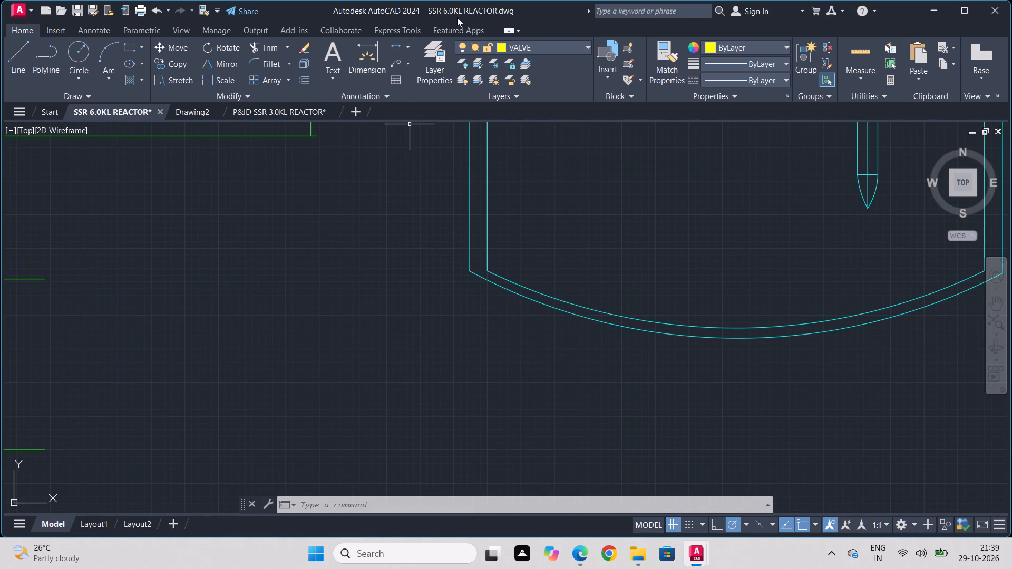
click(444, 61)
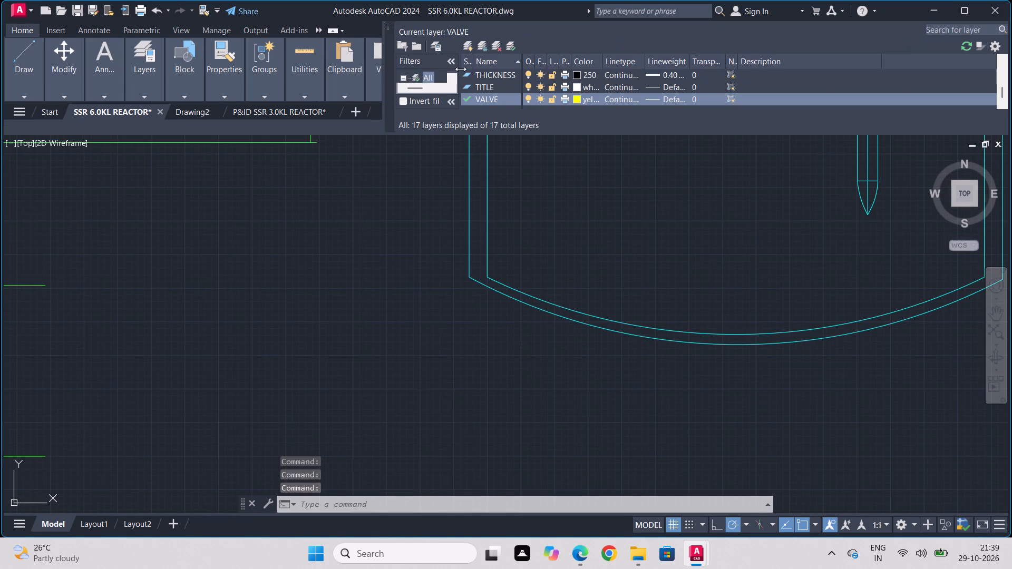
scroll(562, 96, down, 1)
scroll(539, 96, up, 1)
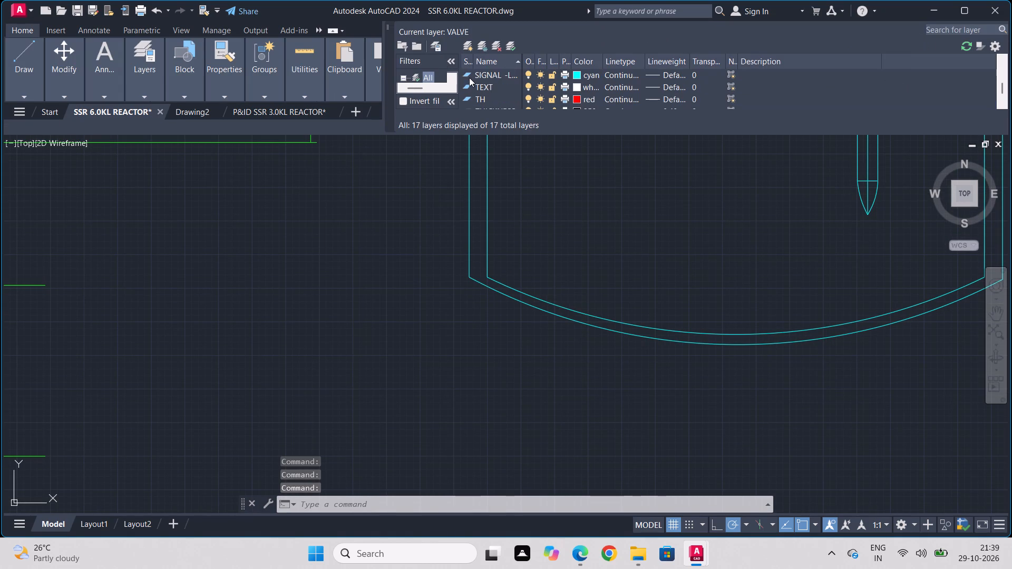
double_click(469, 77)
click(391, 31)
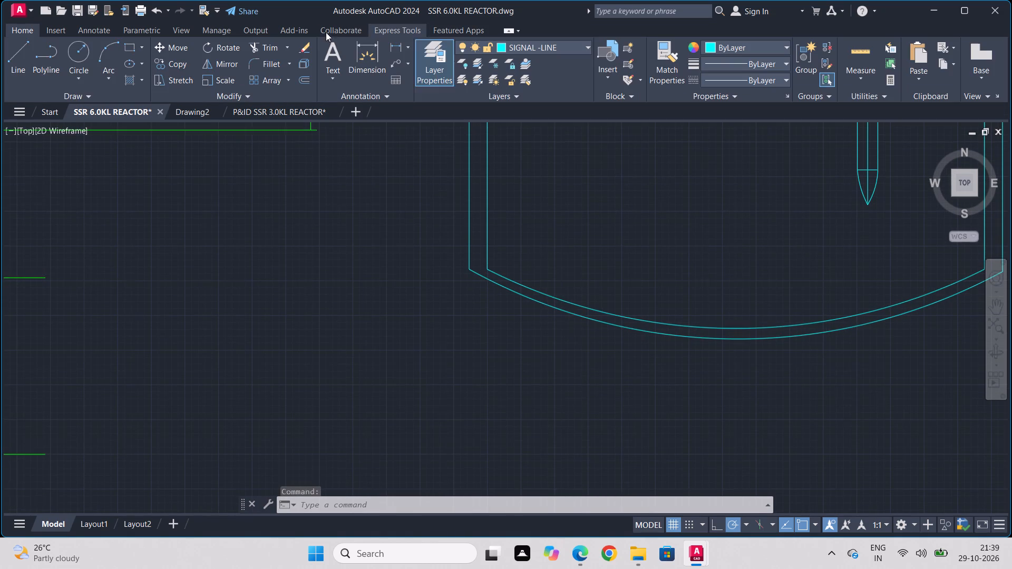
Draw a short slanted line joining the reactor's inner and outer bottom arcs, just left of the vessel's lowest point.
click(20, 56)
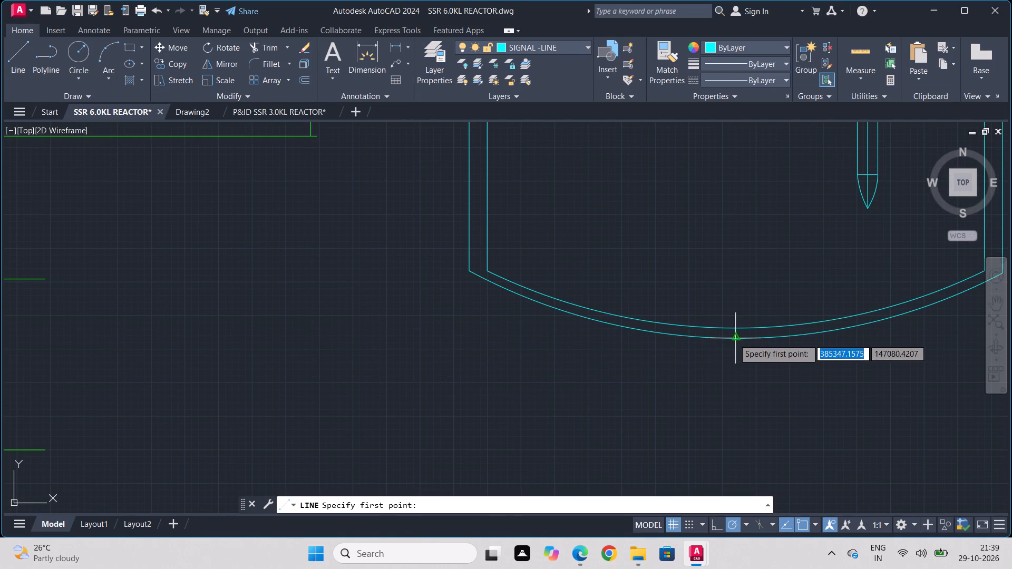
scroll(673, 349, up, 2)
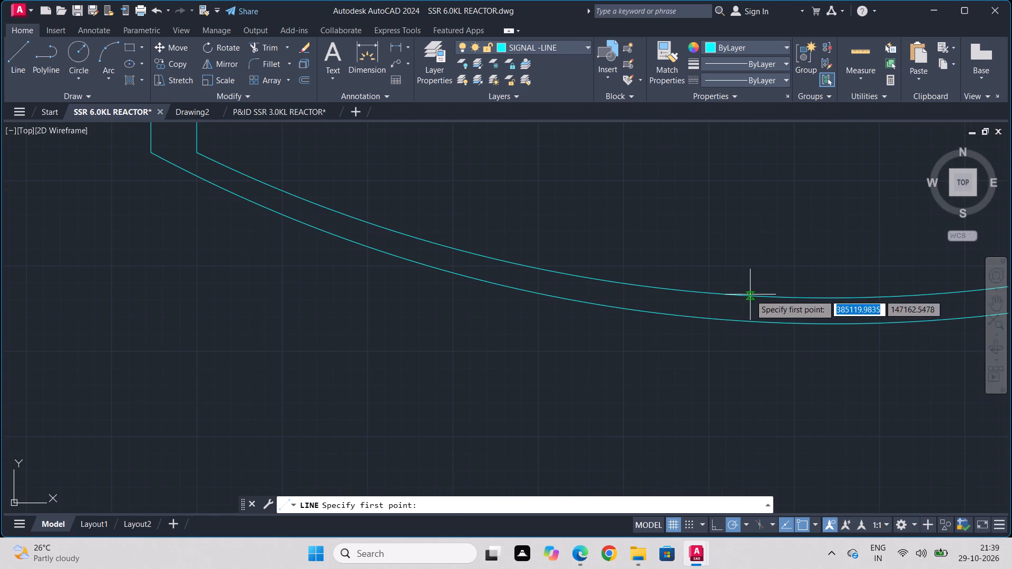
click(750, 295)
click(713, 318)
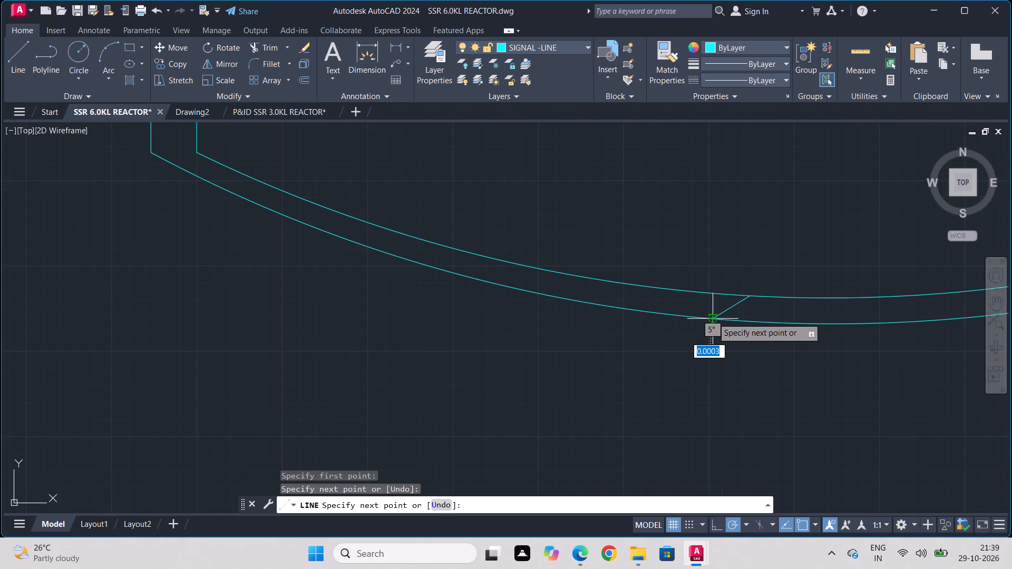
key(Escape)
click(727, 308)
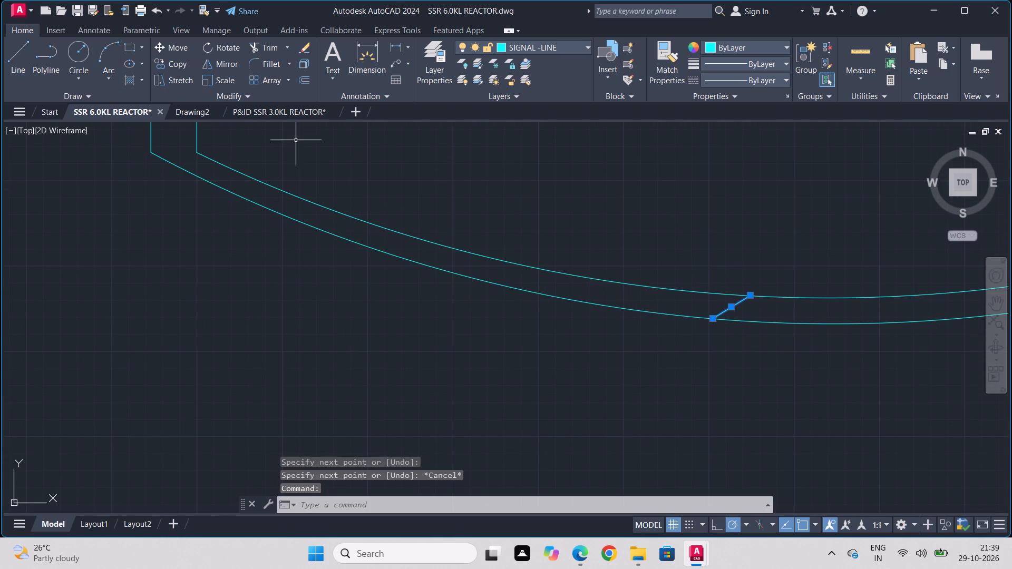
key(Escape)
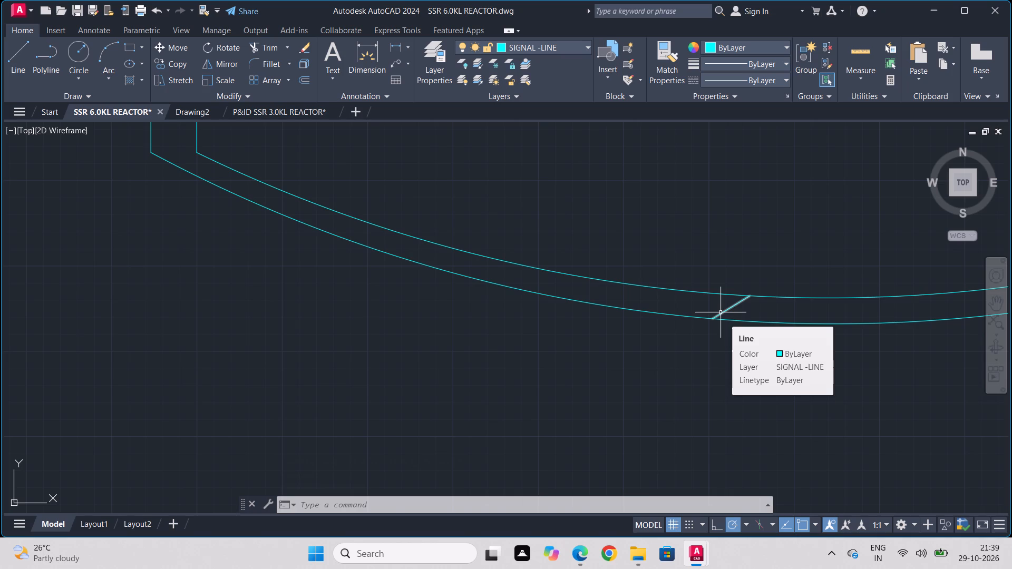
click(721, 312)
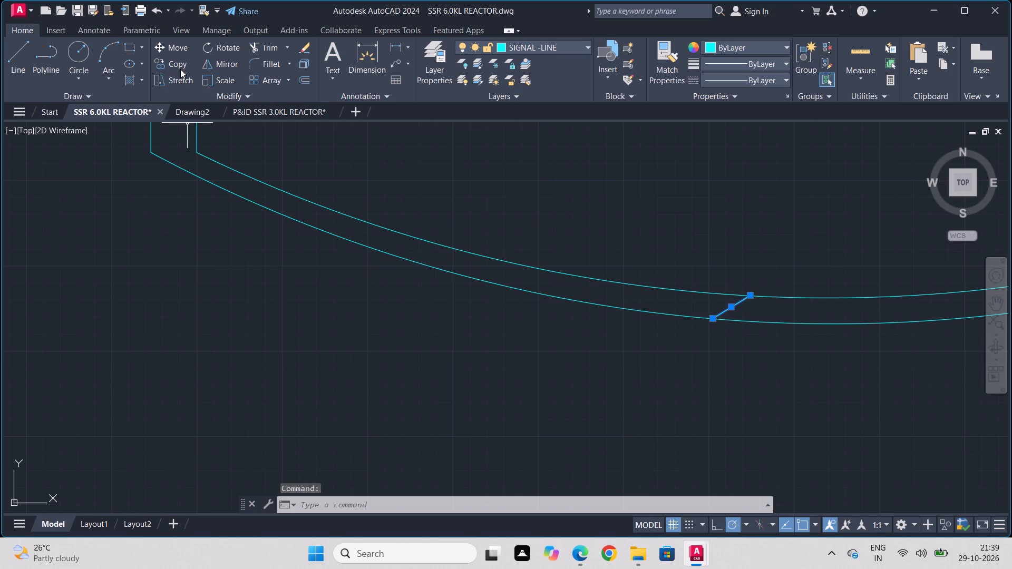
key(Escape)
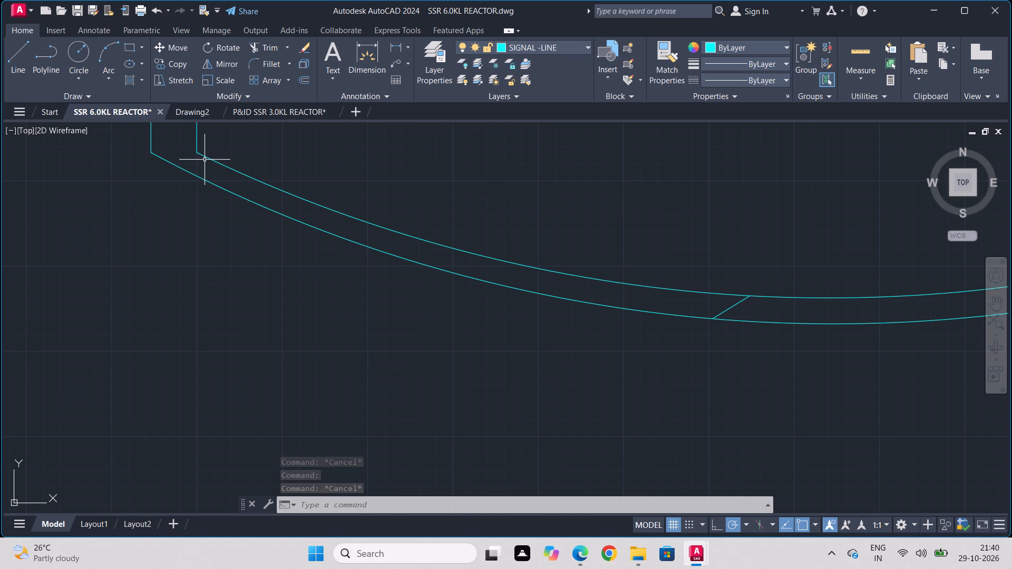
Draw a second short line between the reactor's inner and outer bottom arcs, right of the lowest point and slanting the opposite way.
click(16, 41)
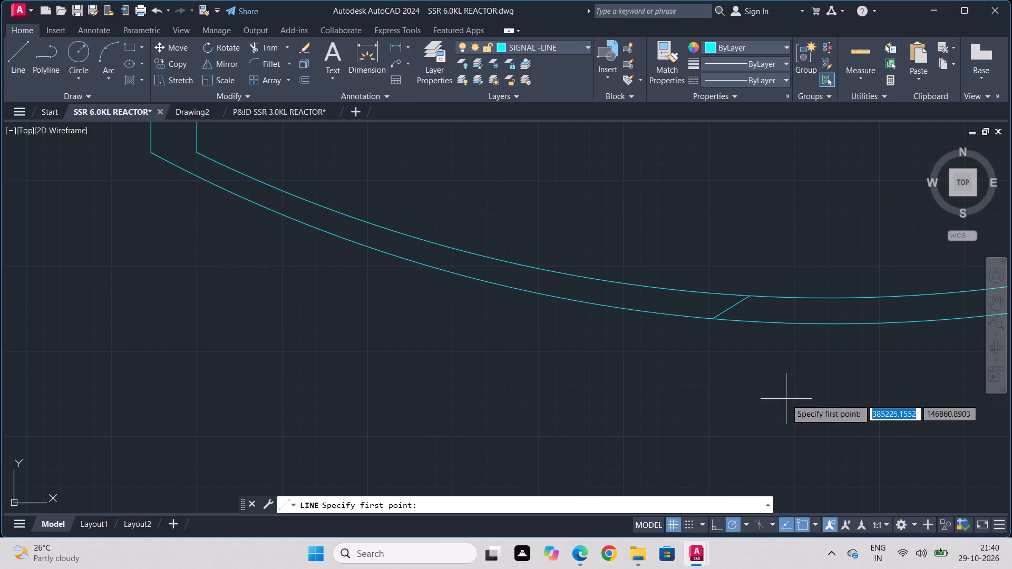
middle_drag(786, 399, 231, 408)
scroll(208, 409, down, 1)
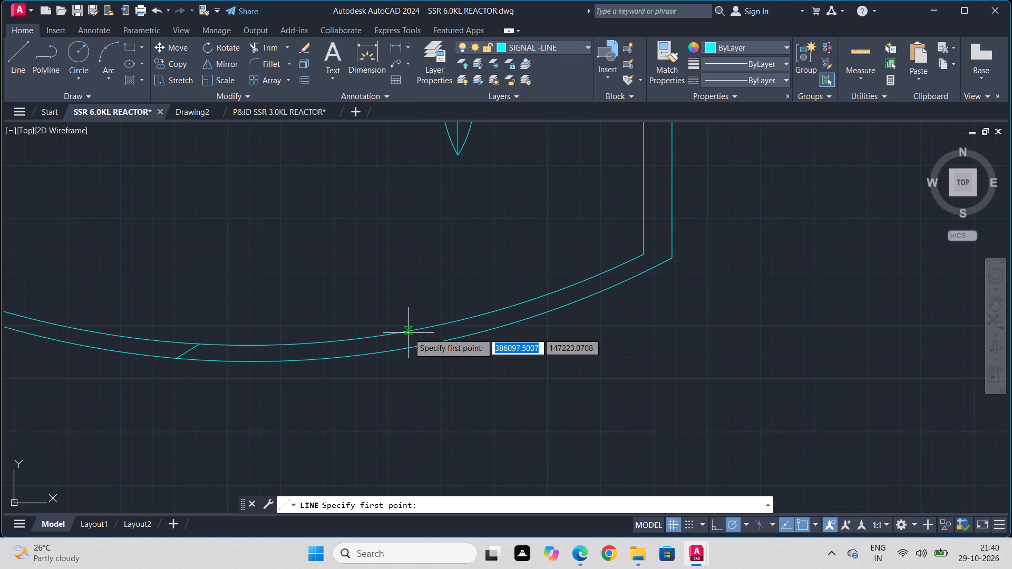
click(390, 336)
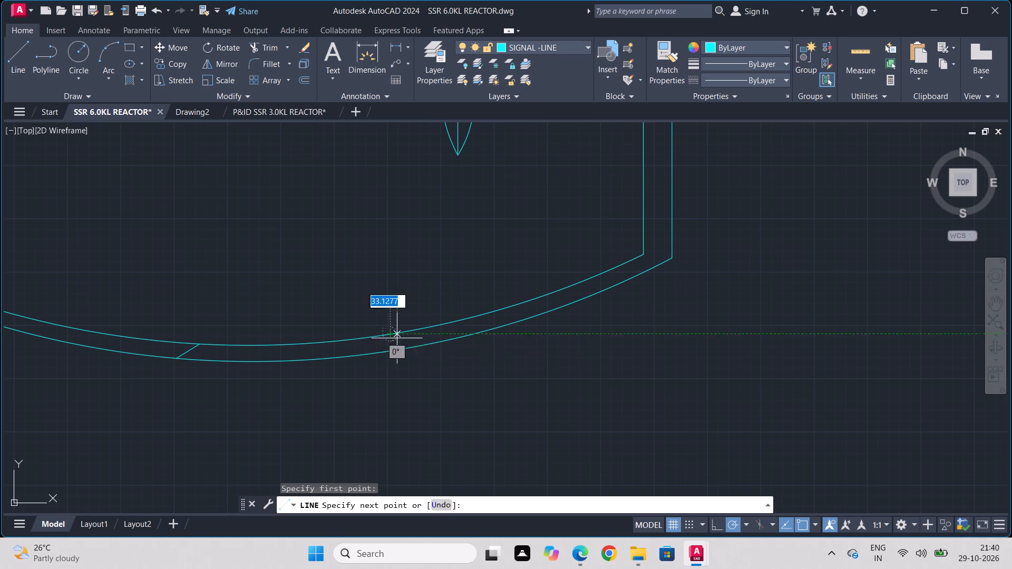
click(414, 344)
key(Escape)
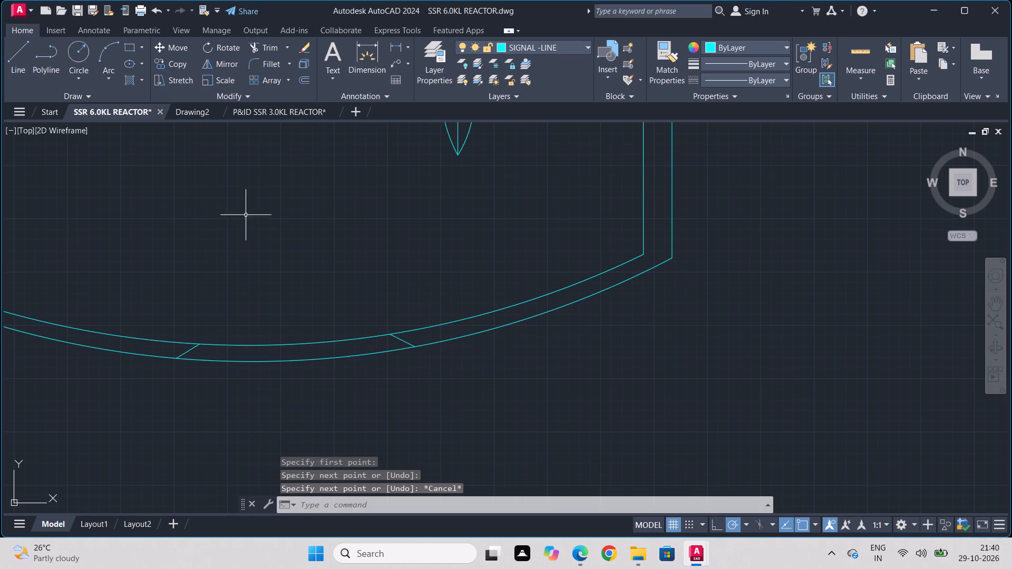
Trim away the reactor's outer bottom arc between the two short slanted lines.
click(269, 47)
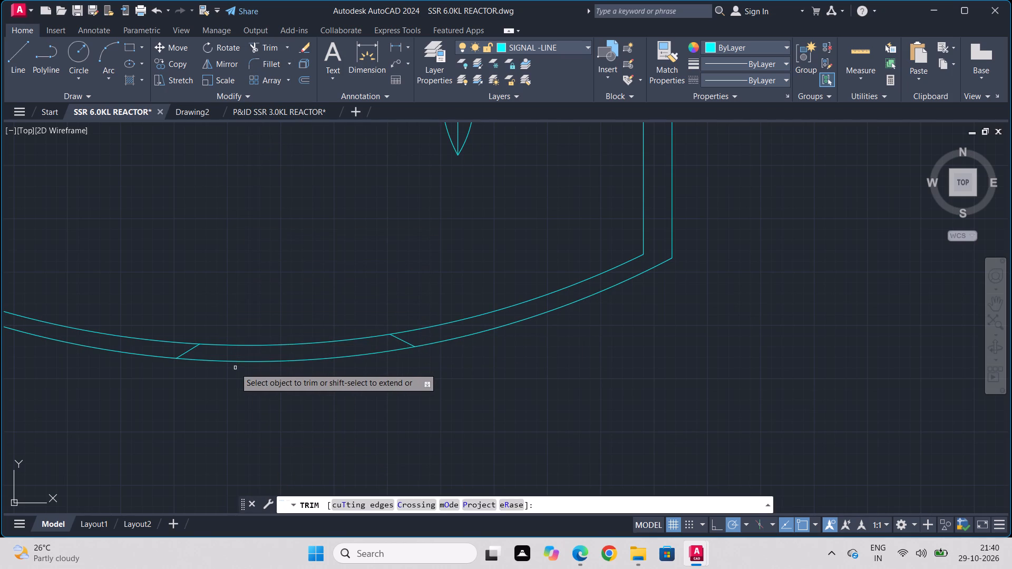
drag(239, 365, 258, 358)
scroll(332, 406, down, 1)
key(Escape)
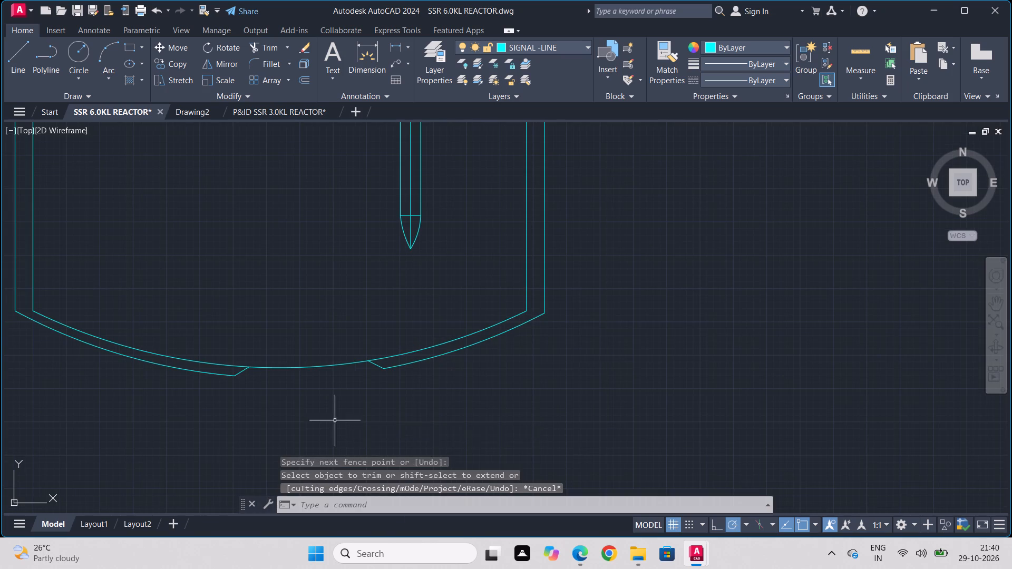
Move the left slanted line farther left along the reactor's inner bottom arc, keeping its upper end on the arc.
scroll(299, 425, down, 3)
middle_drag(229, 425, 397, 376)
scroll(397, 375, up, 2)
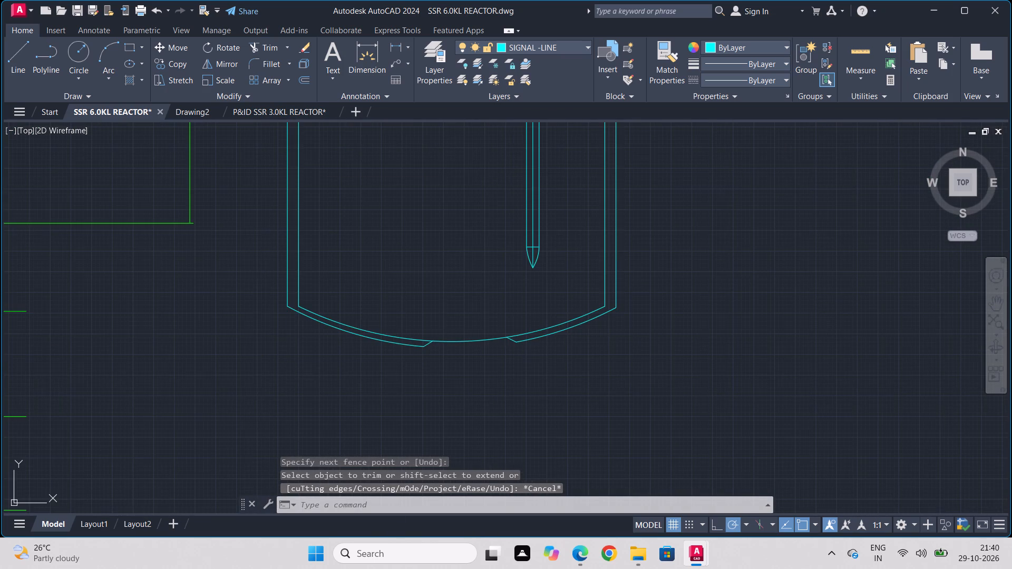
scroll(425, 352, up, 4)
drag(429, 313, 435, 338)
click(435, 338)
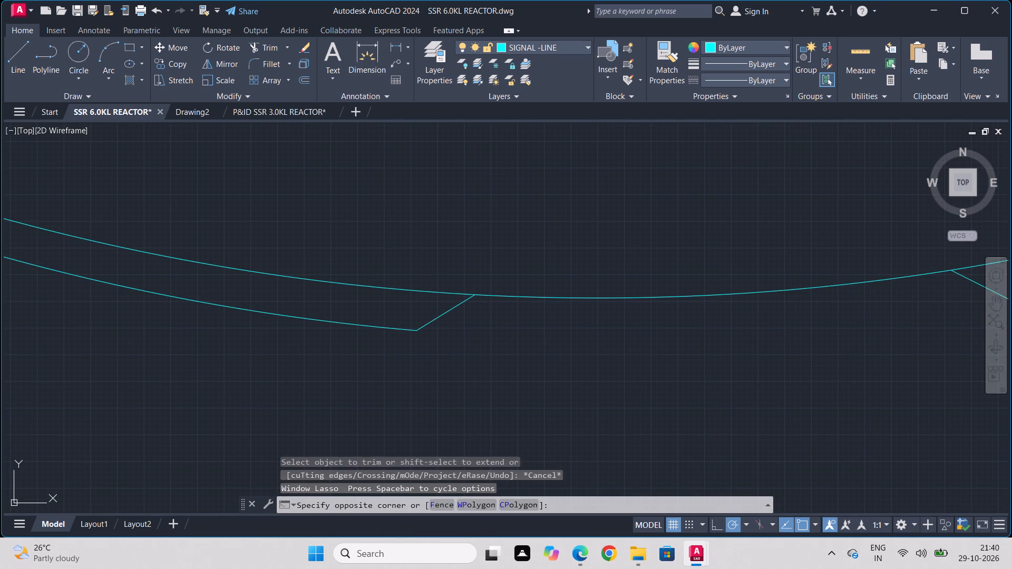
drag(429, 319, 420, 315)
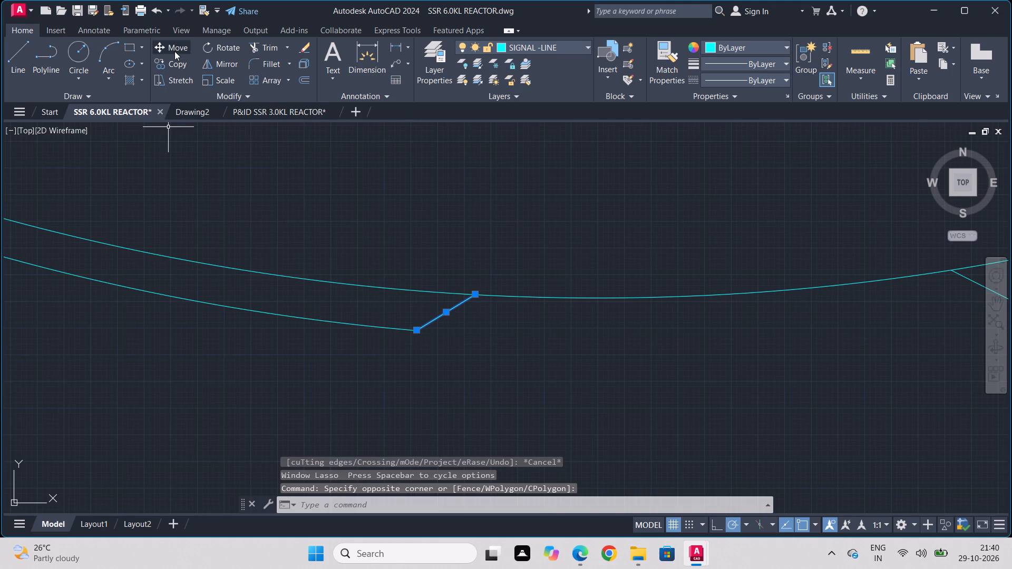
click(174, 51)
click(473, 293)
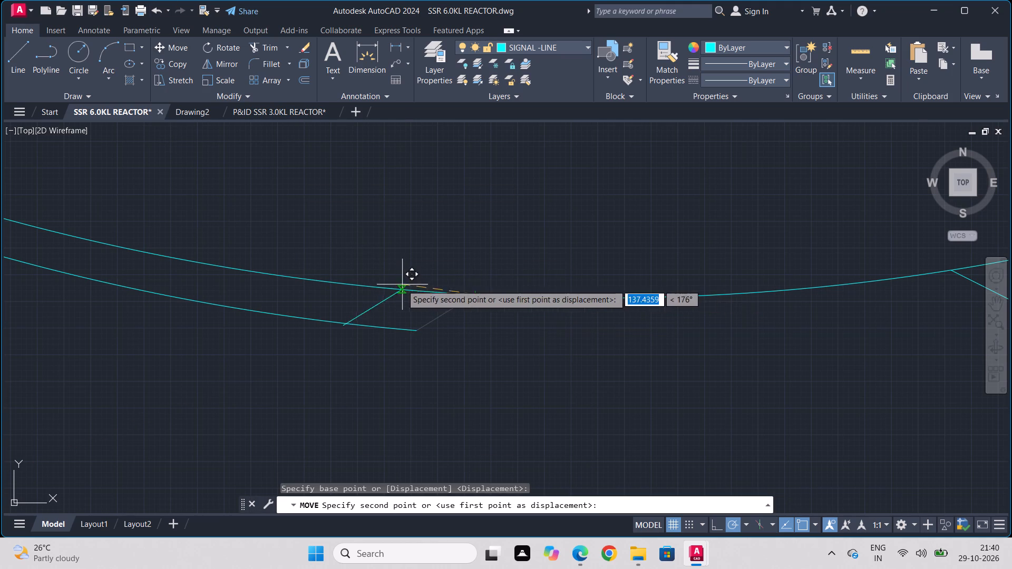
click(278, 276)
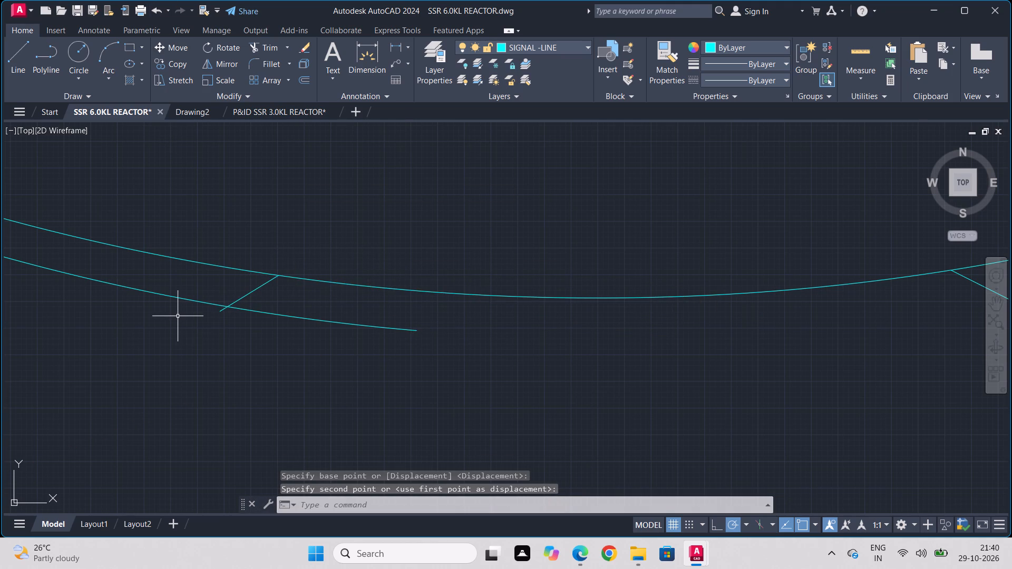
Trim the moved slanted line's overhang and the leftover outer arc so the two meet in a clean corner.
text(tr)
key(Return)
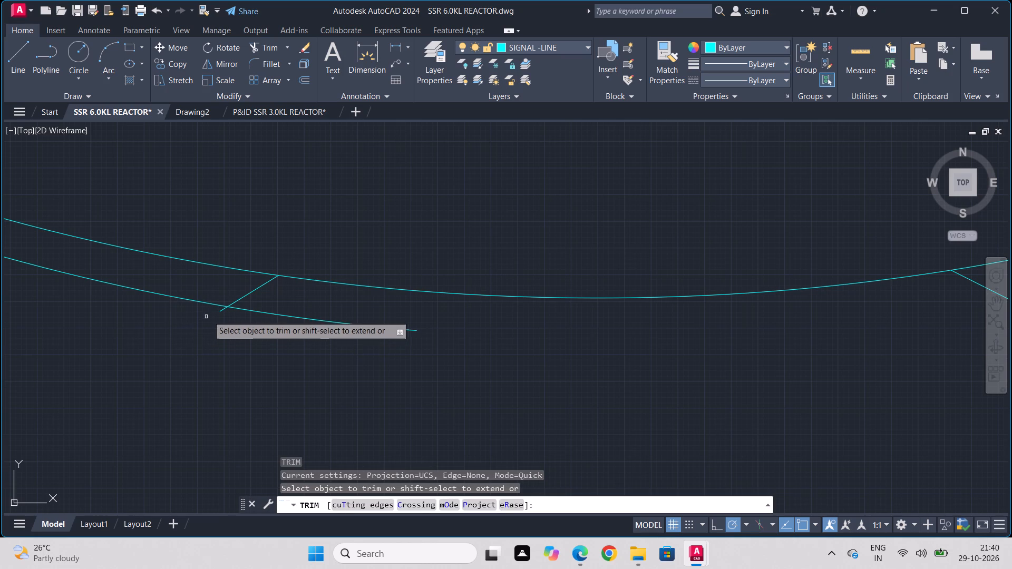
click(221, 312)
drag(254, 323, 287, 312)
scroll(531, 381, down, 1)
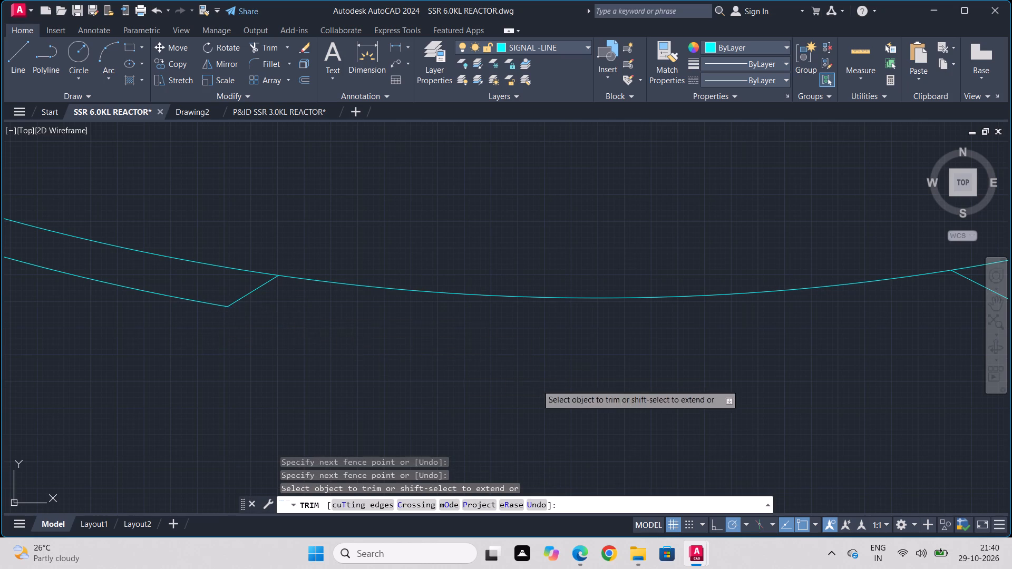
scroll(538, 385, down, 1)
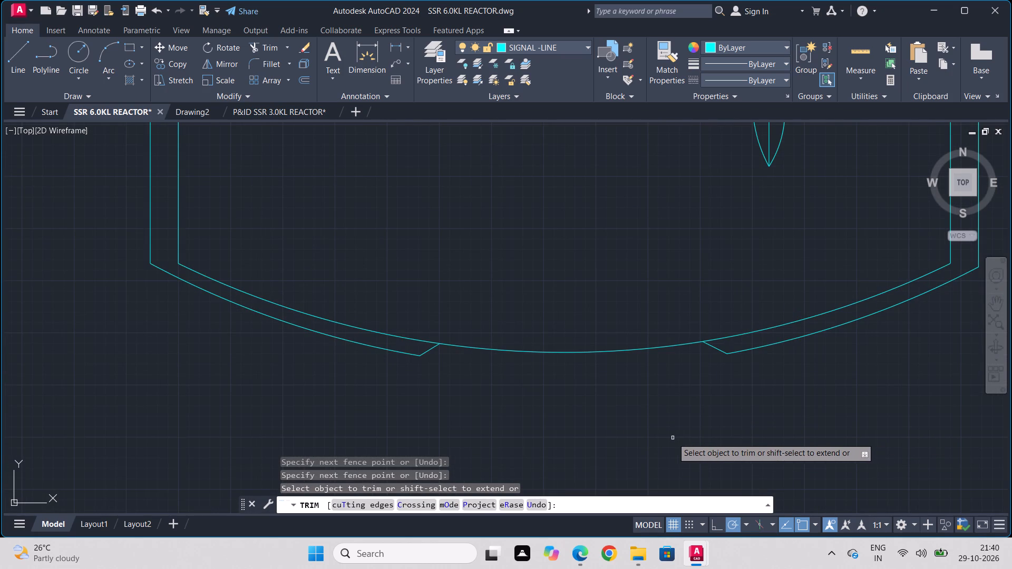
key(Escape)
Enlarge the vertical valve hanging from the lower utility line, with its short connector, scaling from the connector's junction with that line.
scroll(514, 426, down, 2)
scroll(348, 401, down, 1)
middle_drag(348, 401, 489, 323)
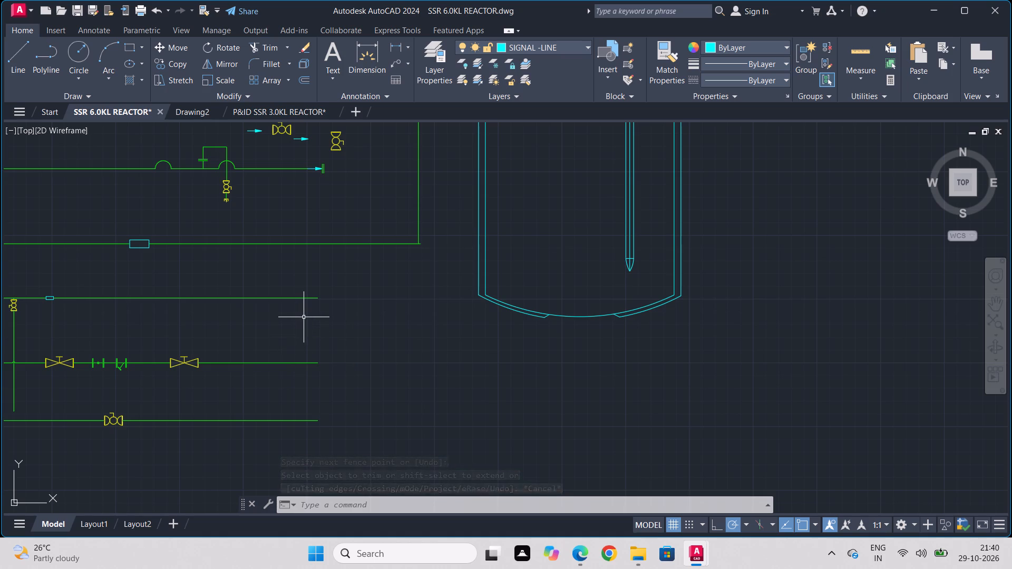
middle_drag(132, 290, 373, 297)
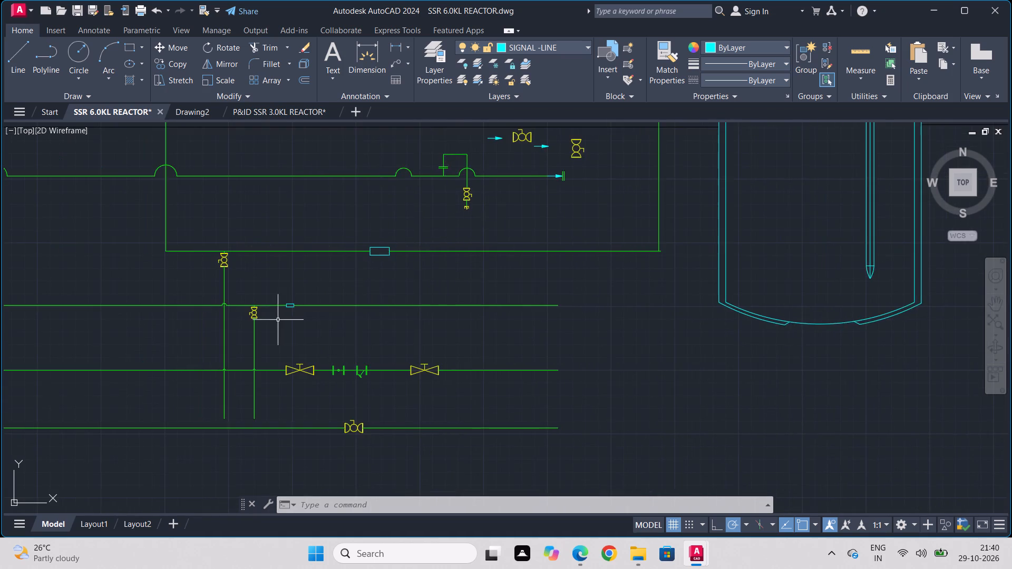
scroll(275, 316, up, 3)
middle_drag(275, 316, 391, 319)
scroll(269, 293, up, 2)
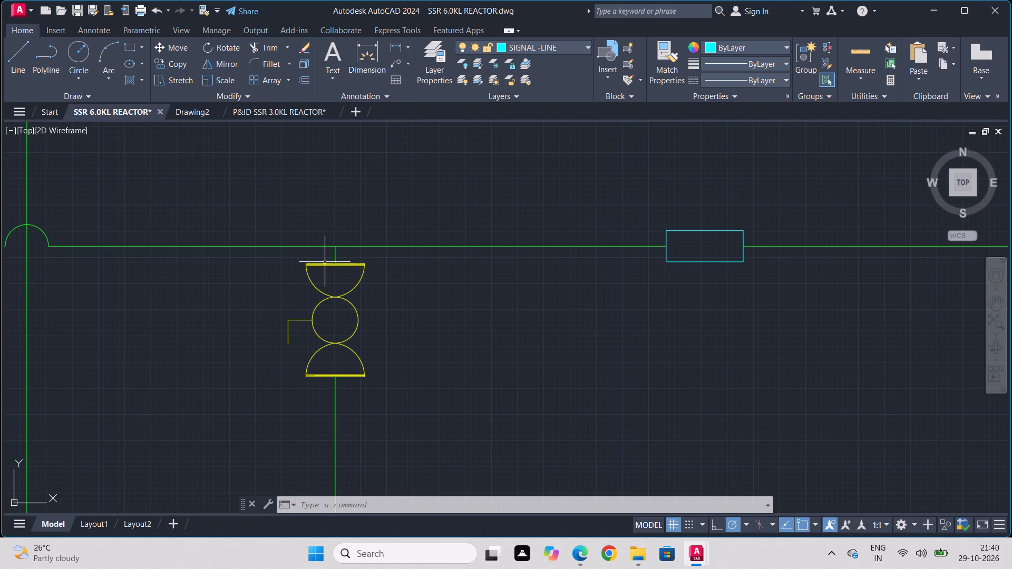
click(326, 261)
click(269, 388)
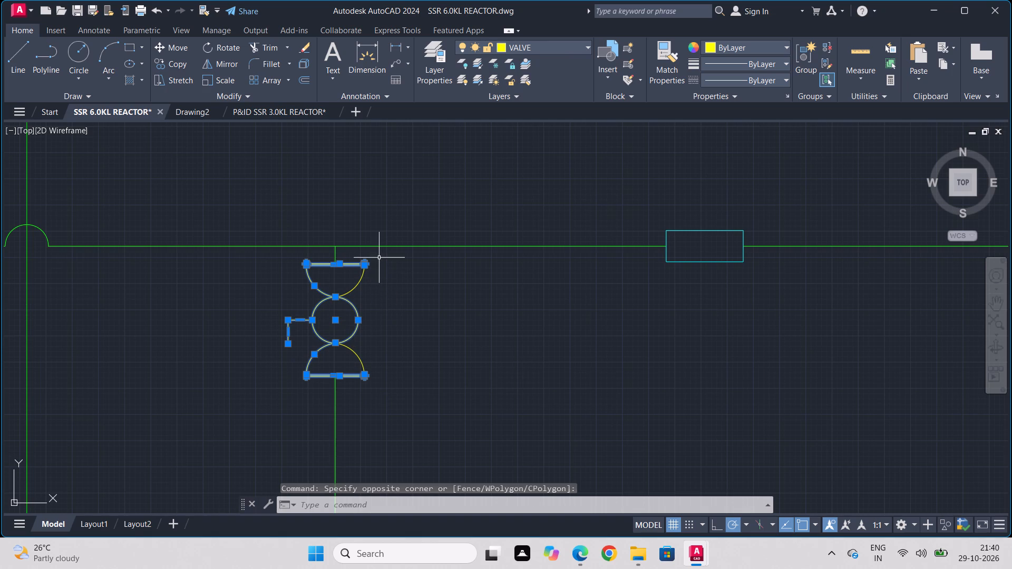
click(379, 258)
click(344, 383)
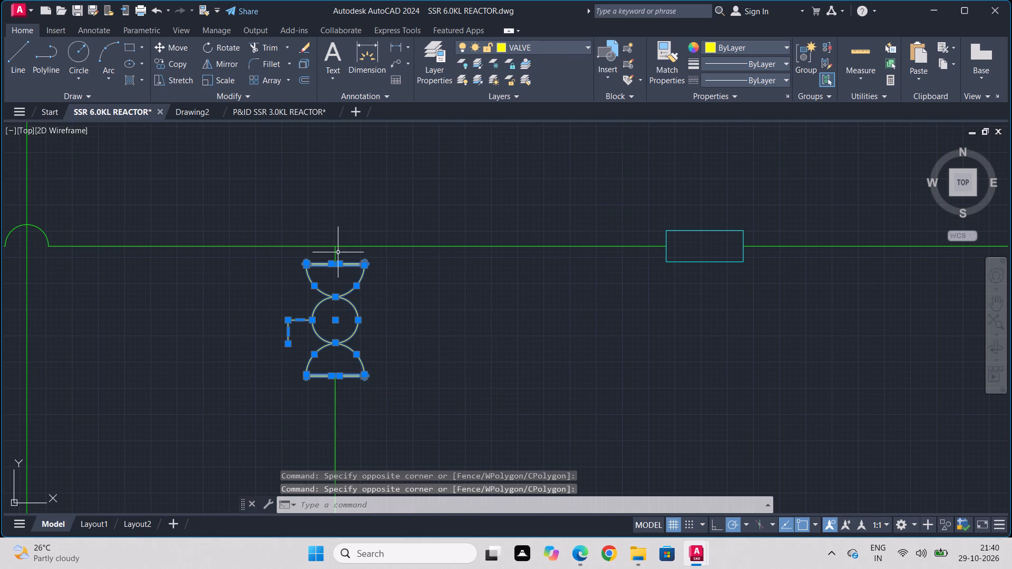
click(335, 254)
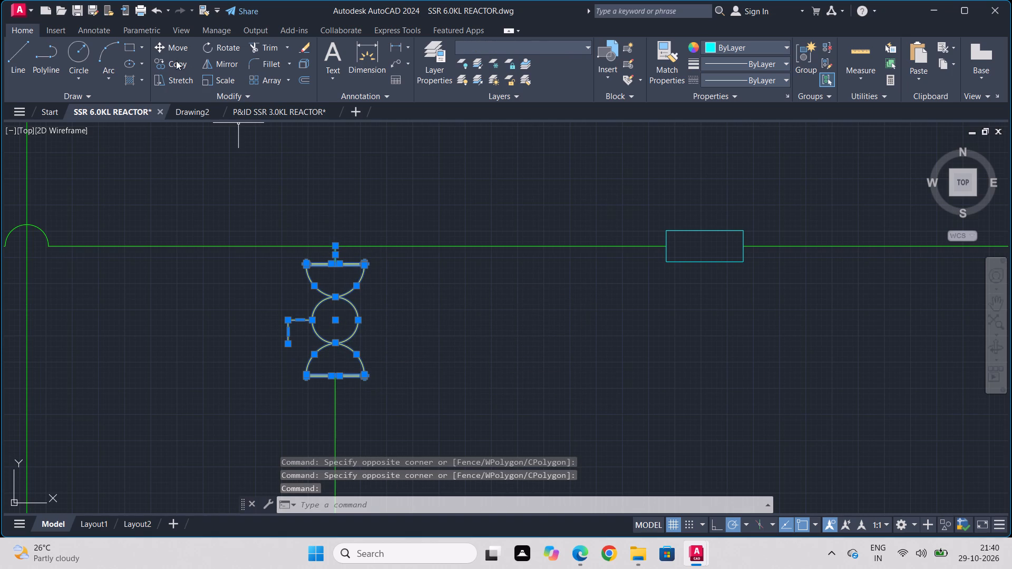
click(212, 79)
click(334, 241)
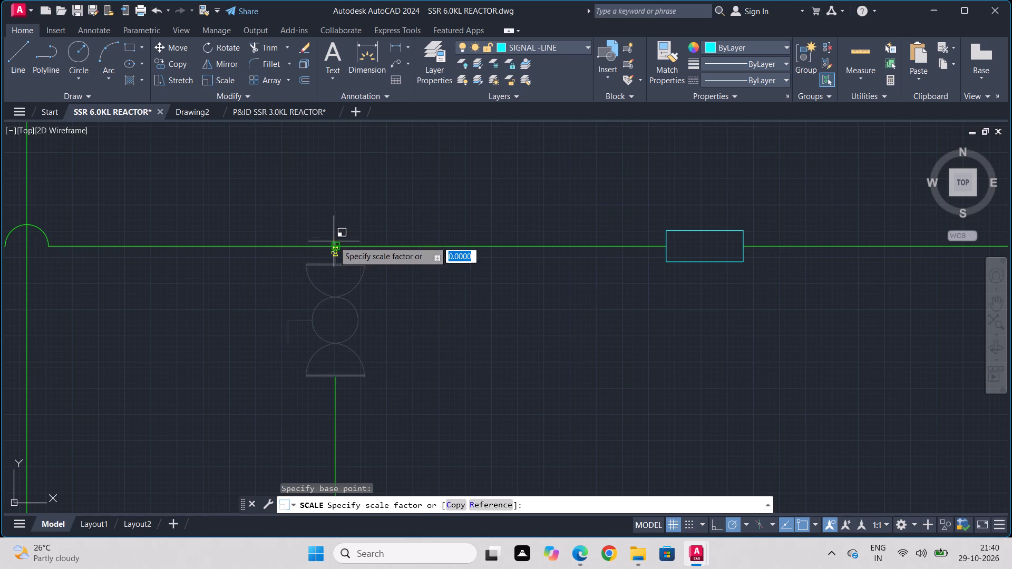
click(408, 202)
Scale the vertical valve under the upper utility line, including its connector, by about 1.6 from its junction with the line.
scroll(222, 198, down, 3)
middle_drag(222, 198, 327, 372)
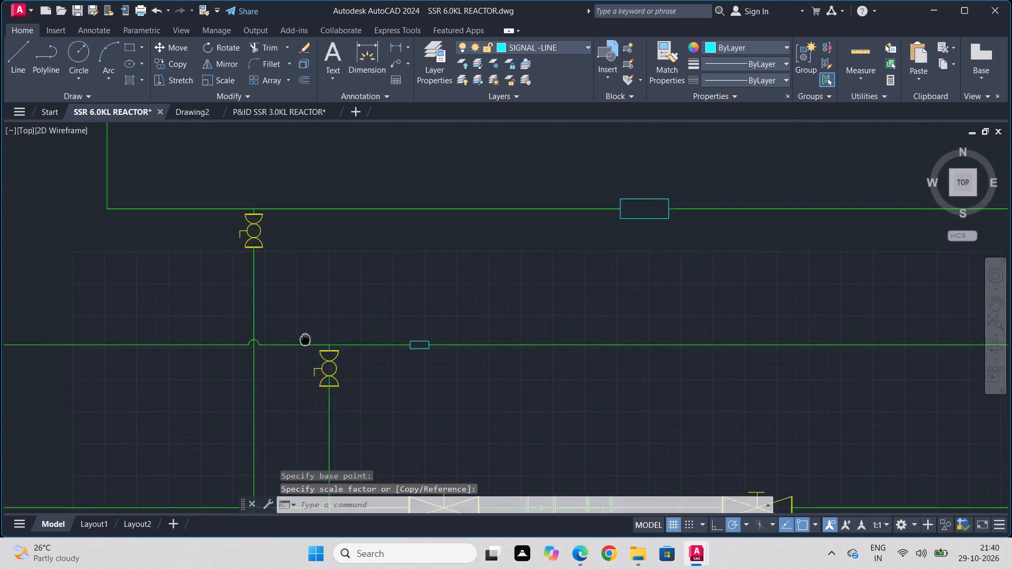
middle_drag(327, 372, 354, 411)
scroll(315, 282, up, 4)
middle_drag(295, 352, 373, 292)
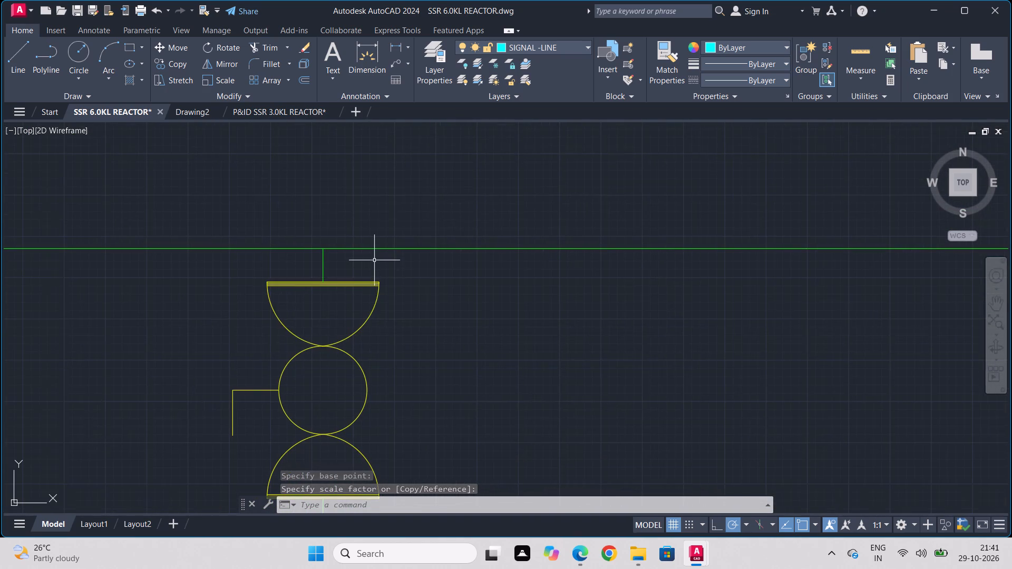
click(374, 260)
click(215, 355)
scroll(397, 375, down, 2)
middle_drag(397, 374, 437, 312)
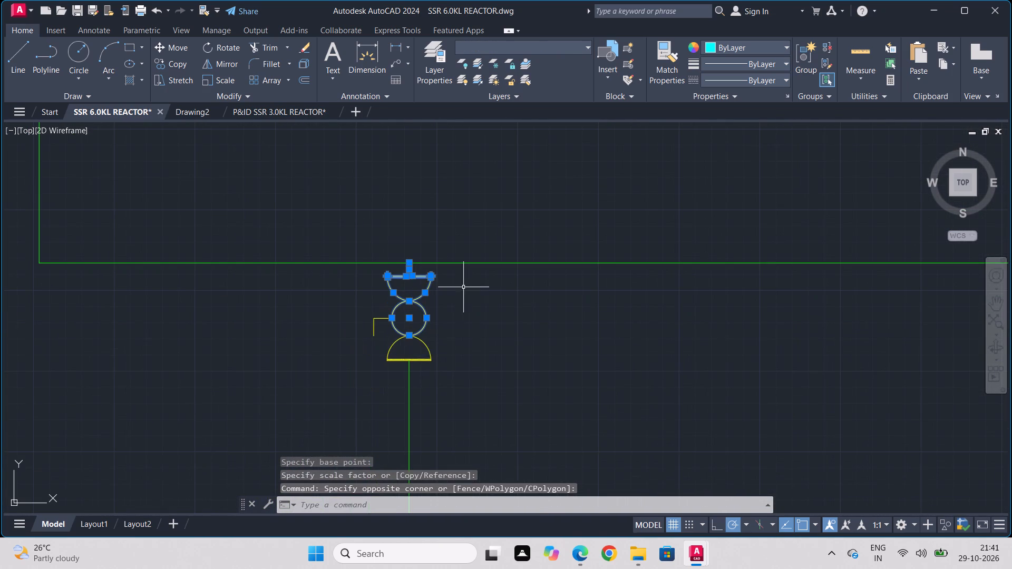
click(467, 287)
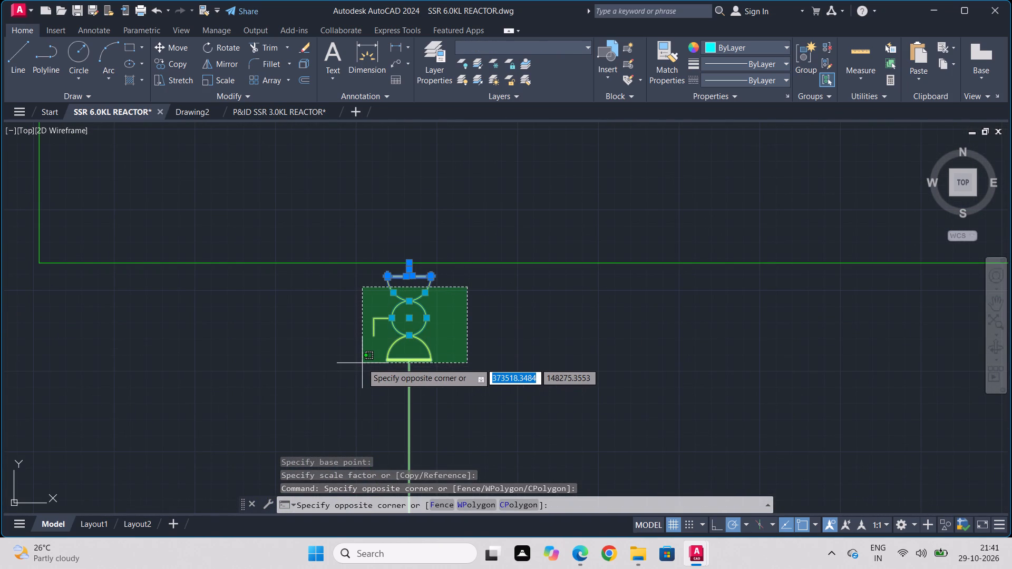
click(366, 356)
scroll(402, 368, up, 4)
click(401, 289)
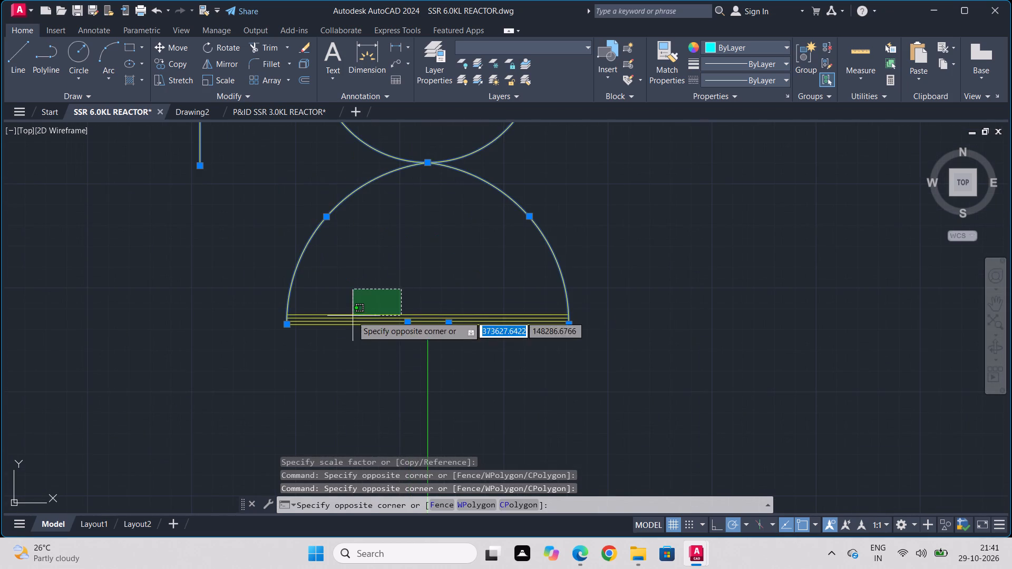
click(352, 316)
click(366, 291)
click(338, 345)
scroll(471, 270, down, 2)
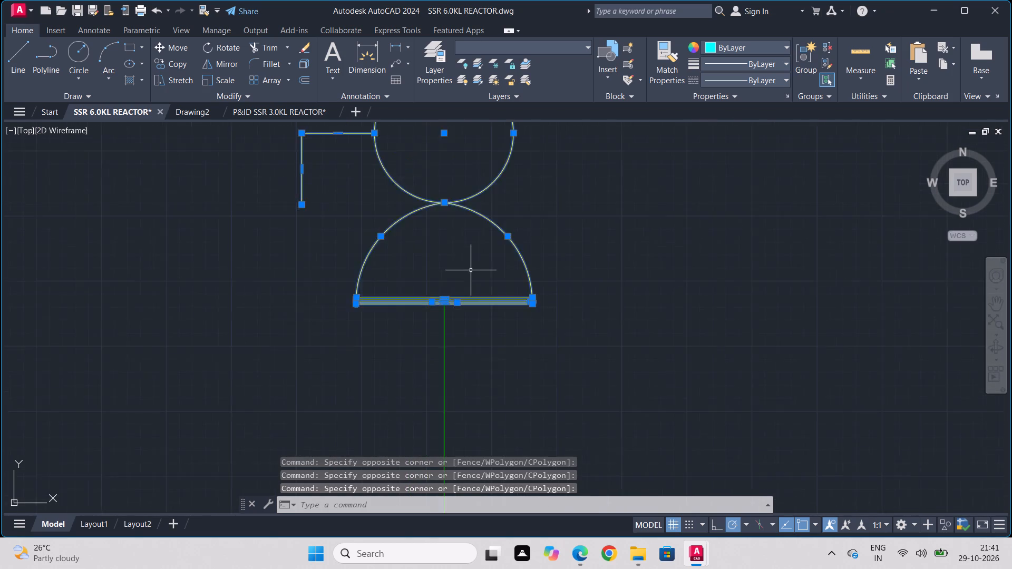
scroll(486, 268, down, 2)
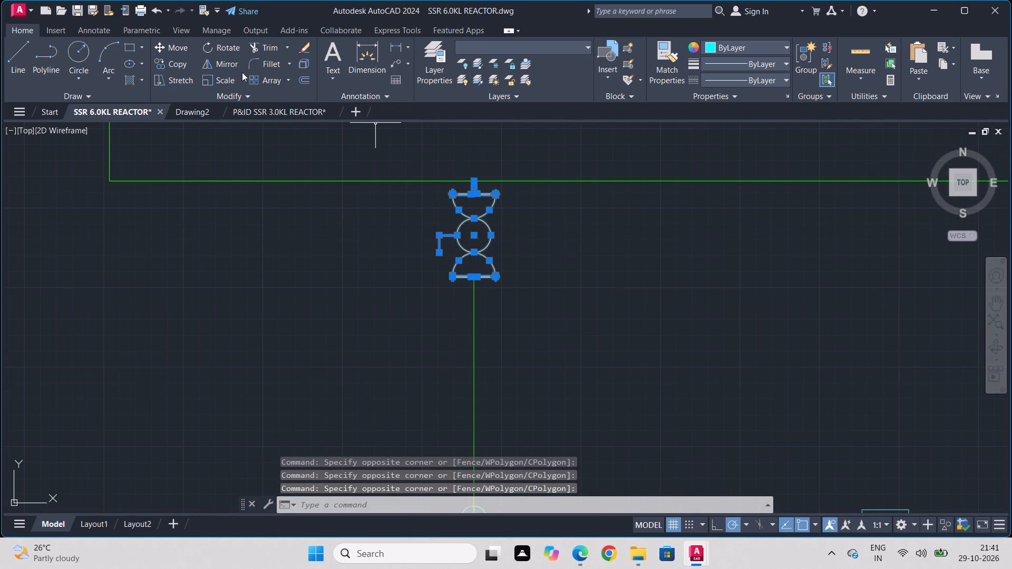
click(223, 81)
click(472, 180)
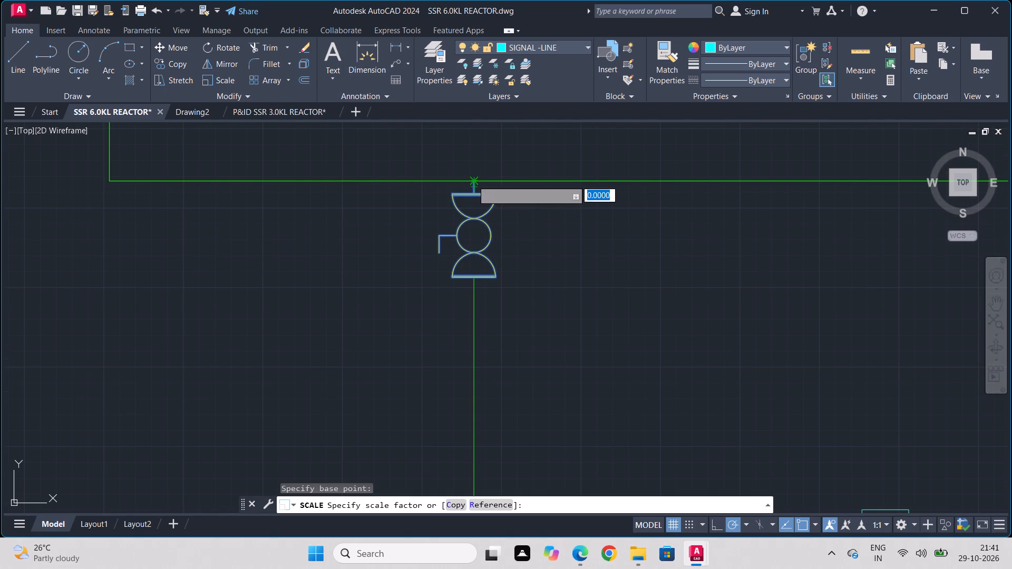
click(548, 160)
Trim the vertical drop line where it runs inside the upper enlarged valve and through its bottom flange lines.
text(tr)
key(Return)
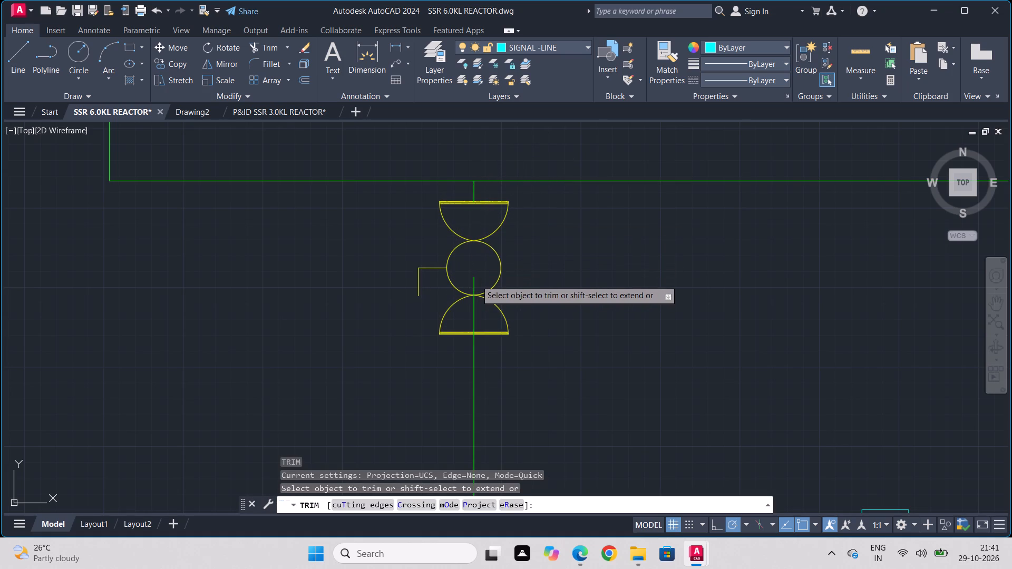
click(476, 280)
click(471, 288)
click(475, 305)
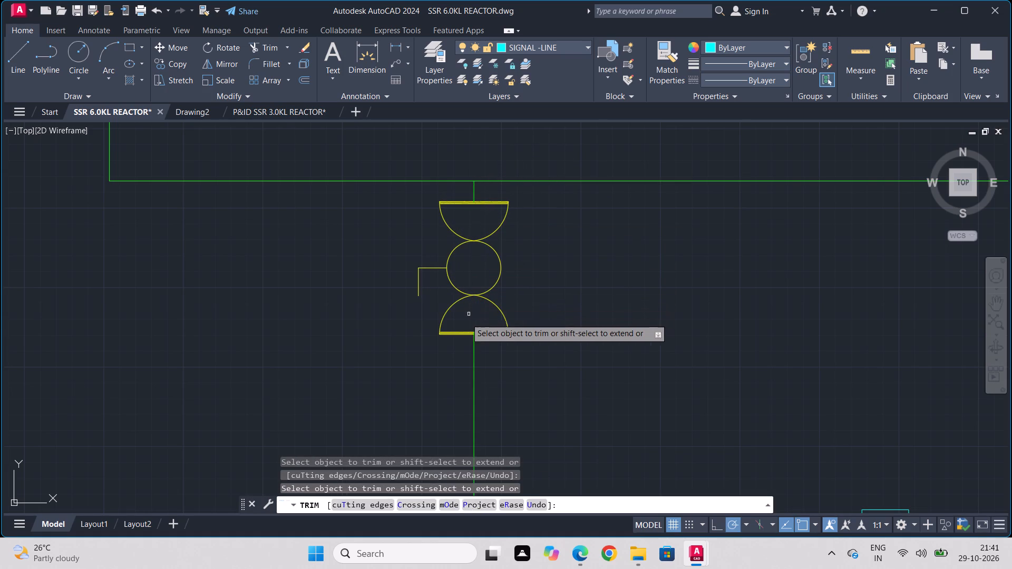
scroll(458, 330, up, 4)
scroll(501, 321, up, 4)
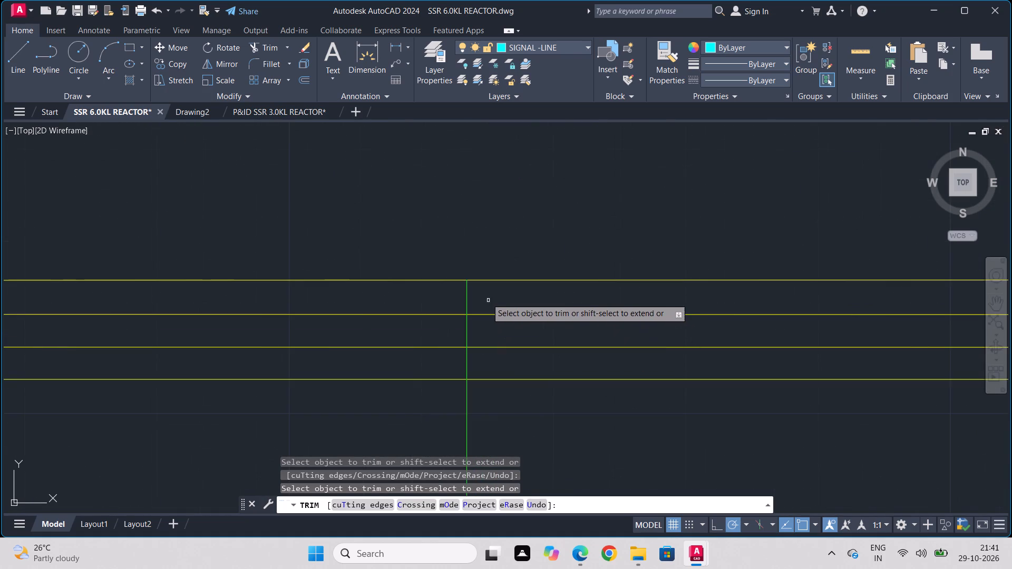
drag(484, 296, 434, 301)
drag(445, 329, 478, 323)
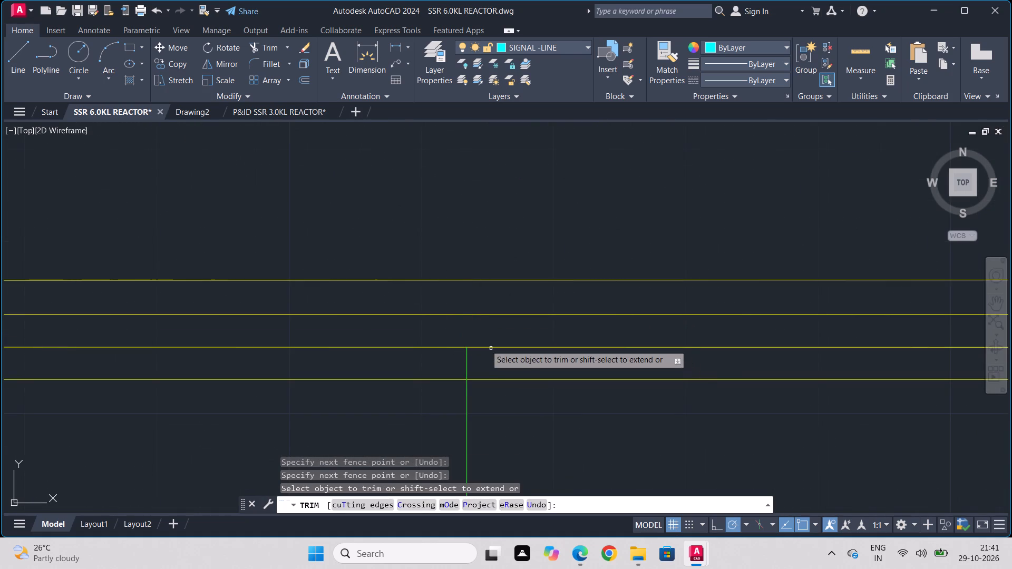
drag(487, 361, 435, 375)
Trim the vertical drop line where it runs inside the lower enlarged valve.
scroll(485, 393, down, 3)
scroll(659, 427, down, 2)
scroll(748, 430, down, 1)
scroll(782, 384, down, 5)
middle_drag(786, 383, 464, 295)
scroll(464, 295, down, 1)
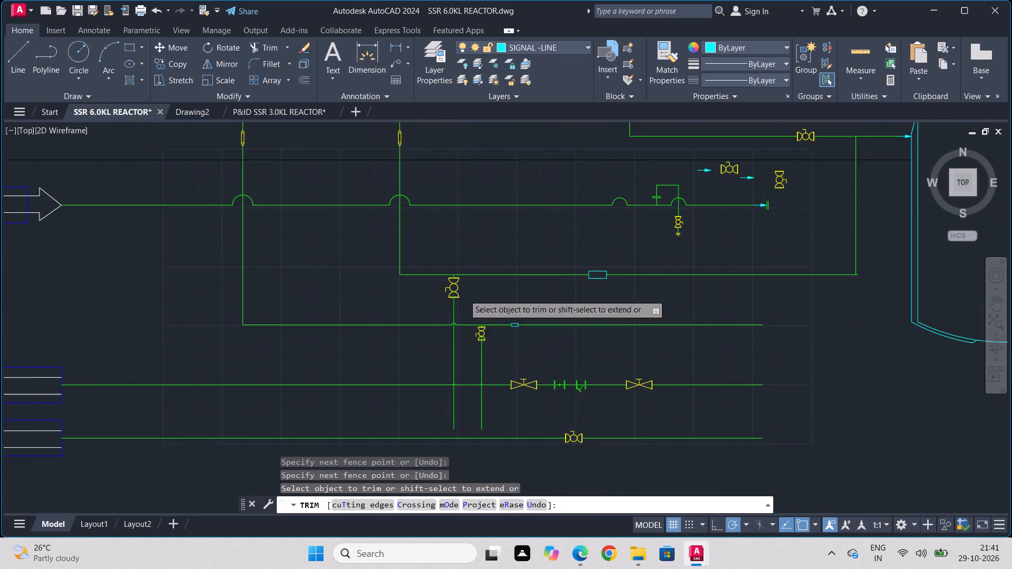
scroll(486, 339, up, 3)
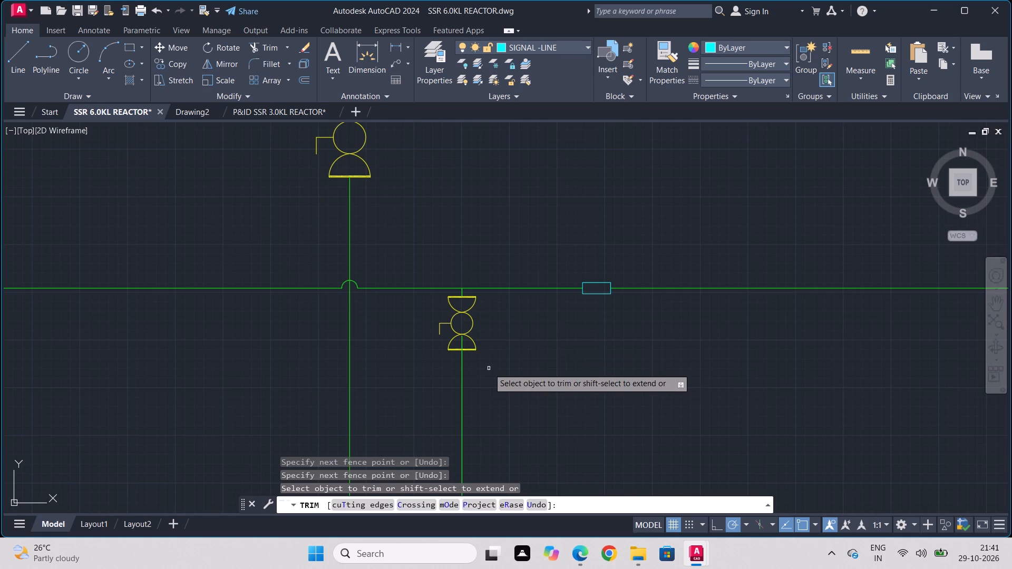
scroll(489, 369, down, 2)
scroll(462, 361, up, 3)
scroll(544, 372, up, 3)
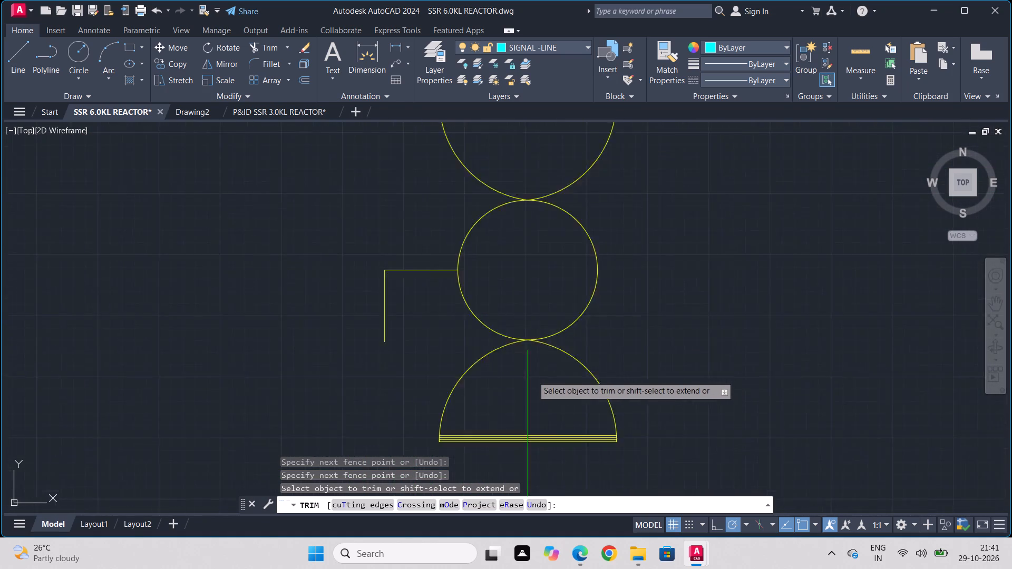
scroll(532, 376, up, 2)
drag(544, 361, 492, 398)
scroll(561, 422, down, 3)
middle_drag(561, 422, 534, 258)
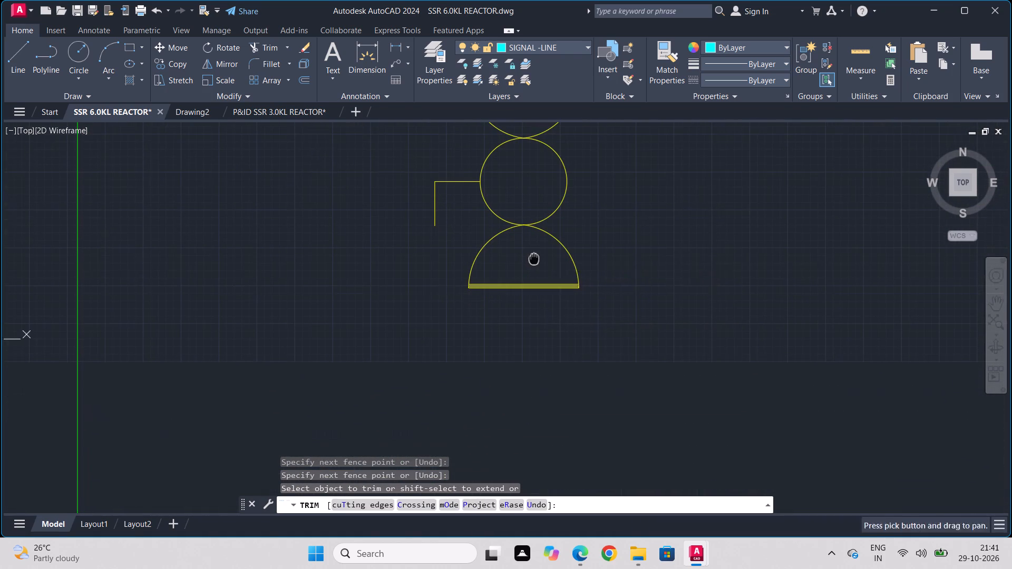
key(Escape)
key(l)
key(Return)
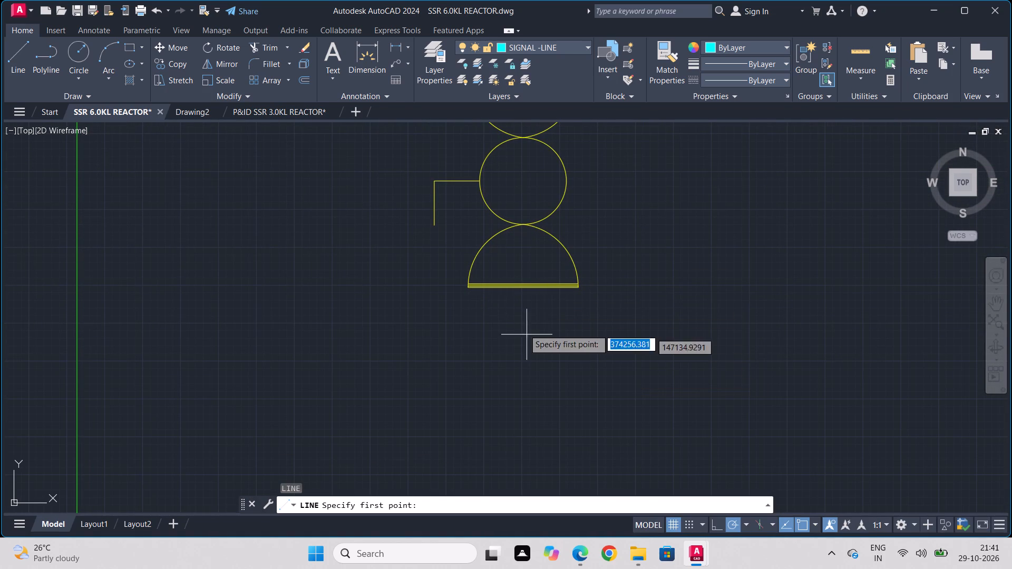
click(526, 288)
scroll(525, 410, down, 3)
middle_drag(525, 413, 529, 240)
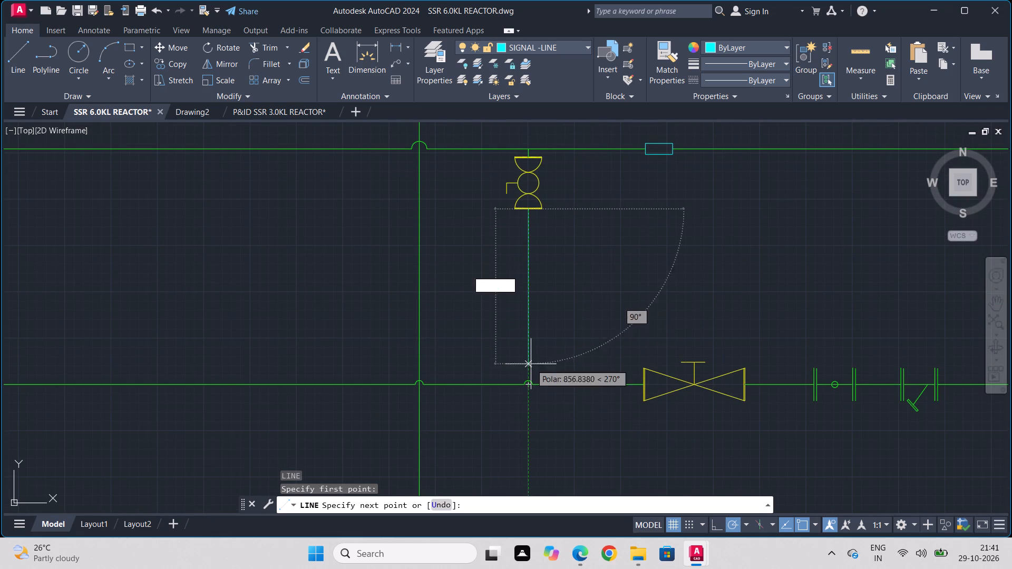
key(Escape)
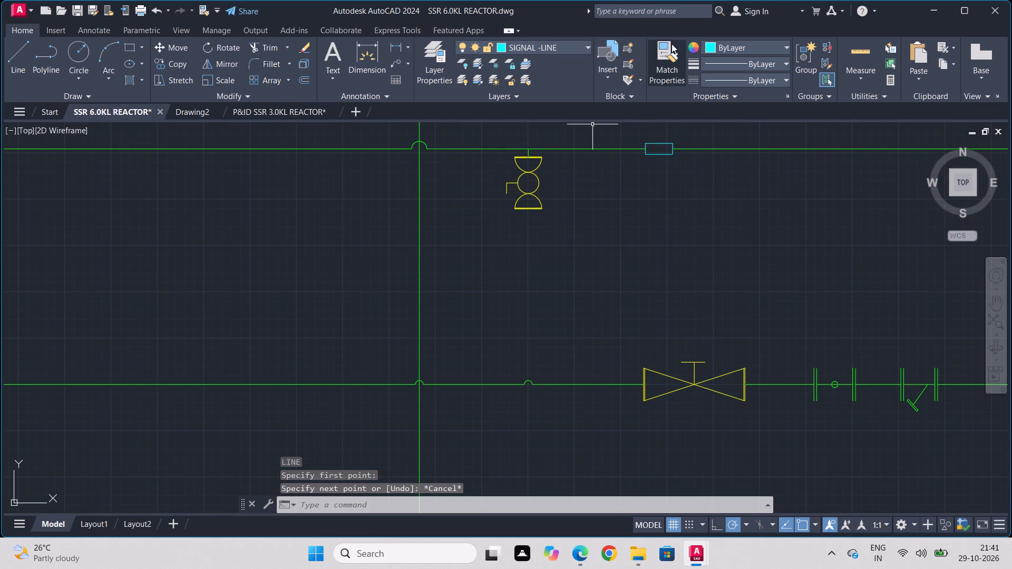
Make PROCESS LINE the current layer.
click(445, 45)
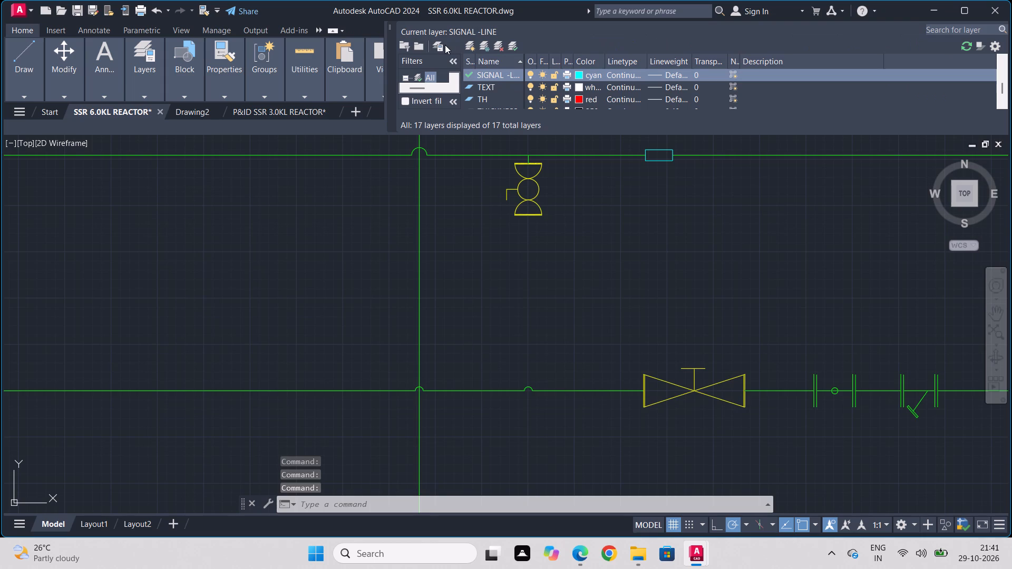
scroll(508, 91, down, 3)
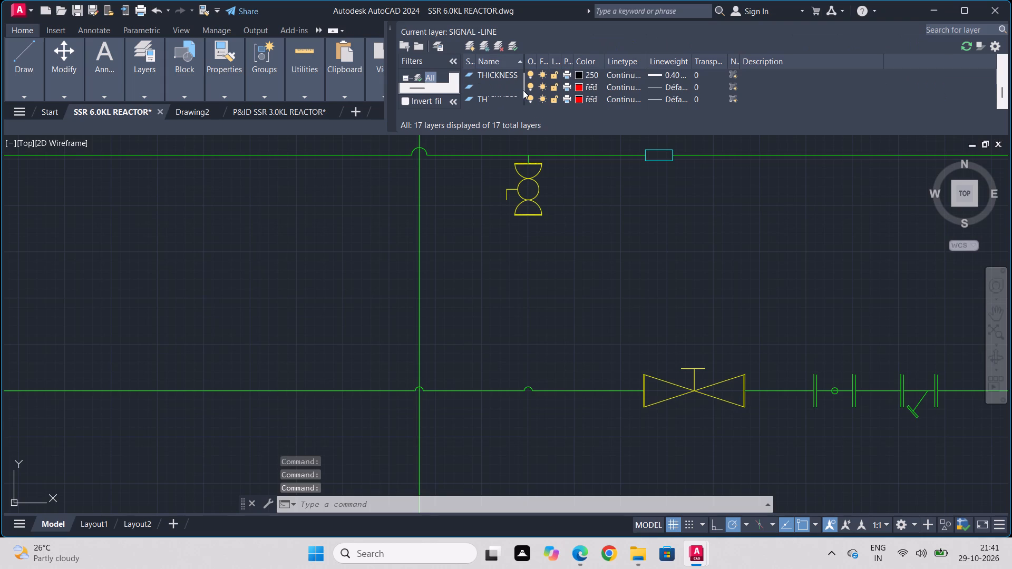
scroll(523, 90, up, 1)
scroll(529, 85, down, 2)
scroll(529, 85, up, 2)
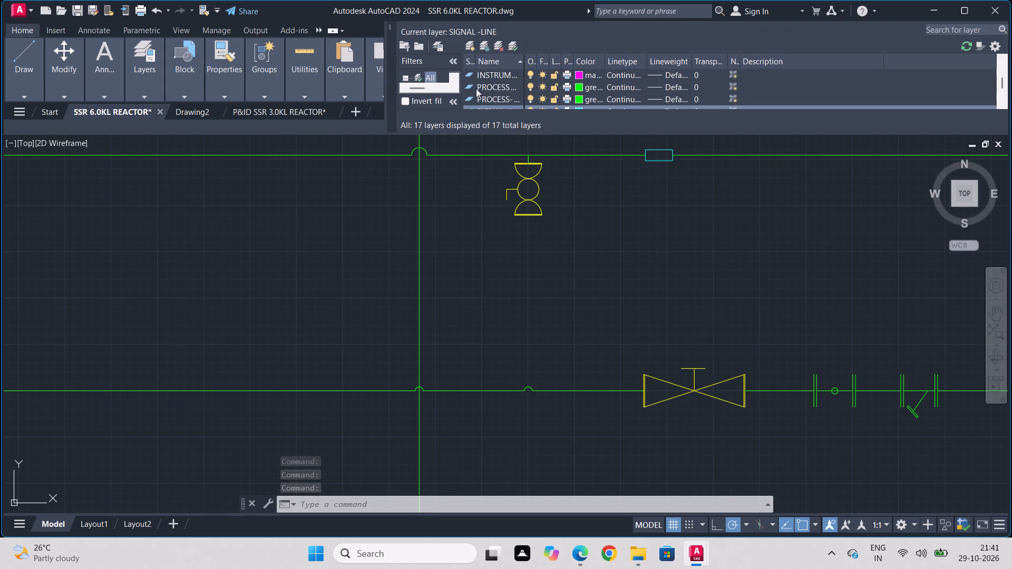
double_click(470, 92)
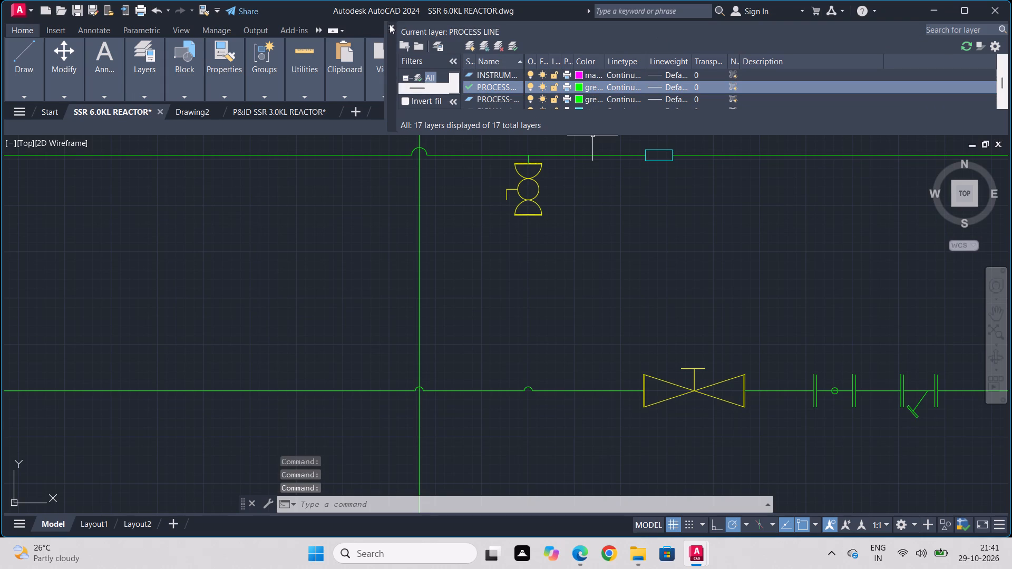
click(390, 26)
Draw a vertical line from the bottom flange of the lower enlarged valve down to the lowest horizontal return line.
key(l)
key(Return)
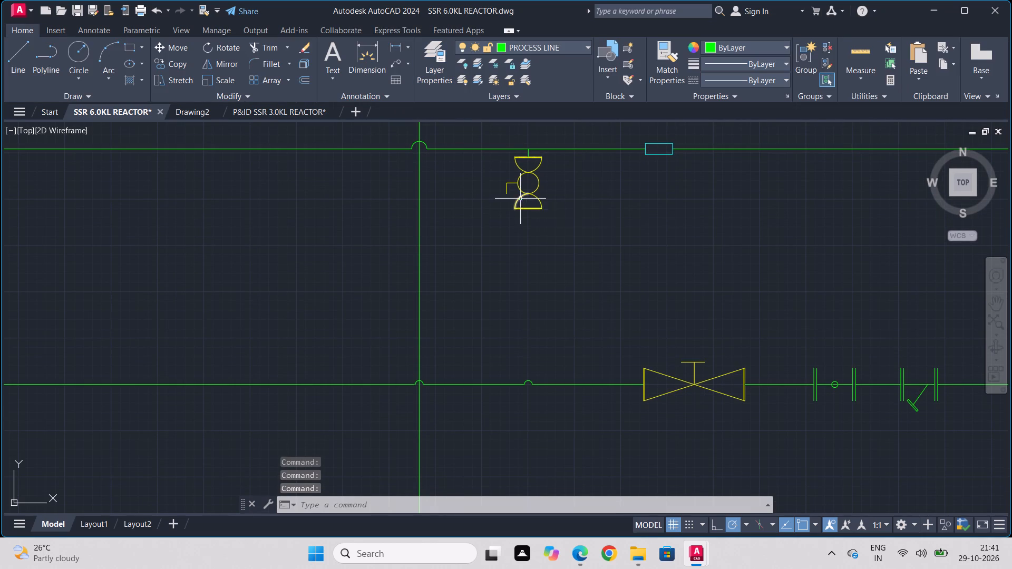
click(530, 207)
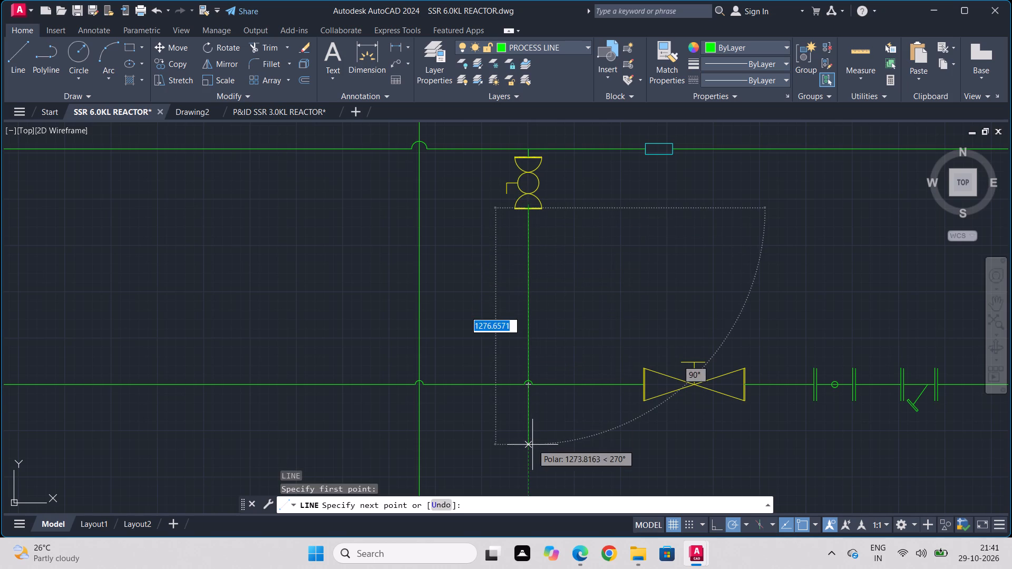
scroll(533, 445, down, 1)
middle_drag(533, 445, 521, 208)
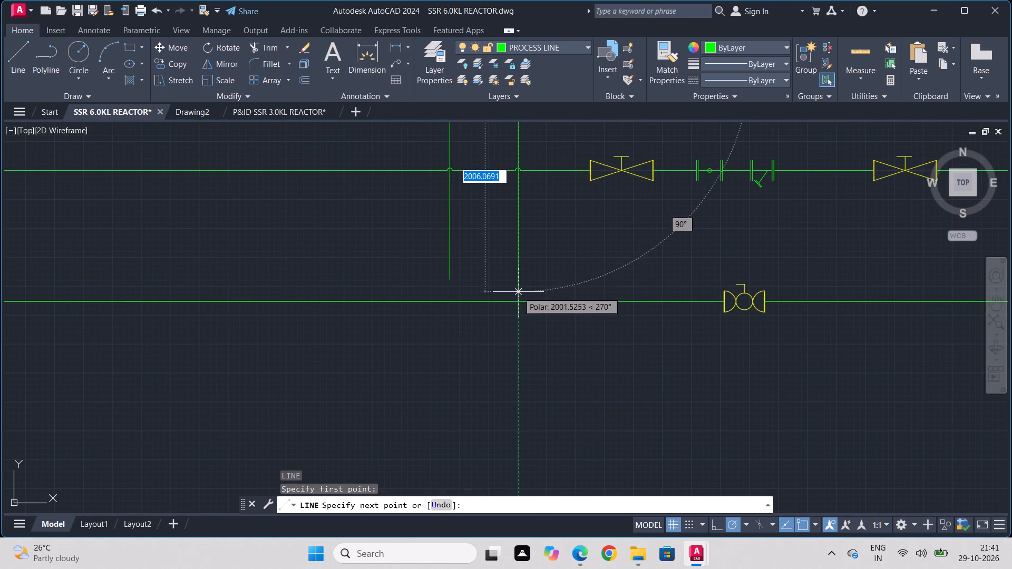
click(517, 300)
key(Escape)
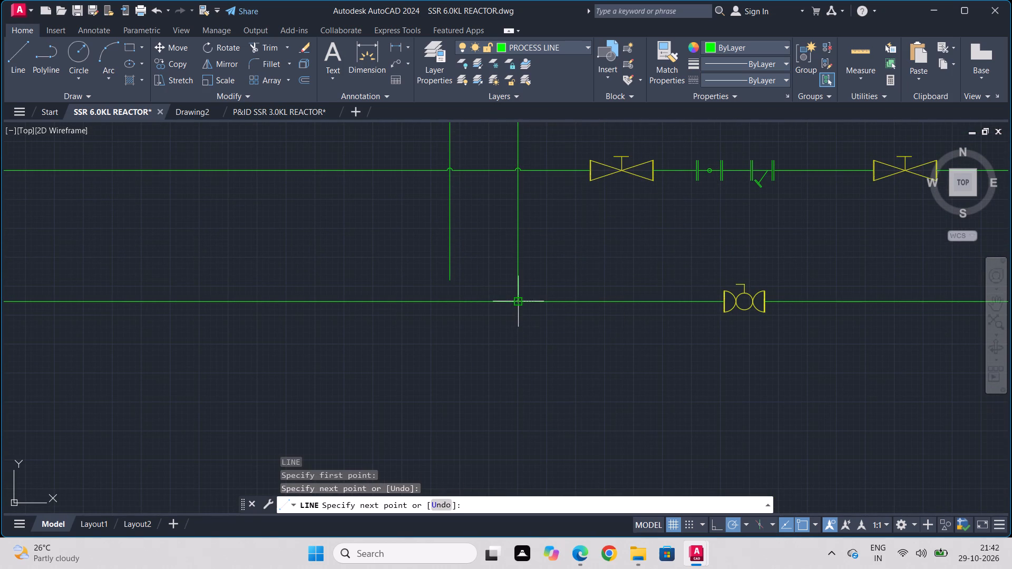
Stretch the lower end of the upper enlarged valve's vertical drop line down to the lowest horizontal return line.
click(451, 278)
click(451, 278)
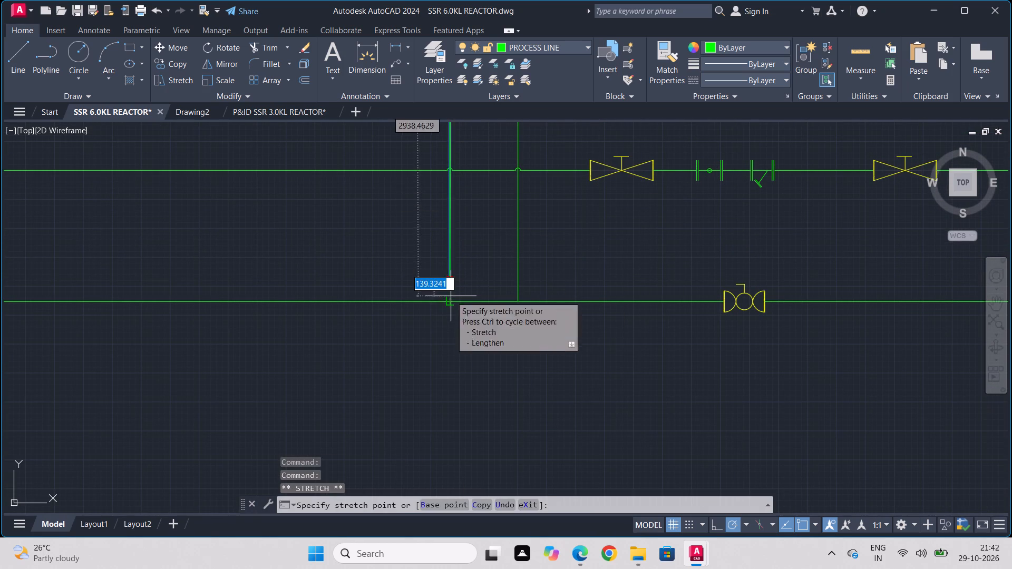
click(451, 296)
key(Escape)
scroll(489, 268, down, 1)
key(Escape)
scroll(794, 228, down, 2)
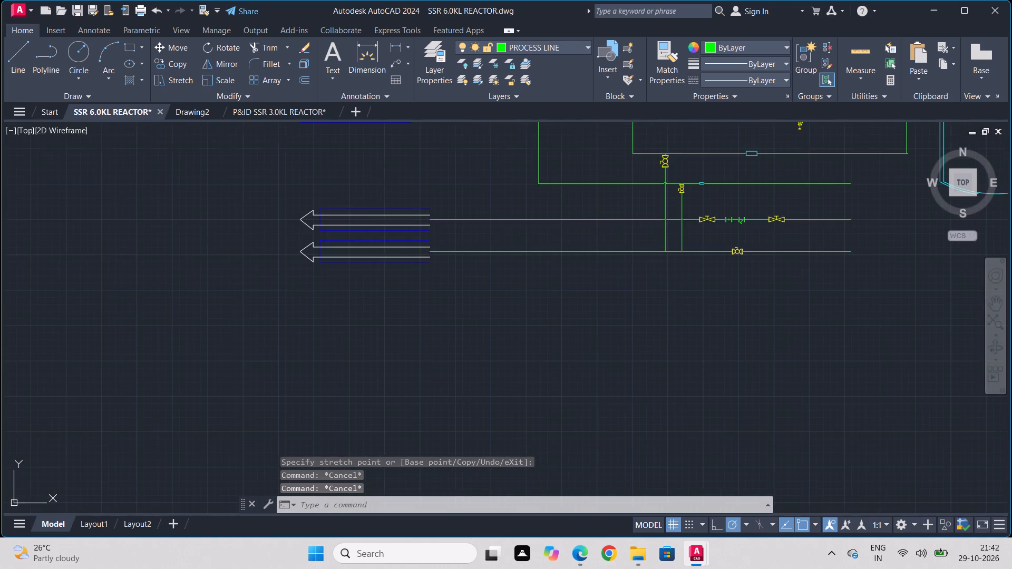
Stretch the reactor-side end of the lower utility line horizontally towards the reactor, stopping short of its wall.
middle_drag(794, 228, 530, 260)
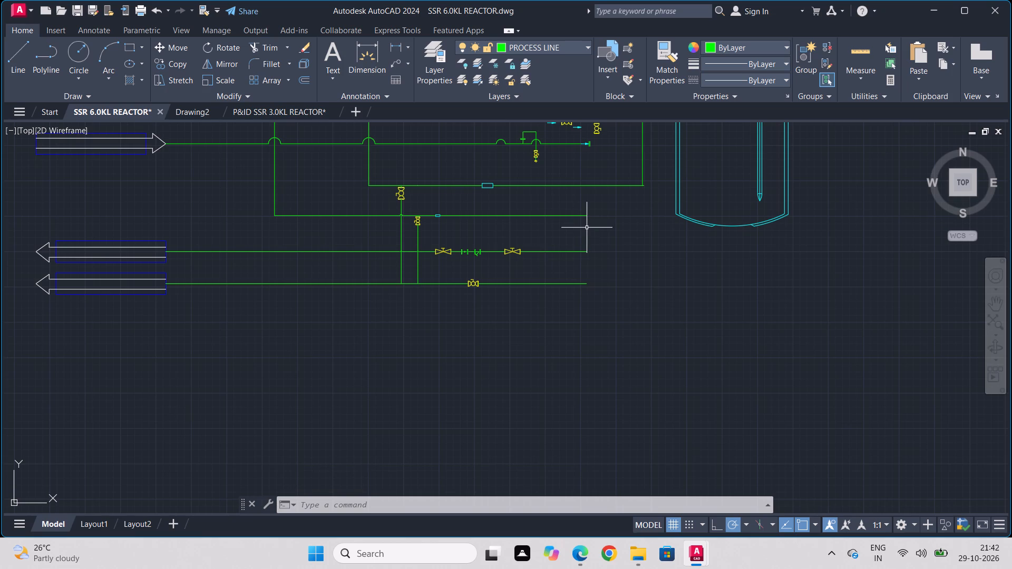
scroll(588, 226, up, 2)
click(576, 199)
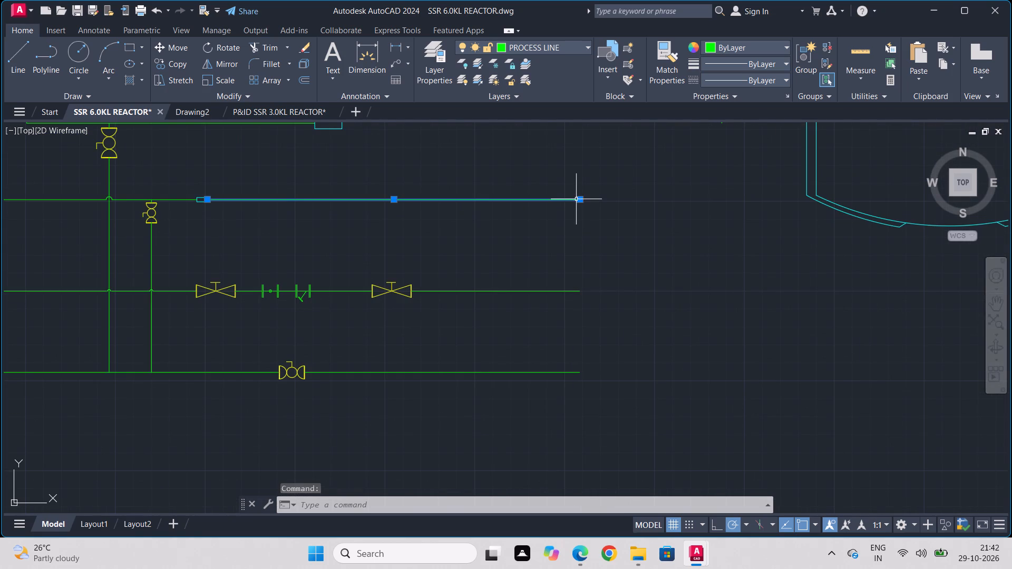
click(582, 199)
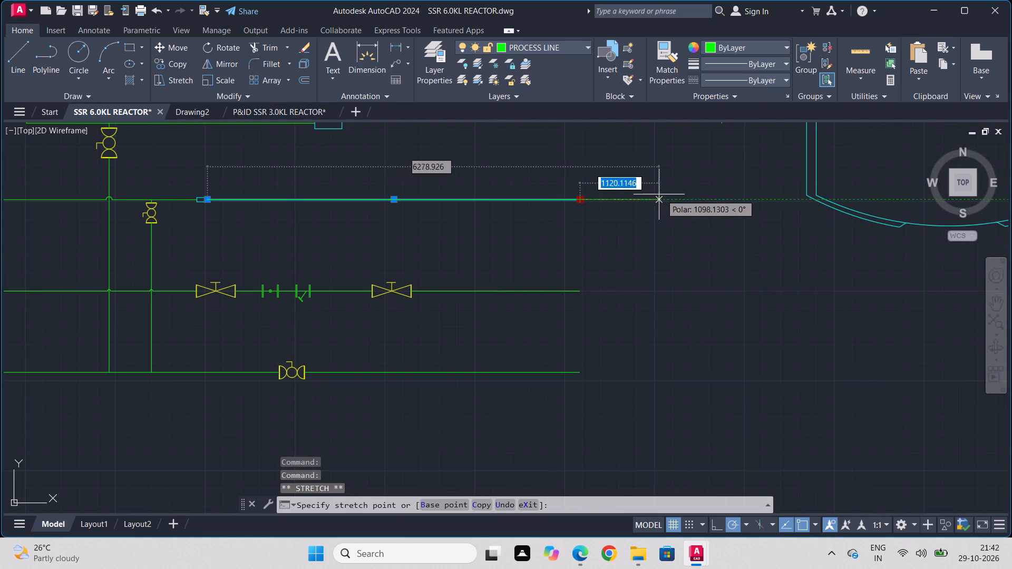
click(710, 200)
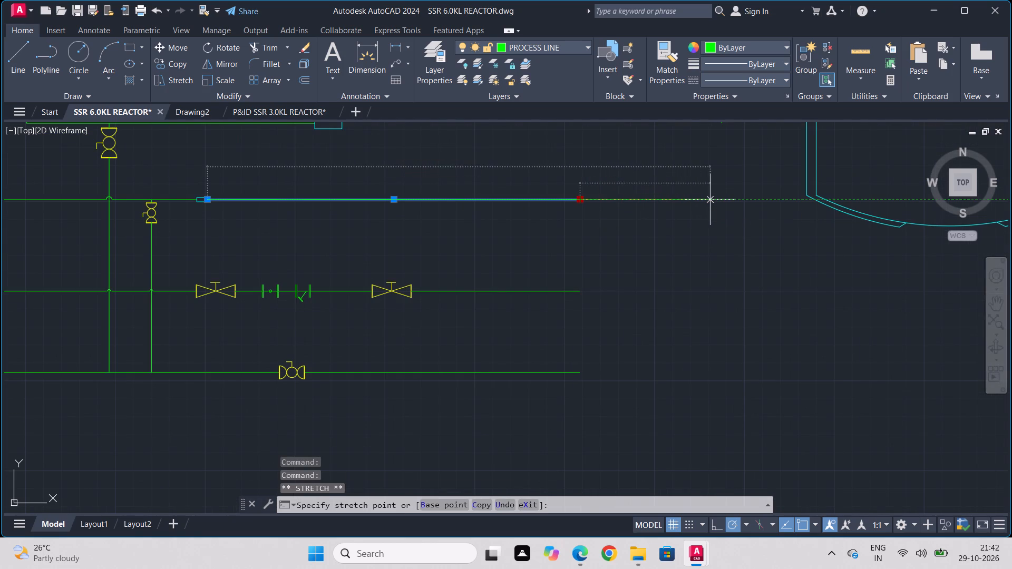
key(Escape)
key(Escape)
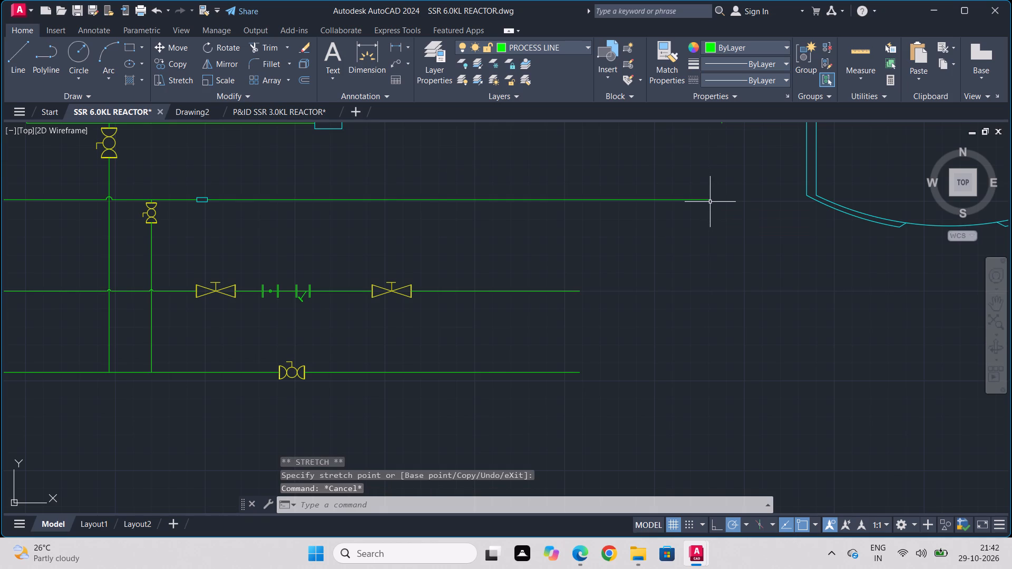
Draw a short vertical drop from the extended utility line's end and a horizontal run to beneath the reactor's curved bottom.
key(l)
key(Return)
click(710, 202)
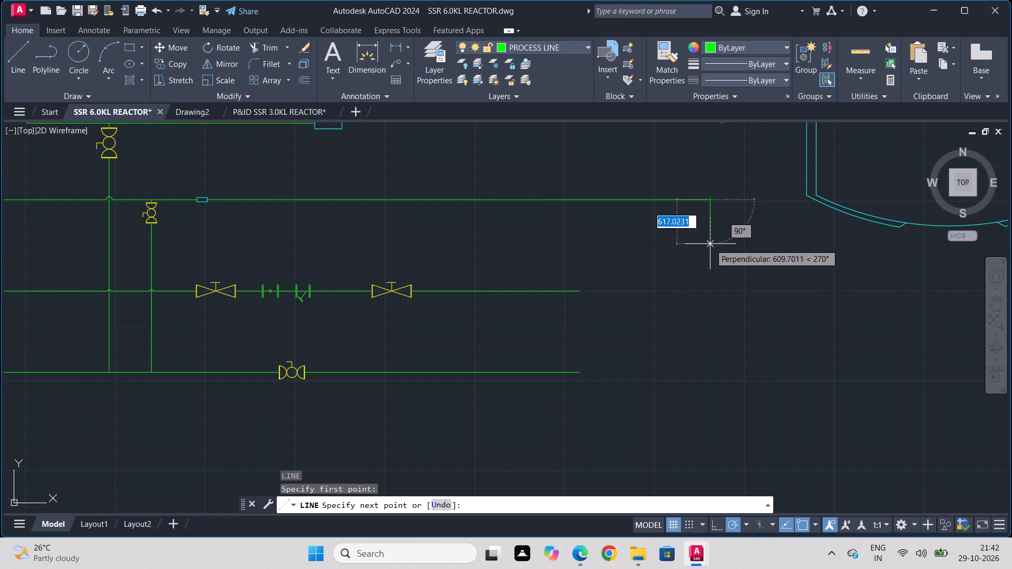
click(711, 248)
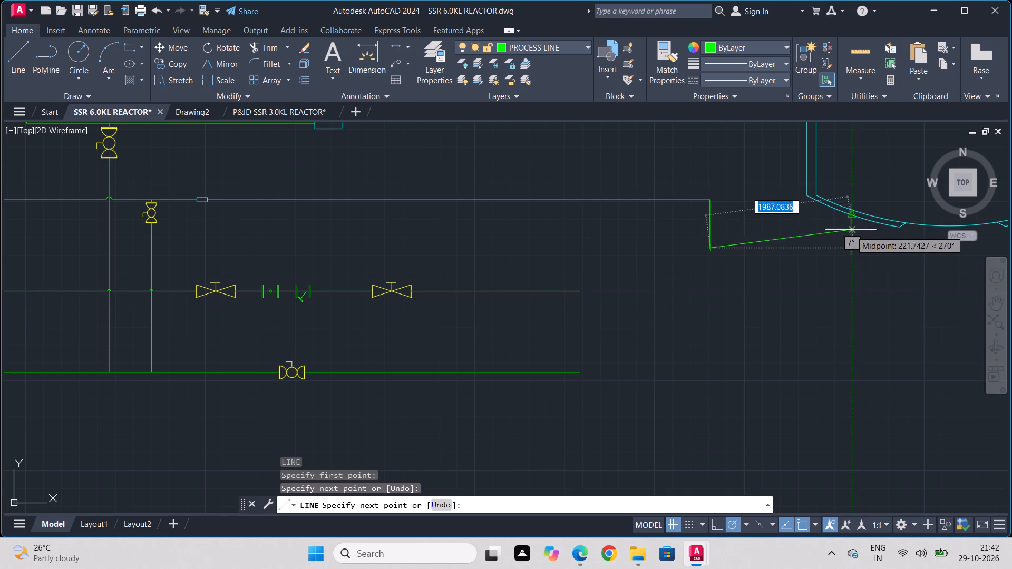
click(853, 246)
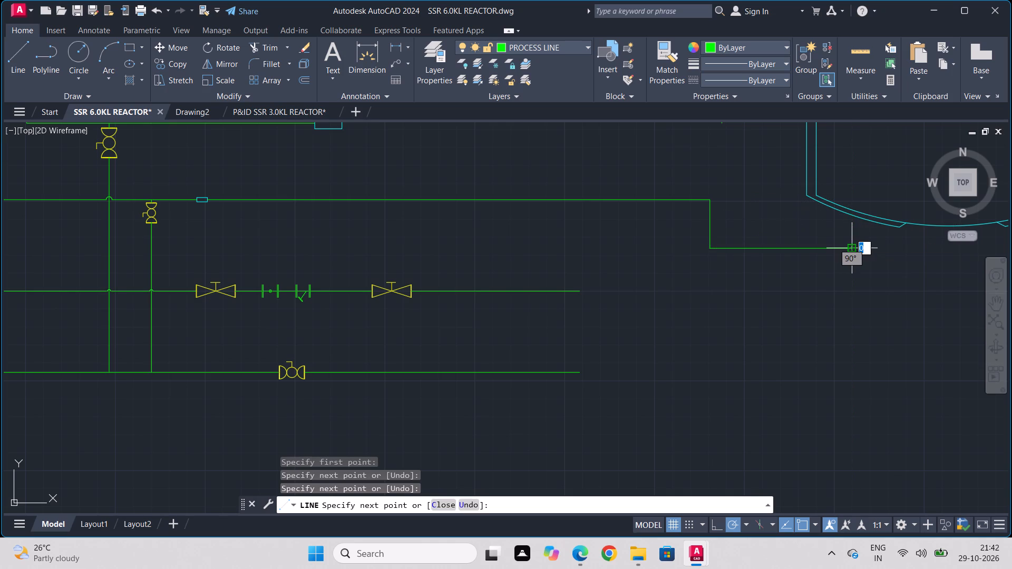
key(Escape)
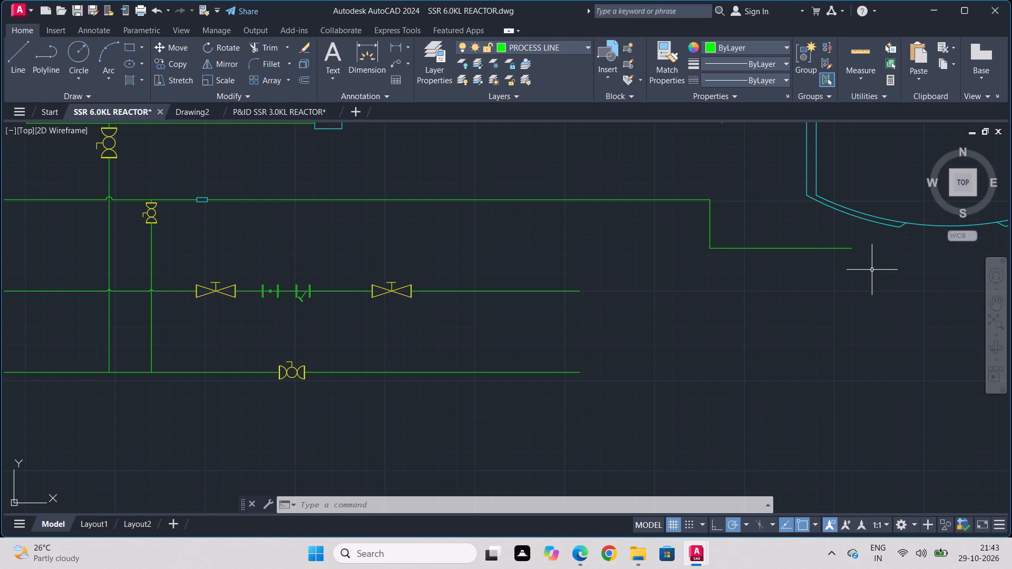
Copy the flange pair with its vertical stubs, based at the upper stub's midpoint, to the reactor's outer bottom arc above the new line's end.
scroll(466, 243, down, 1)
middle_drag(326, 192, 591, 338)
scroll(598, 338, down, 1)
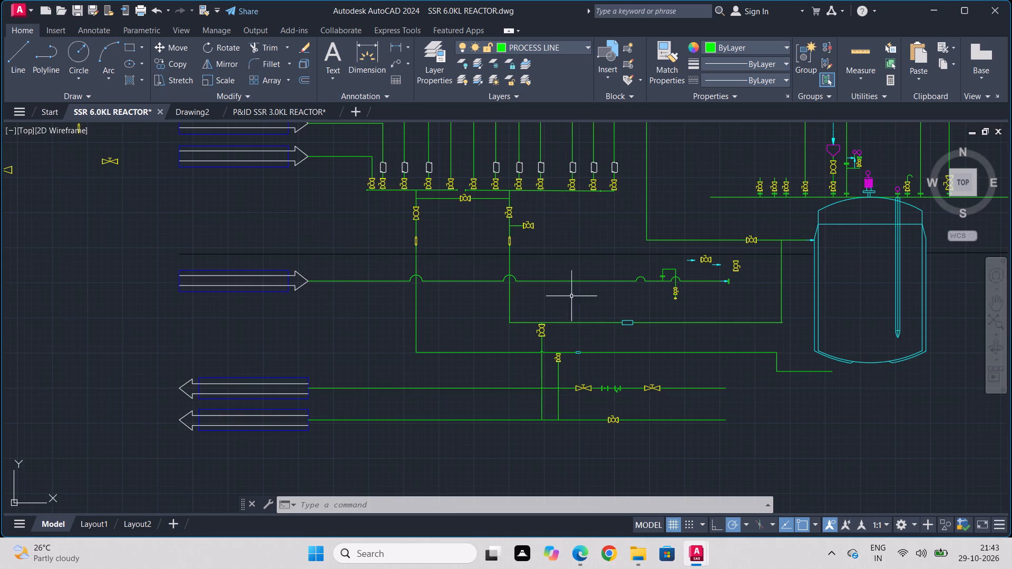
scroll(505, 223, up, 2)
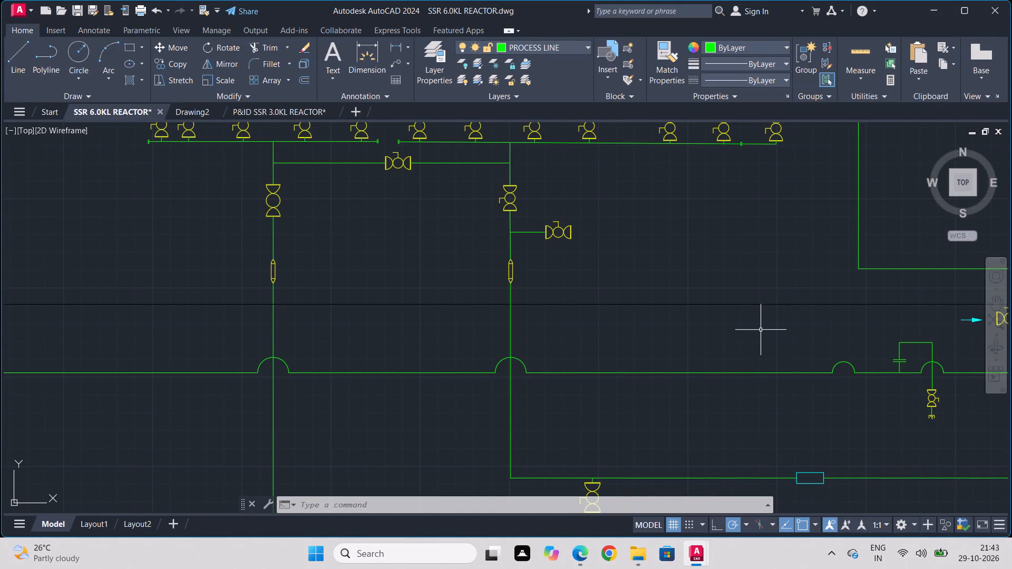
scroll(883, 362, up, 1)
middle_drag(883, 362, 734, 321)
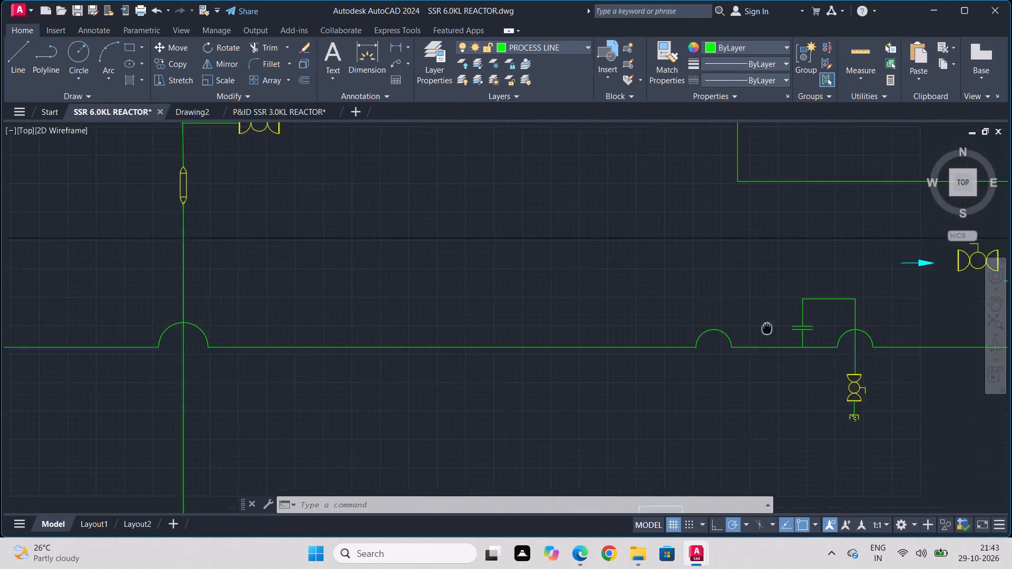
middle_drag(734, 321, 658, 297)
scroll(685, 289, up, 2)
click(695, 280)
click(638, 323)
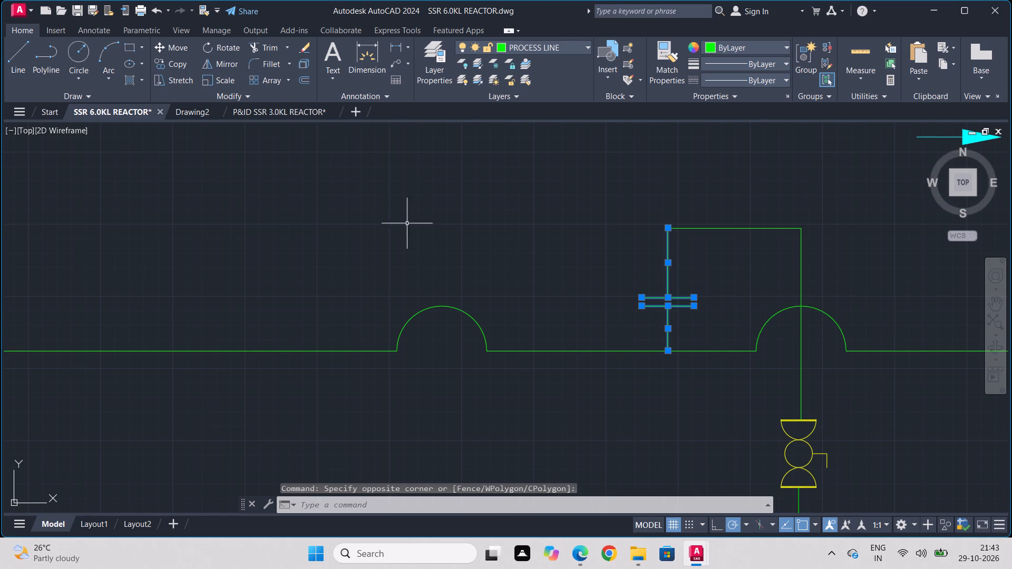
click(167, 68)
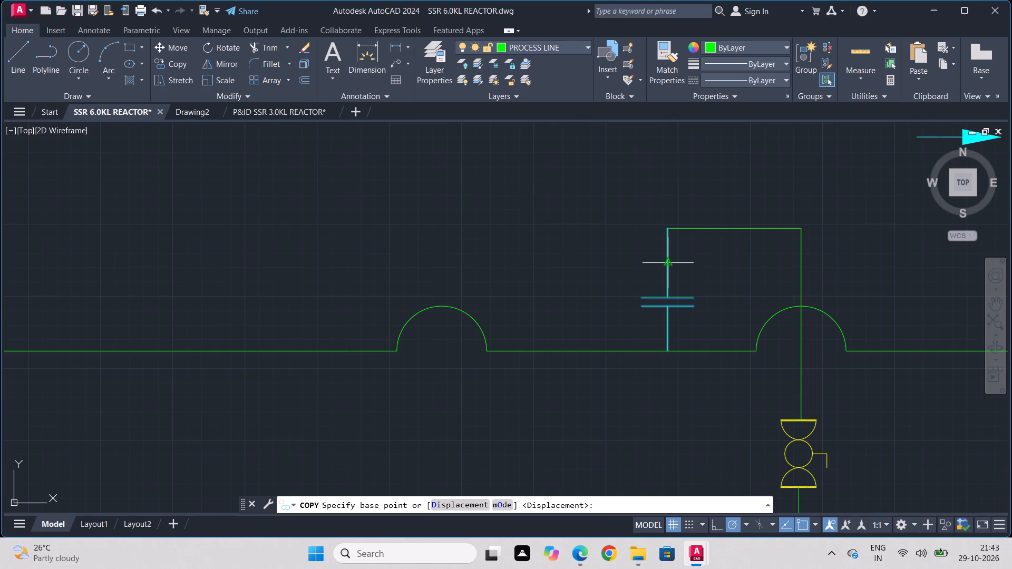
middle_drag(667, 266, 364, 280)
click(364, 280)
scroll(664, 364, down, 2)
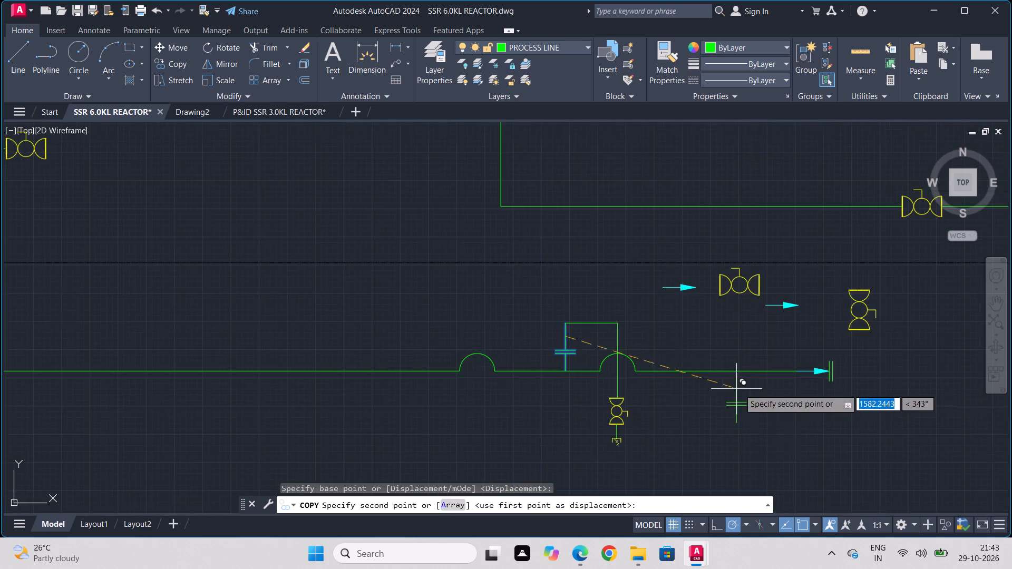
middle_drag(757, 390, 143, 212)
scroll(136, 222, down, 1)
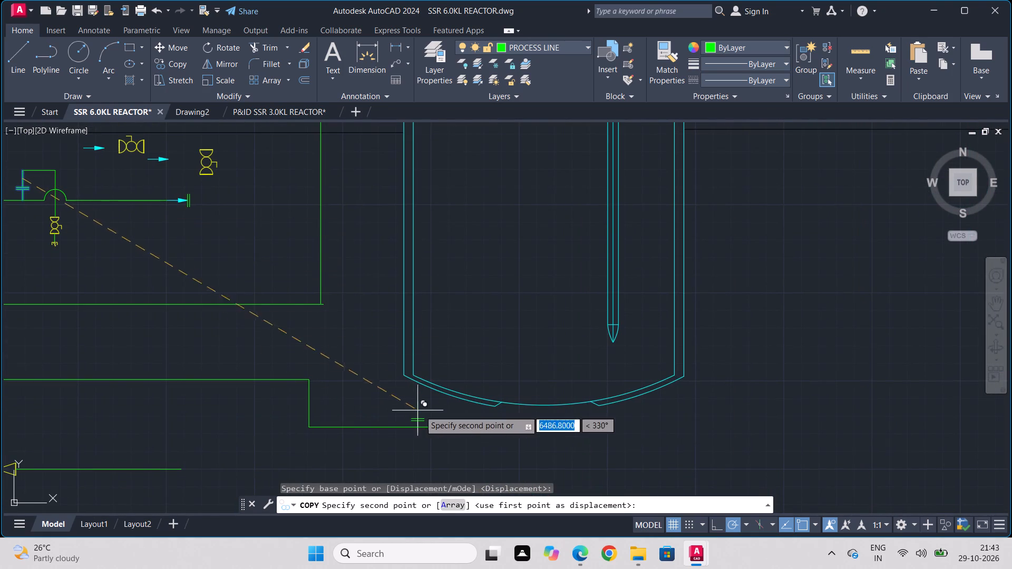
scroll(467, 417, up, 2)
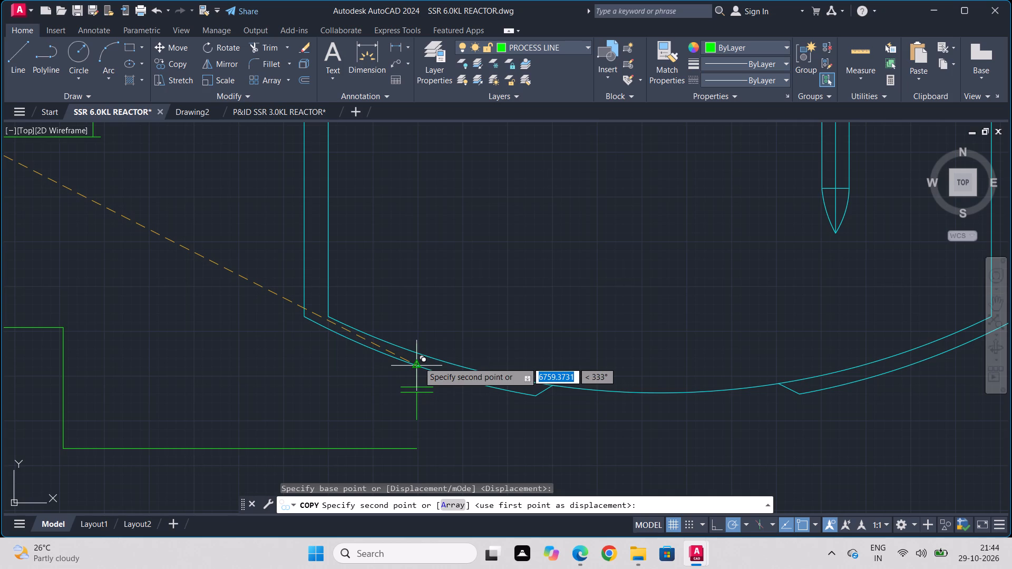
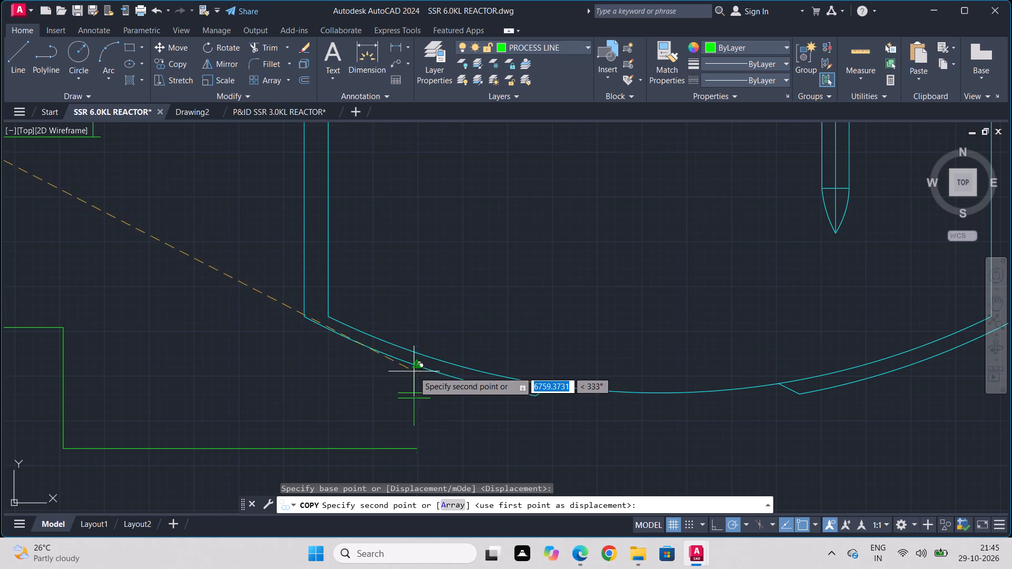
Place the flange pair copy with its upper stub's midpoint on the reactor's outer bottom arc, above the line's end.
click(414, 362)
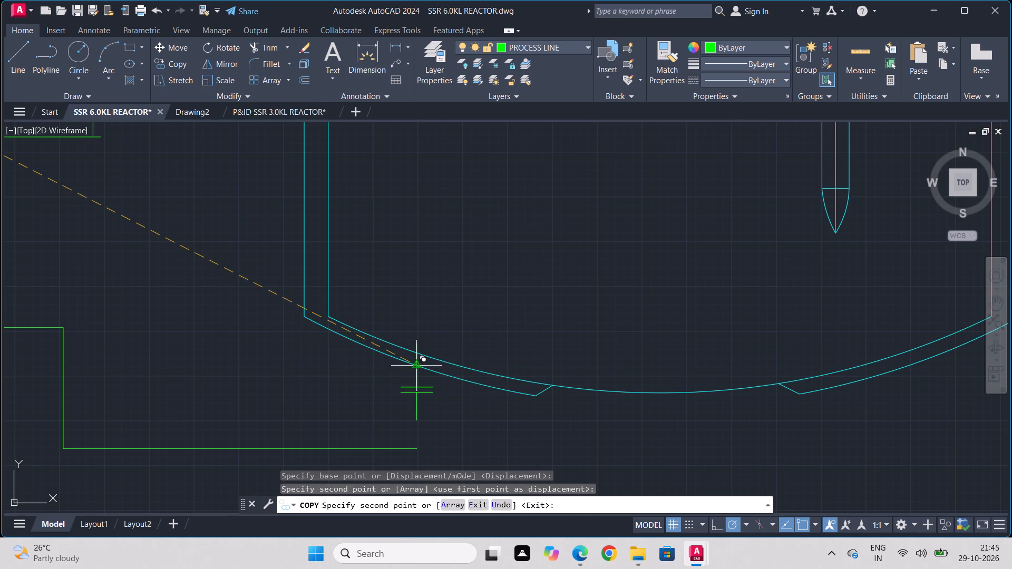
key(Escape)
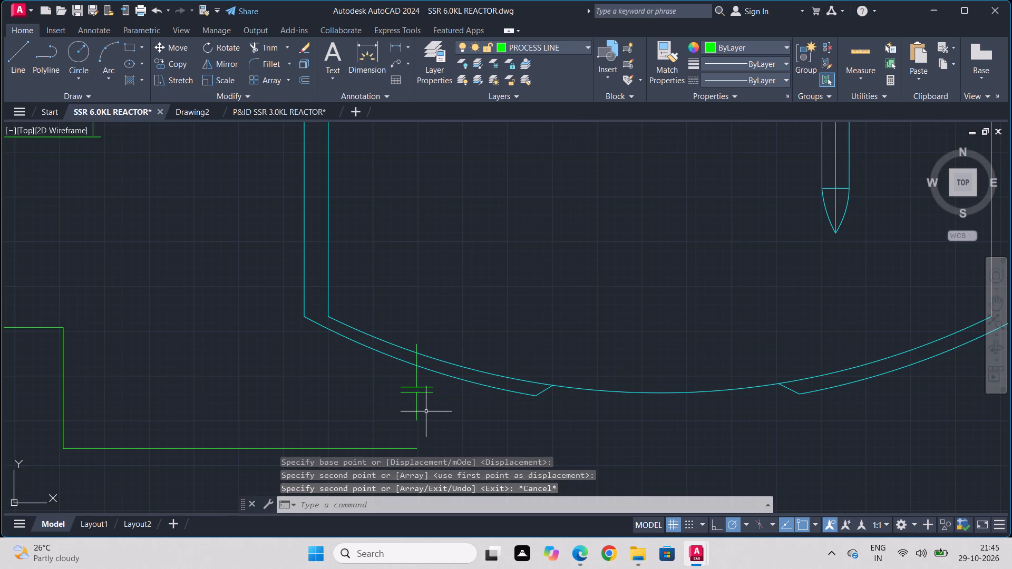
Trim the upper stub's portions that extend inside the reactor's outer bottom arc, between and above the two wall arcs.
text(tr)
key(Return)
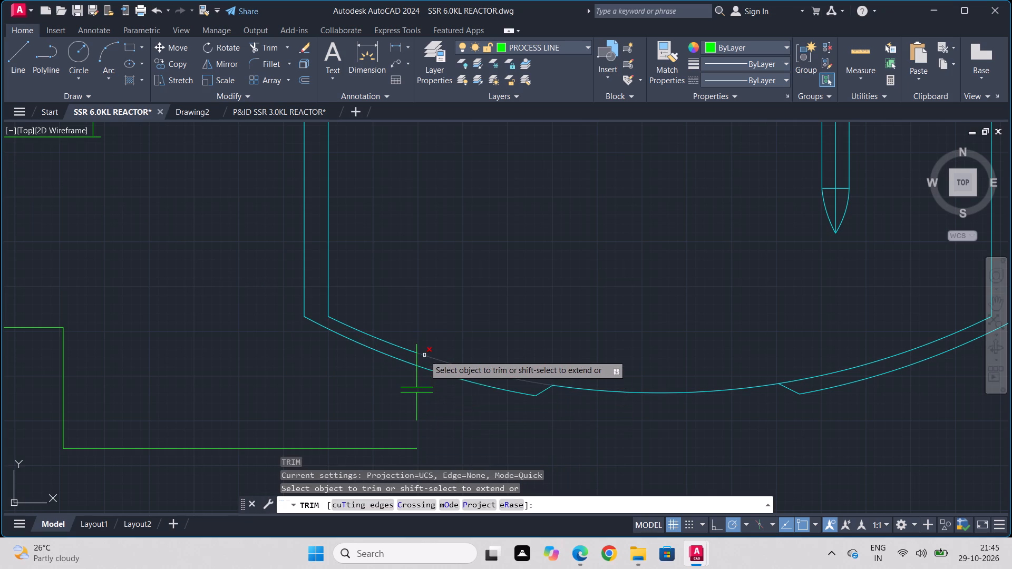
click(416, 359)
click(419, 350)
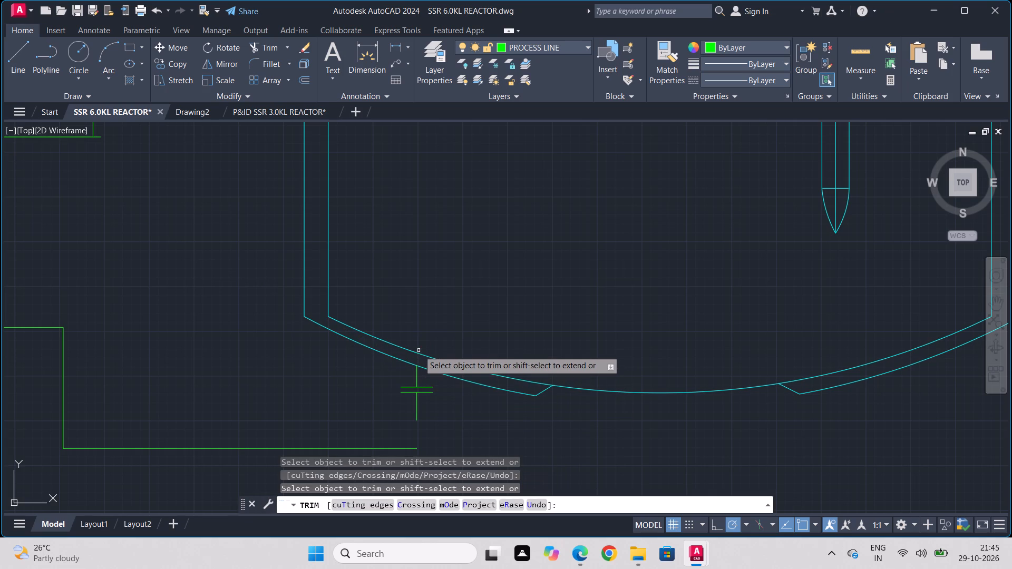
key(Escape)
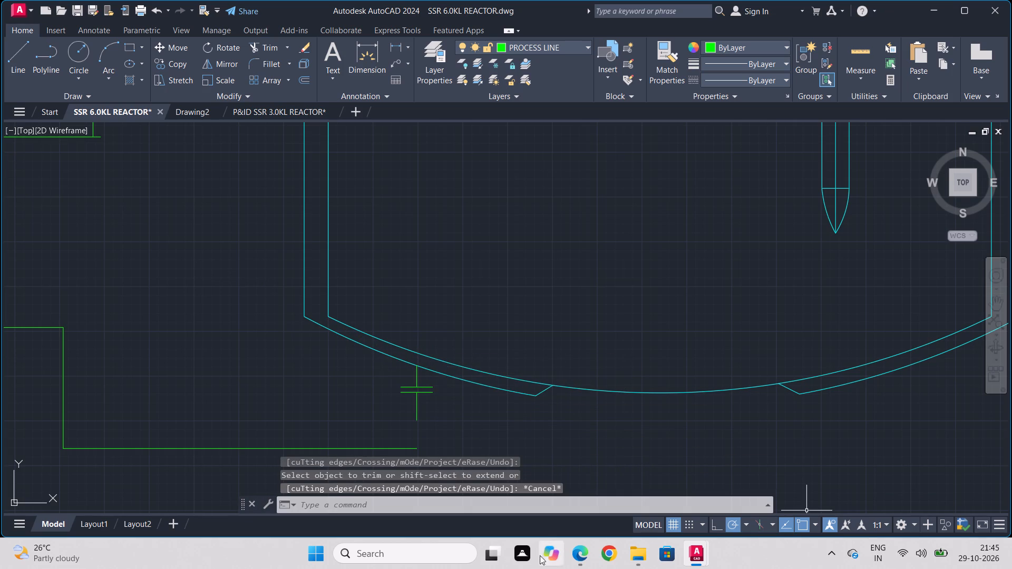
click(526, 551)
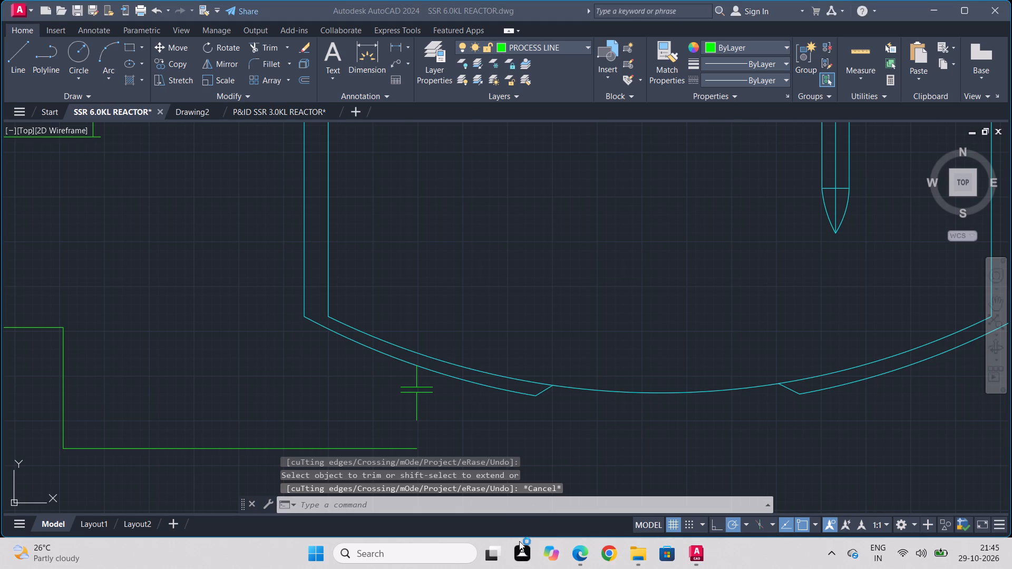
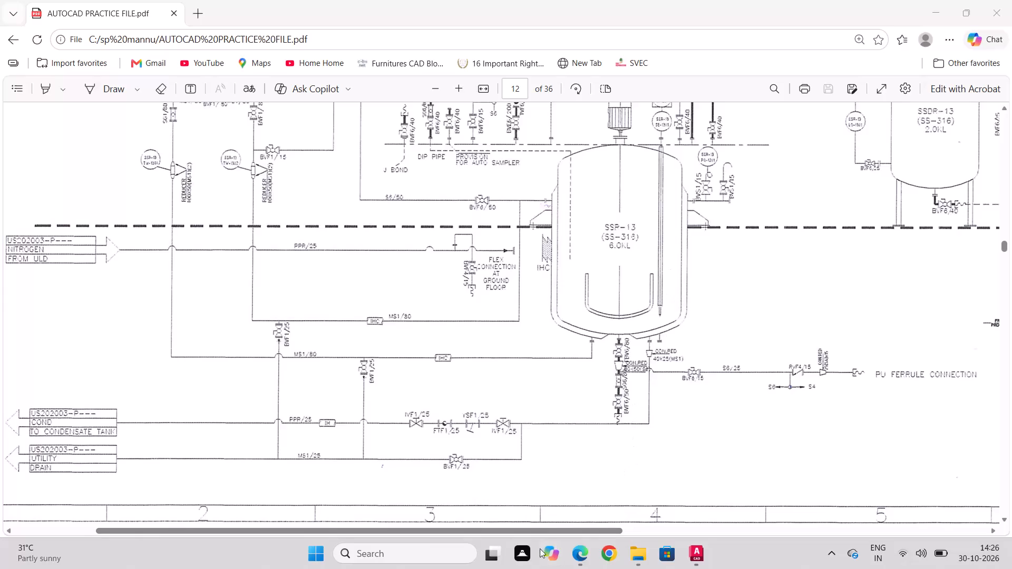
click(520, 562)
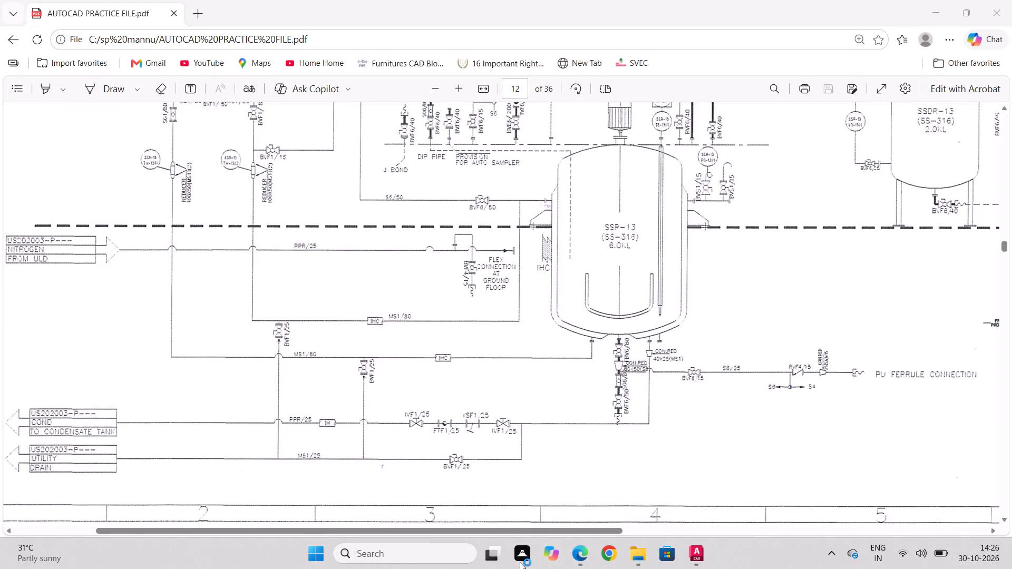
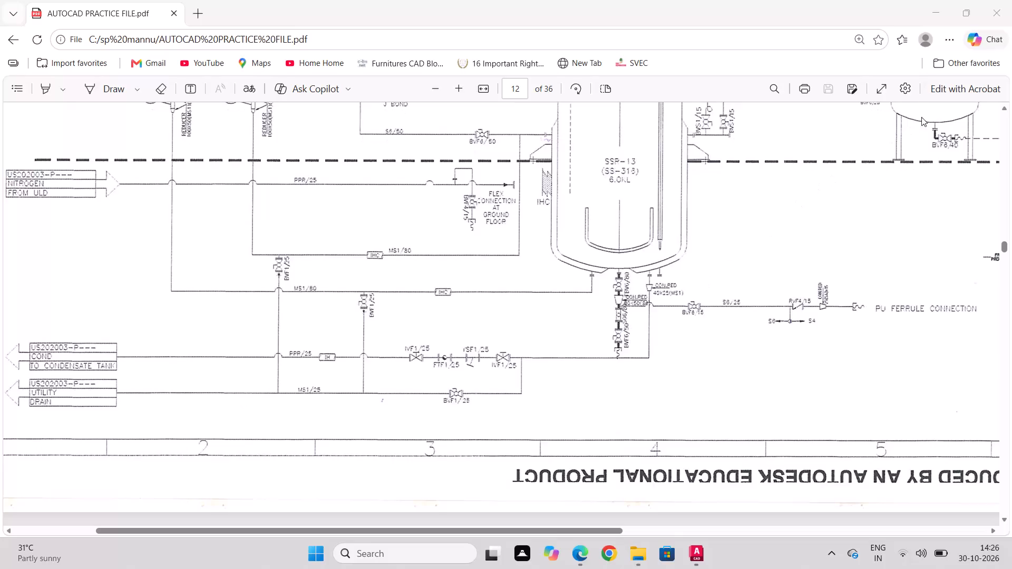
Switch to the SSR 6.0KL REACTOR drawing in AutoCAD and examine the condensate and utility lines near the reactor bottom.
click(937, 11)
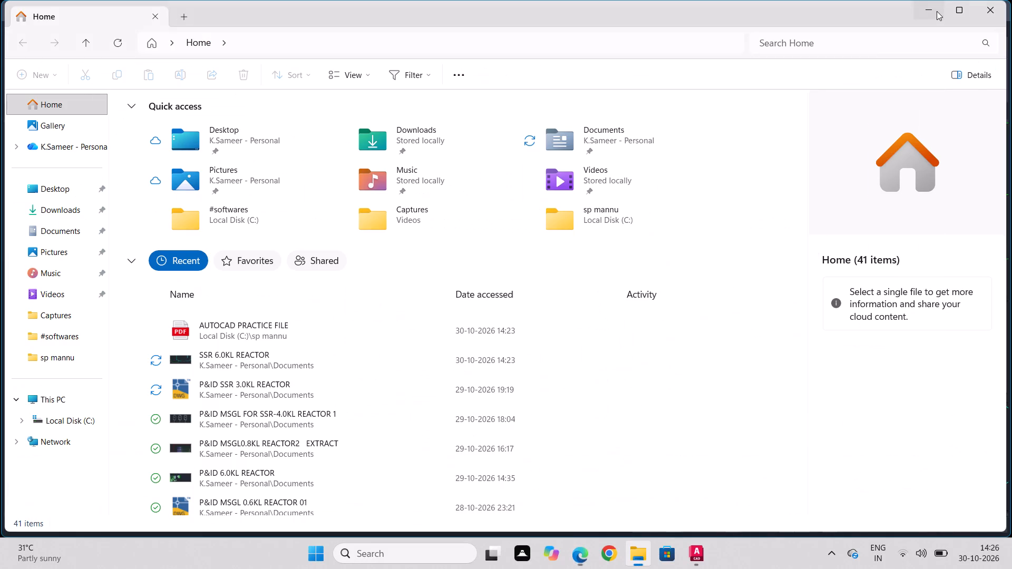
click(937, 11)
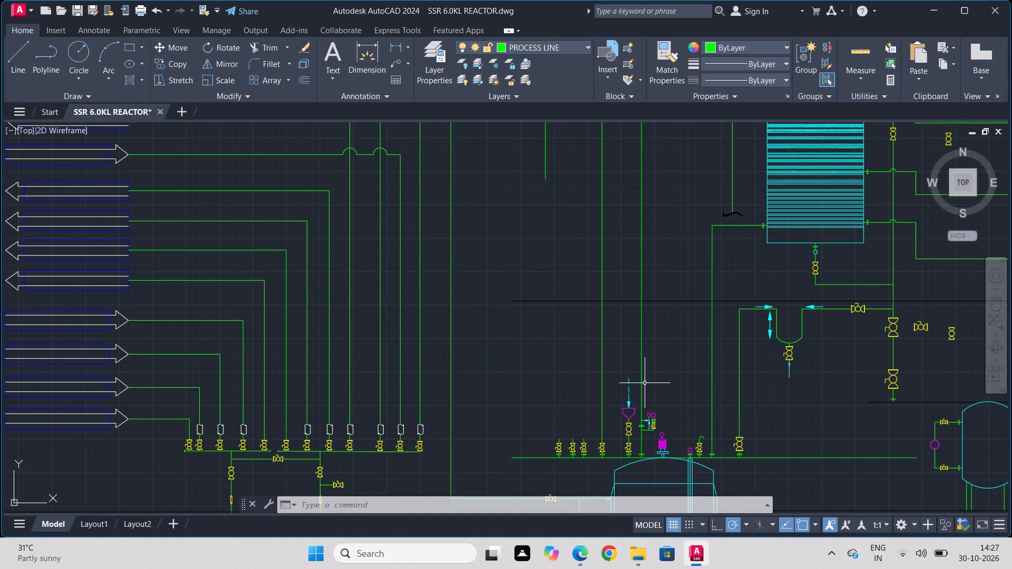
scroll(629, 404, down, 3)
middle_drag(624, 423, 641, 326)
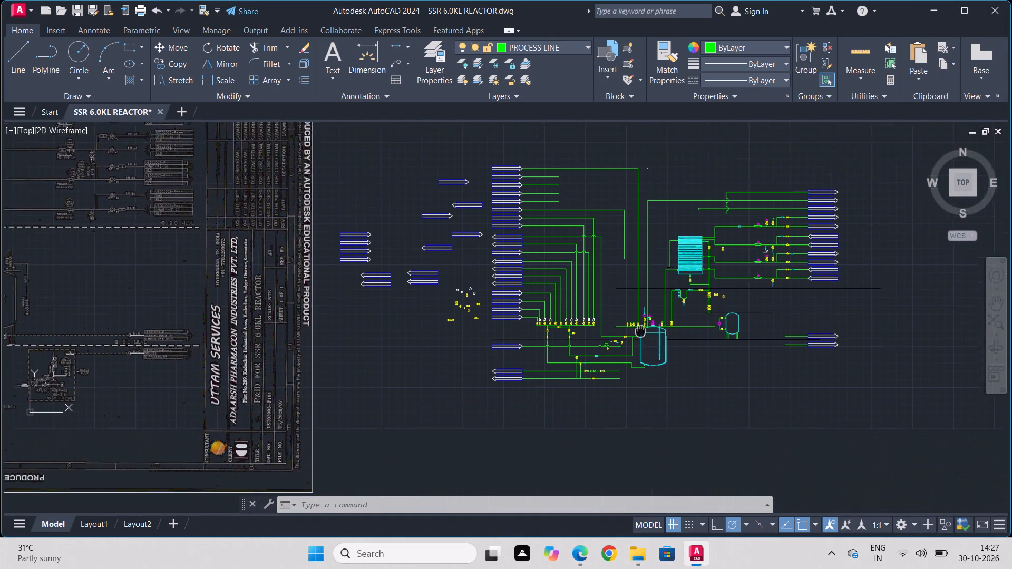
middle_drag(641, 326, 651, 272)
scroll(627, 306, up, 4)
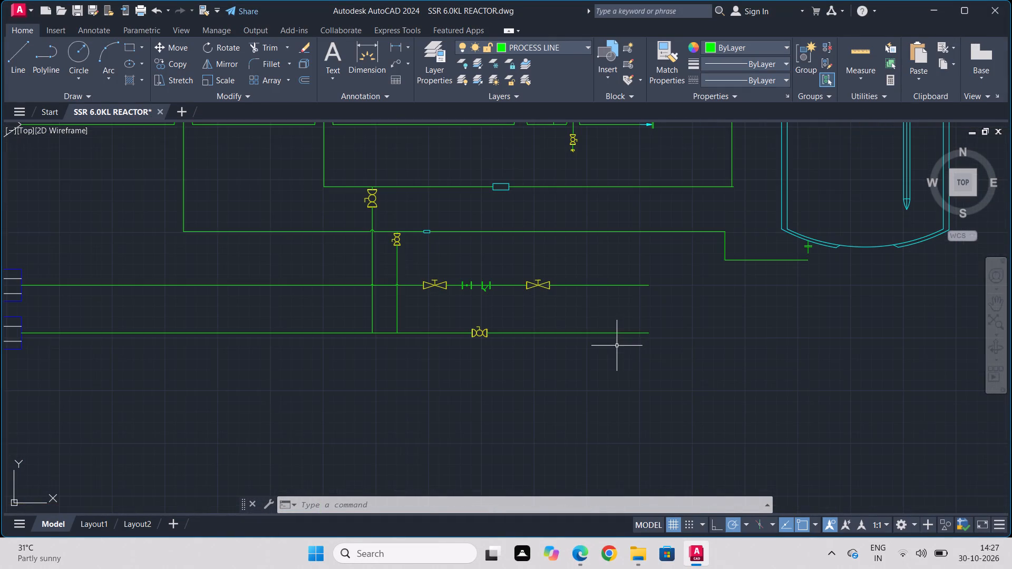
scroll(787, 272, up, 1)
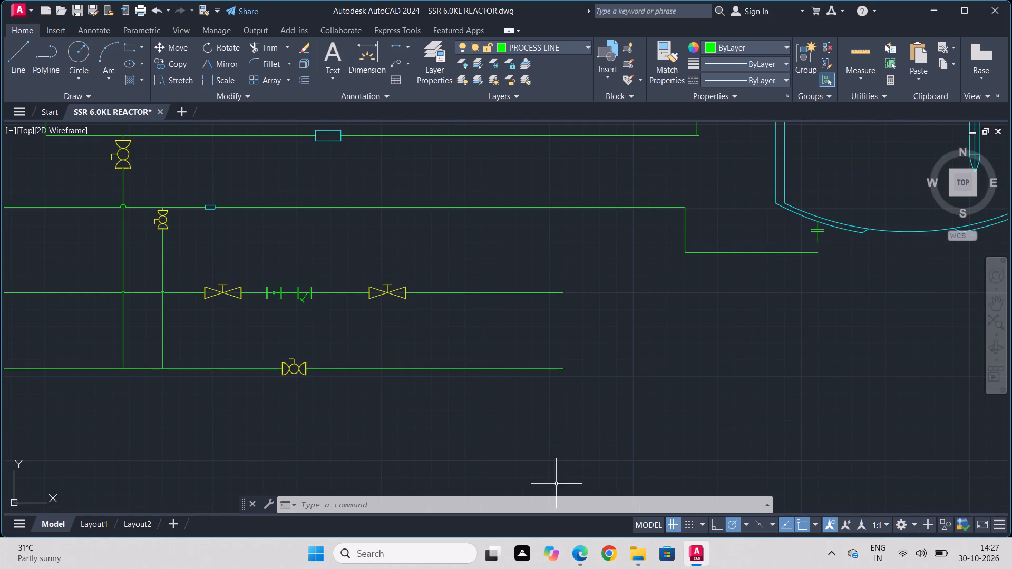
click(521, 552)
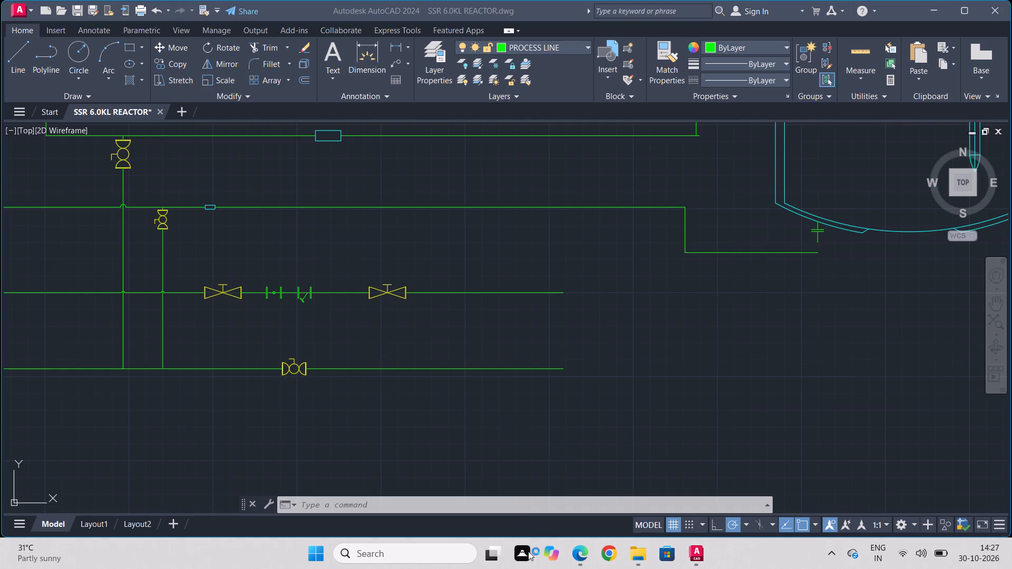
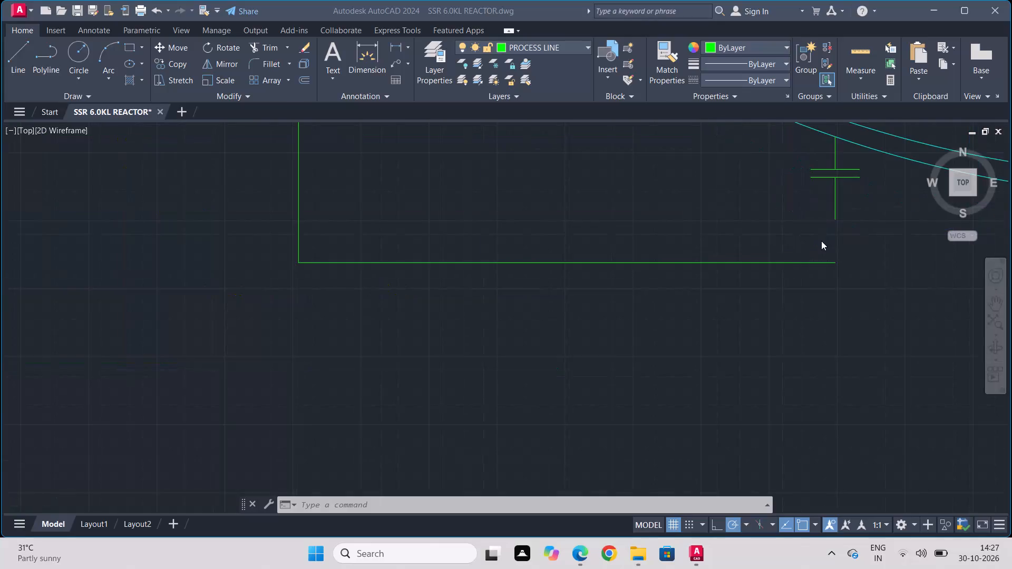
Stretch the lower end of the short vertical process line down to the open end of the long horizontal line.
click(860, 178)
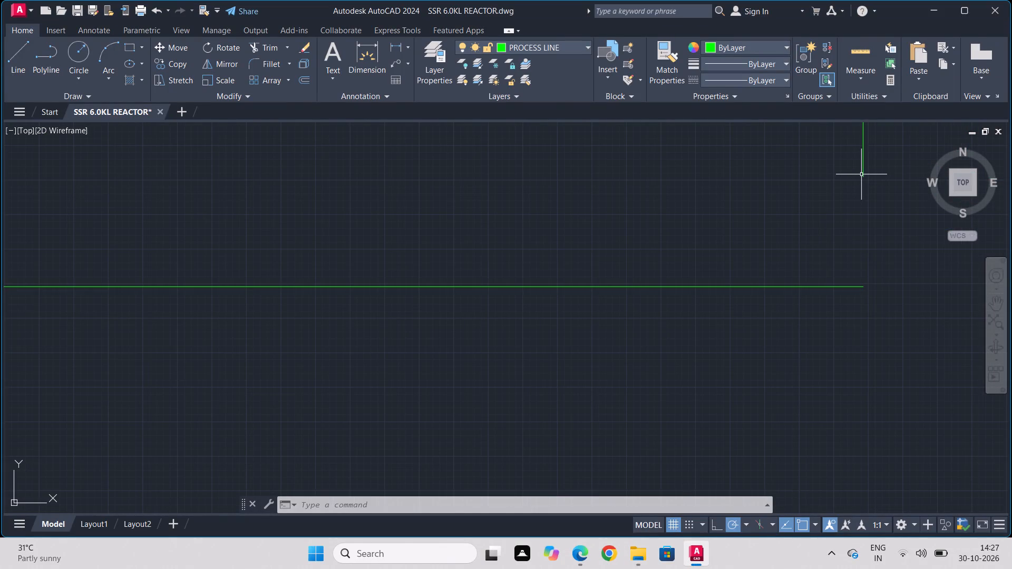
click(862, 174)
click(863, 174)
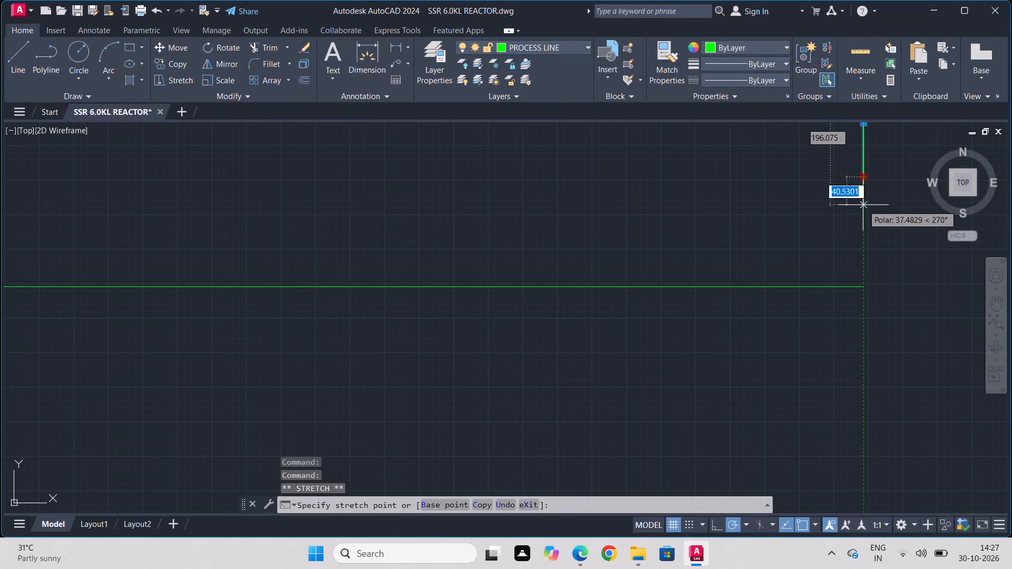
click(865, 285)
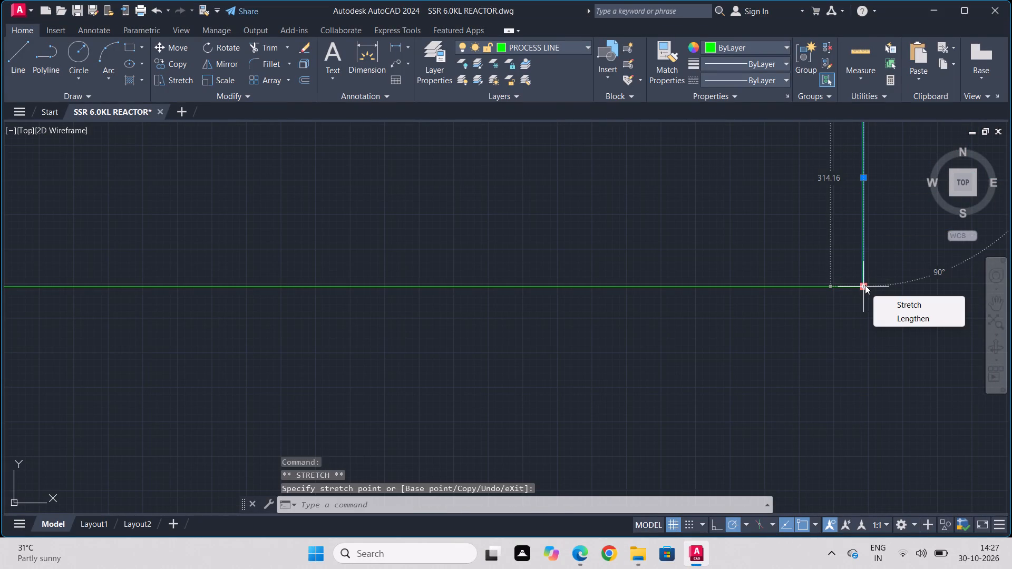
key(Escape)
click(879, 250)
key(Escape)
key(Escape)
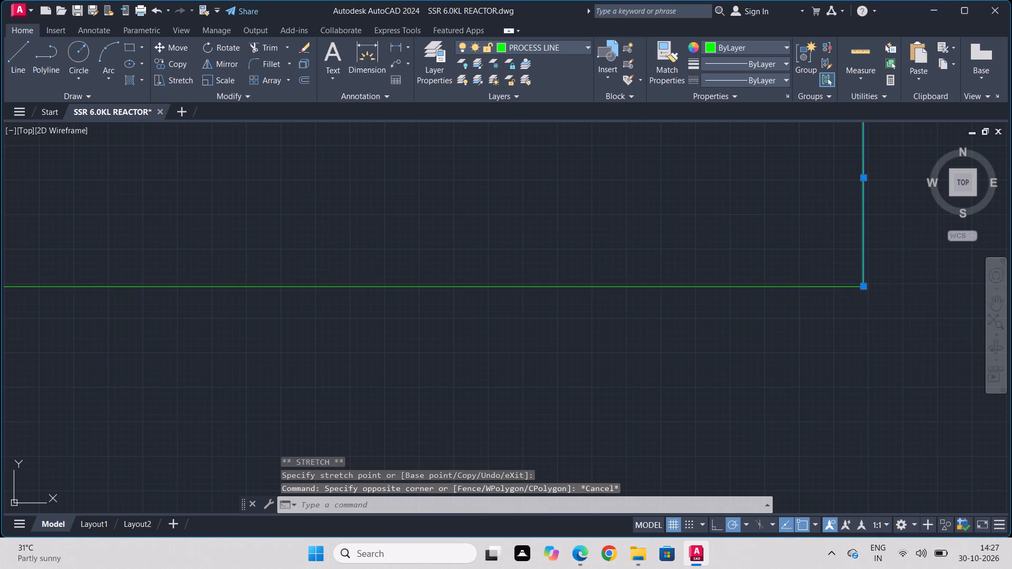
Join the vertical and horizontal process lines that meet at the corner into one polyline.
click(878, 234)
click(713, 333)
text(jo)
click(742, 357)
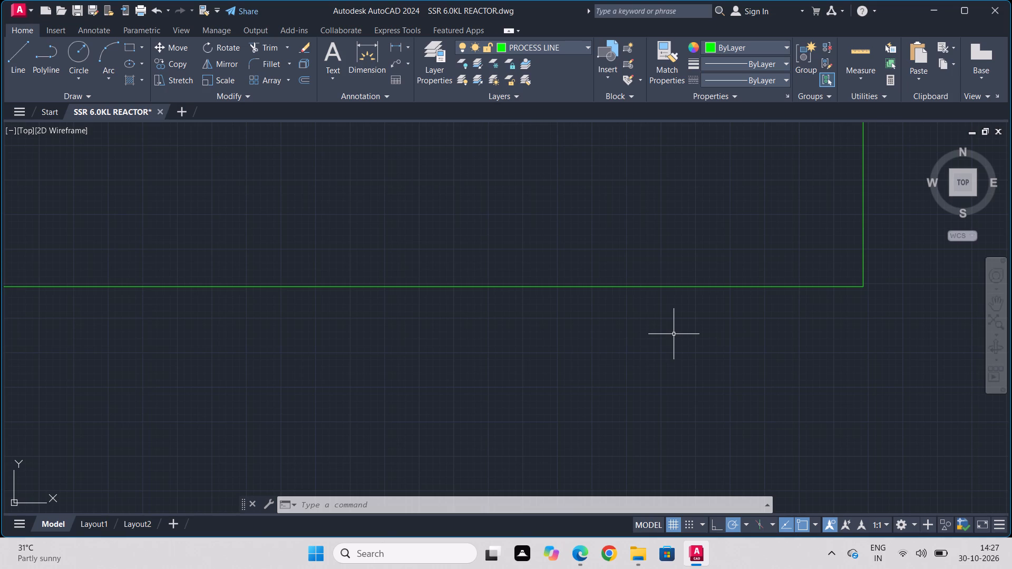
click(674, 334)
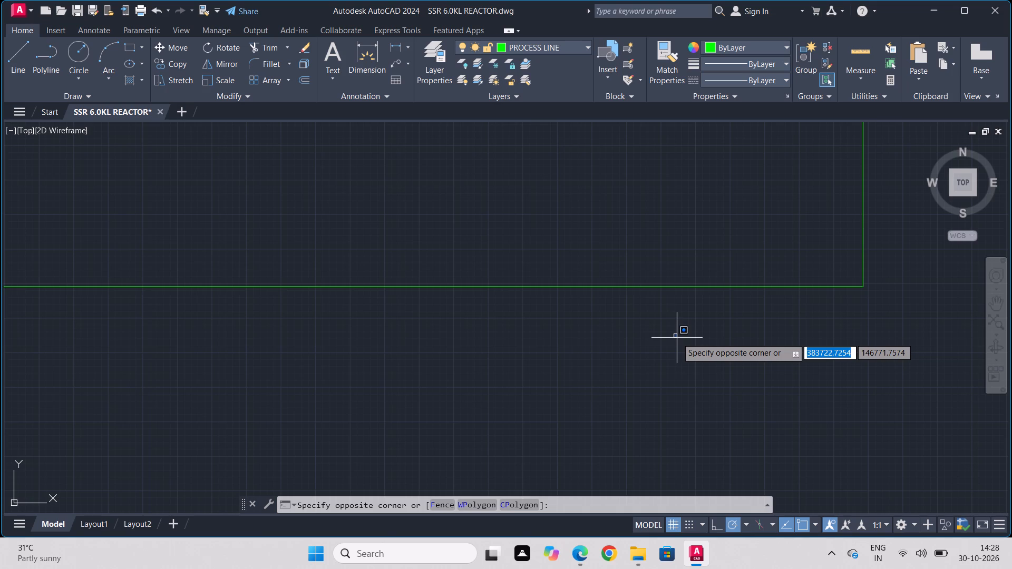
key(Escape)
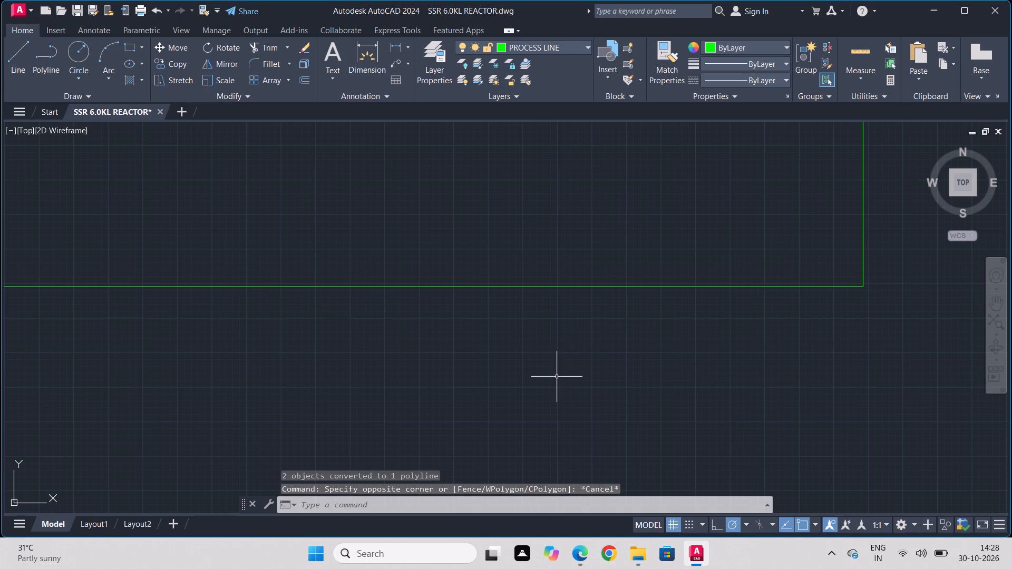
Delete the tiny stray object beside the corner of the topmost process line.
scroll(557, 378, down, 5)
scroll(654, 437, down, 3)
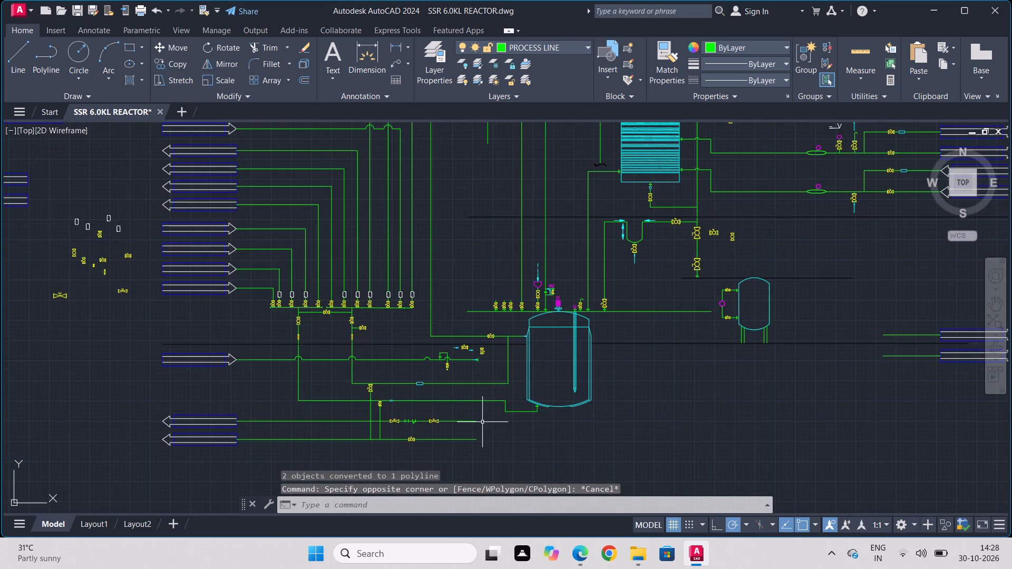
scroll(477, 422, down, 2)
scroll(379, 397, down, 1)
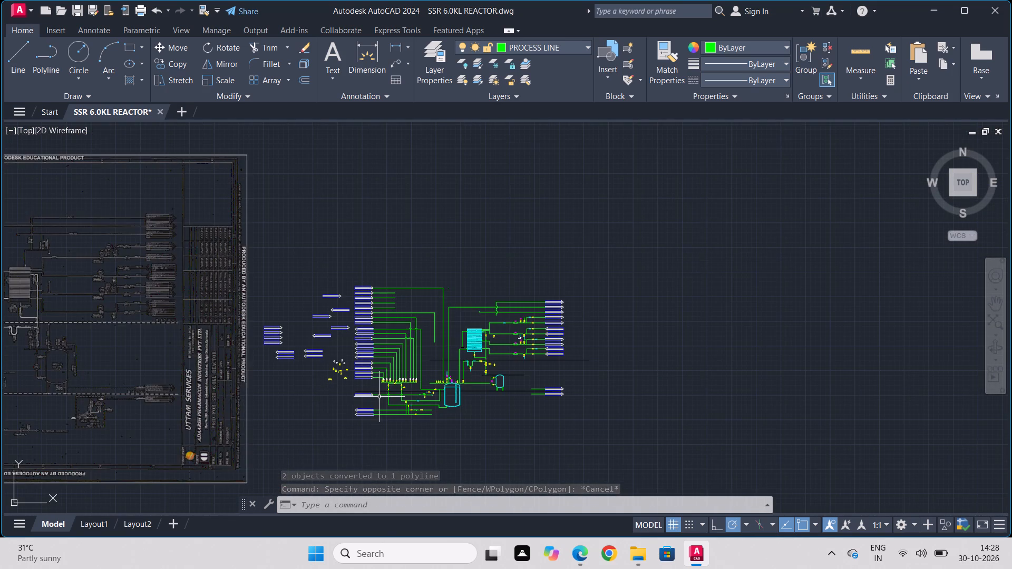
middle_drag(381, 393, 475, 355)
scroll(541, 263, up, 1)
scroll(541, 263, down, 1)
scroll(535, 262, up, 3)
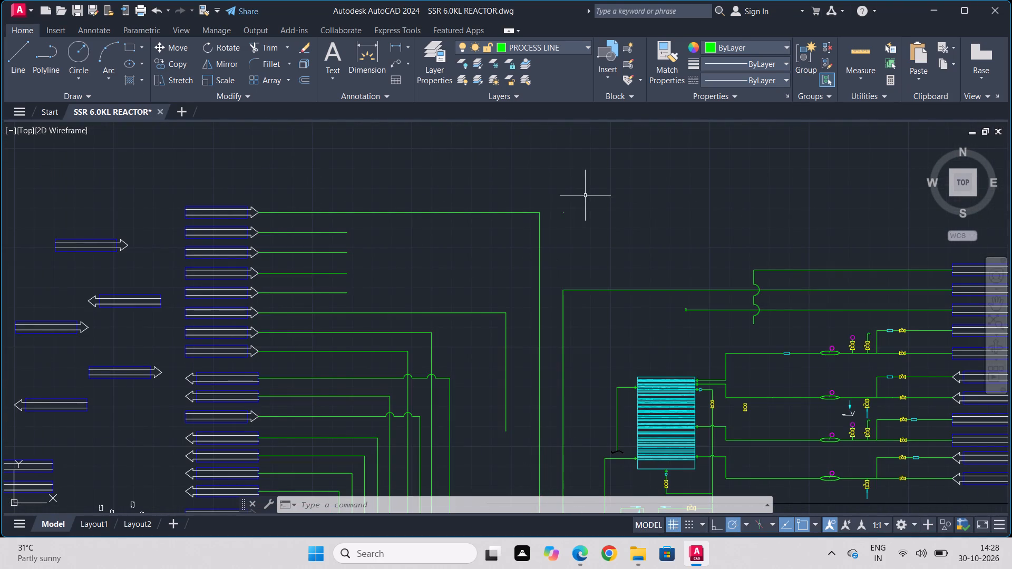
drag(586, 195, 573, 202)
click(546, 232)
key(Delete)
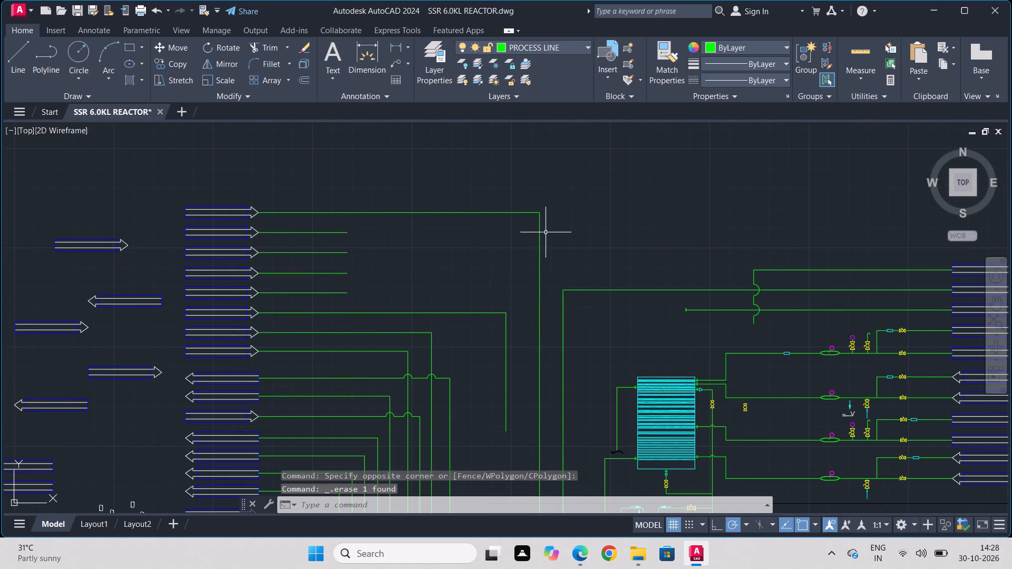
Examine the process lines, valve headers, reactor nozzles and condenser connections across the P&ID.
scroll(546, 240, down, 3)
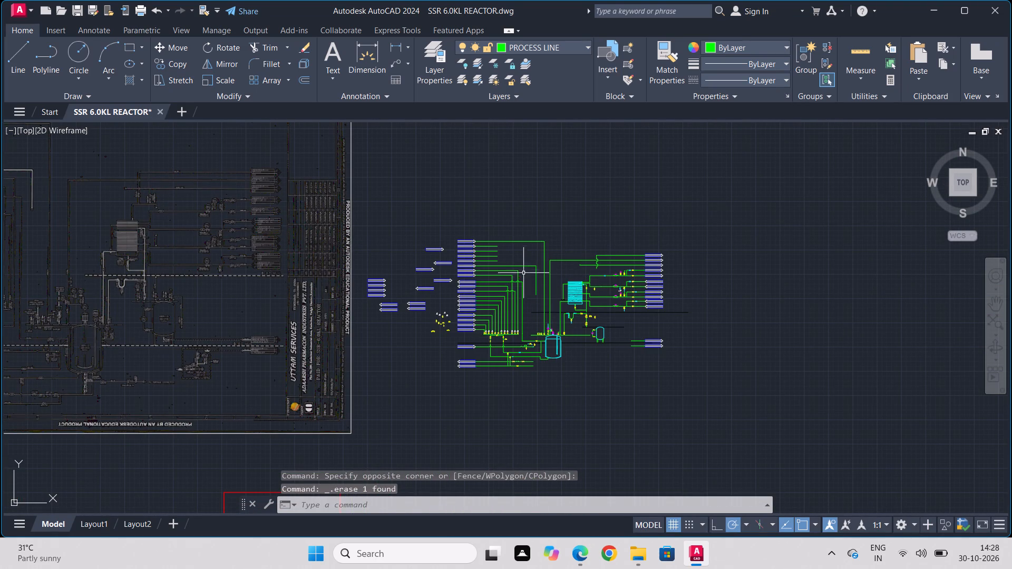
scroll(533, 268, up, 4)
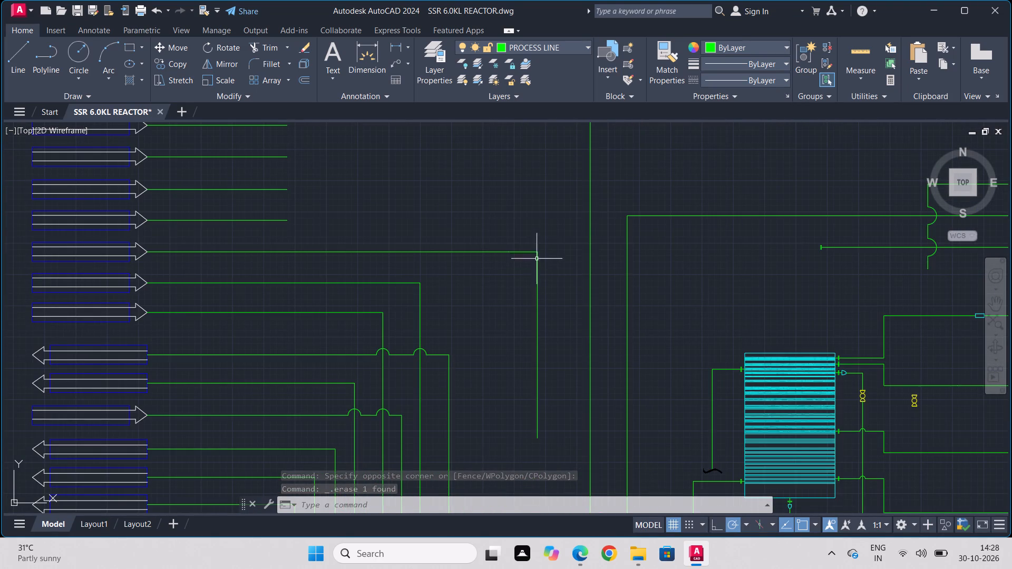
scroll(550, 245, down, 2)
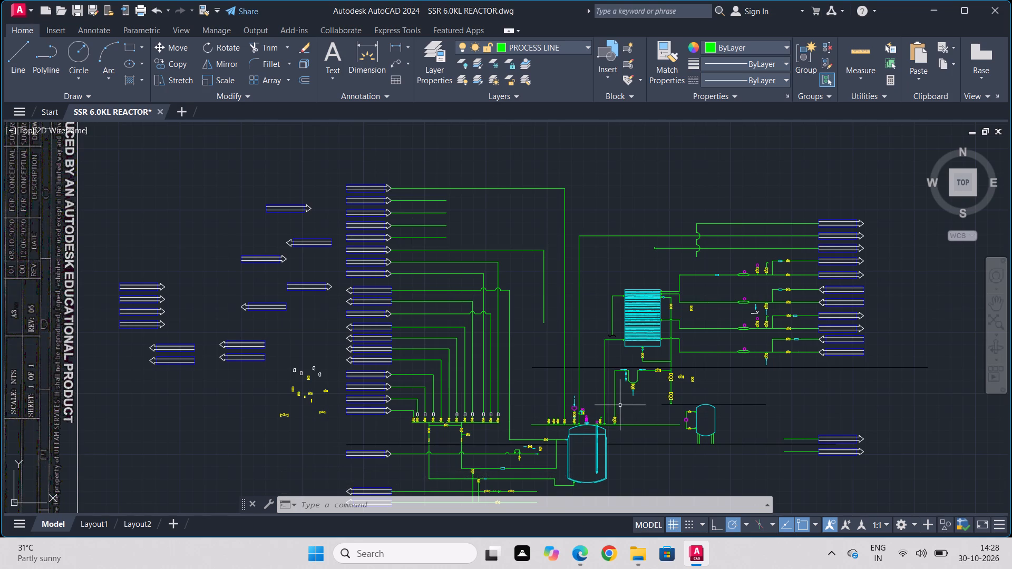
scroll(620, 405, up, 3)
scroll(745, 423, down, 2)
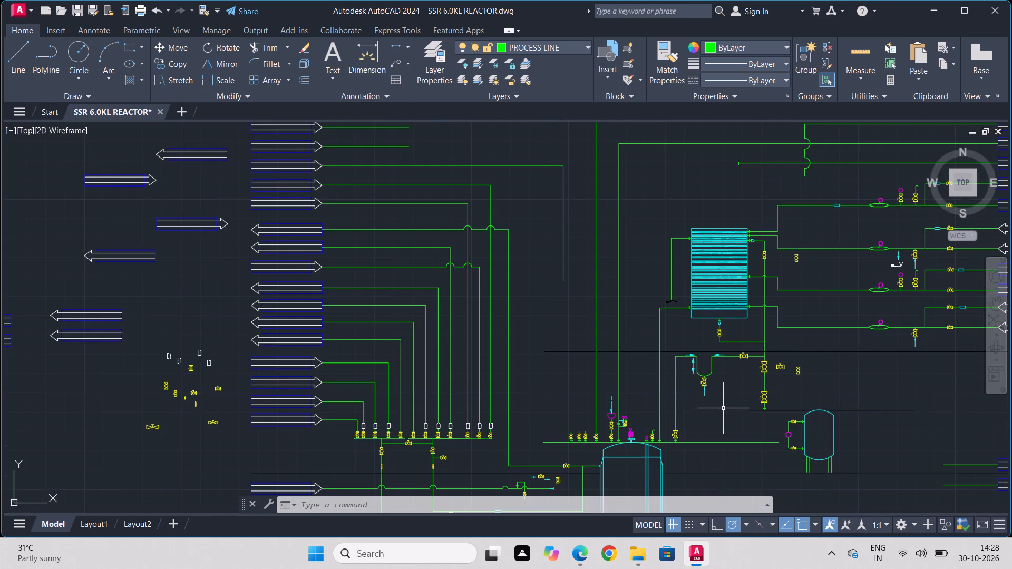
middle_drag(723, 407, 641, 347)
scroll(468, 419, up, 3)
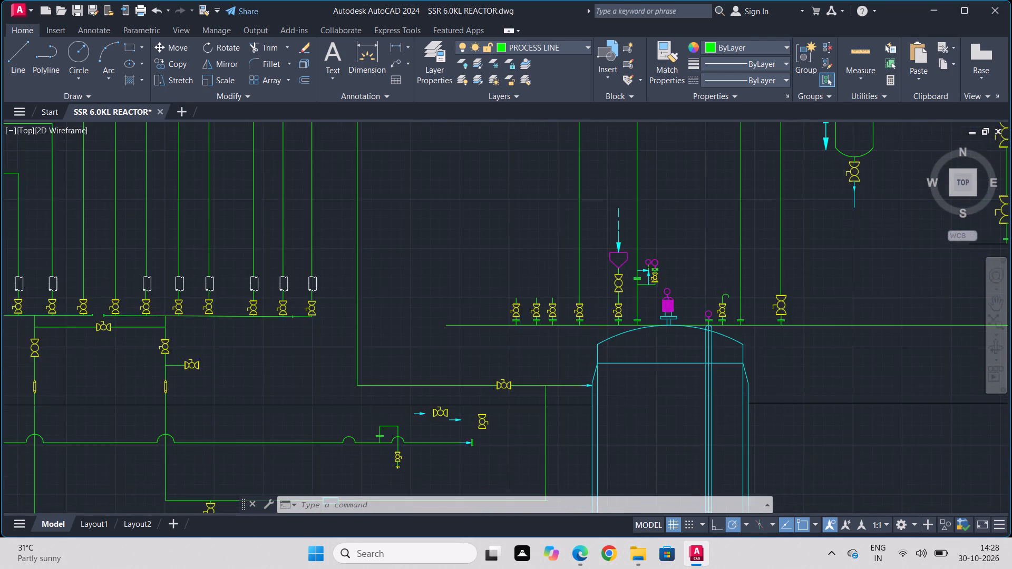
middle_drag(468, 419, 821, 341)
scroll(760, 359, down, 2)
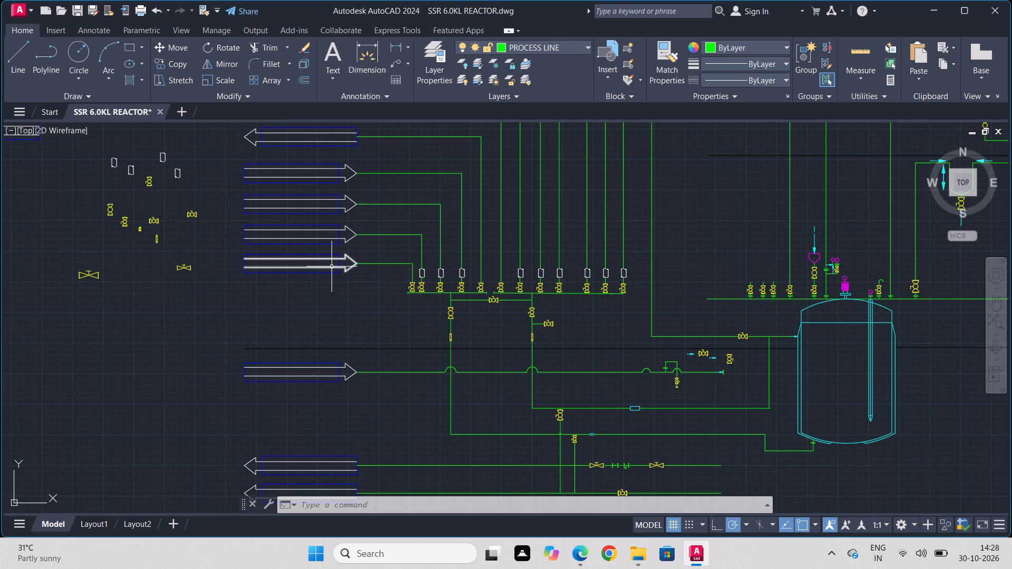
scroll(200, 280, up, 2)
scroll(768, 316, down, 1)
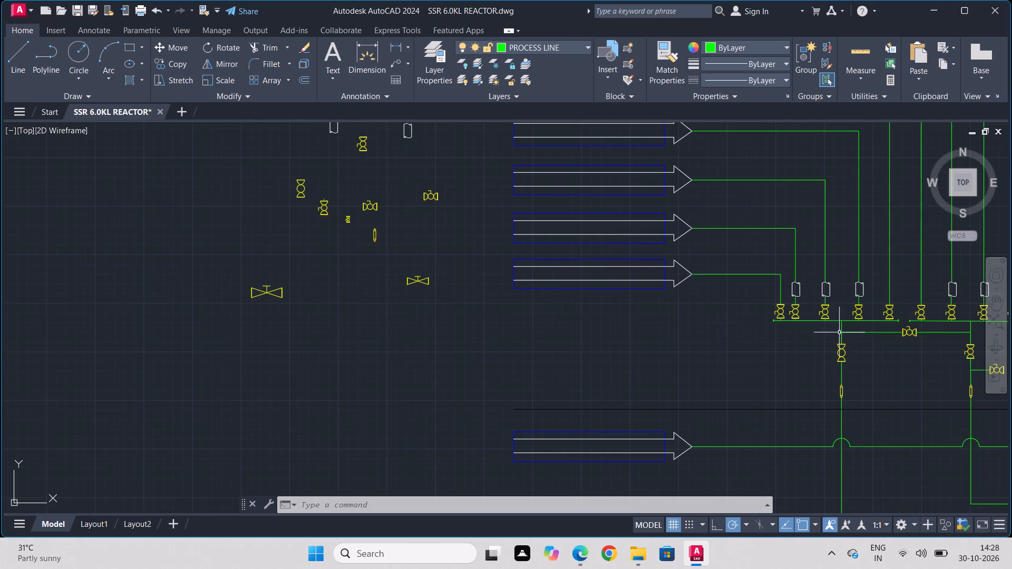
middle_drag(856, 336, 537, 354)
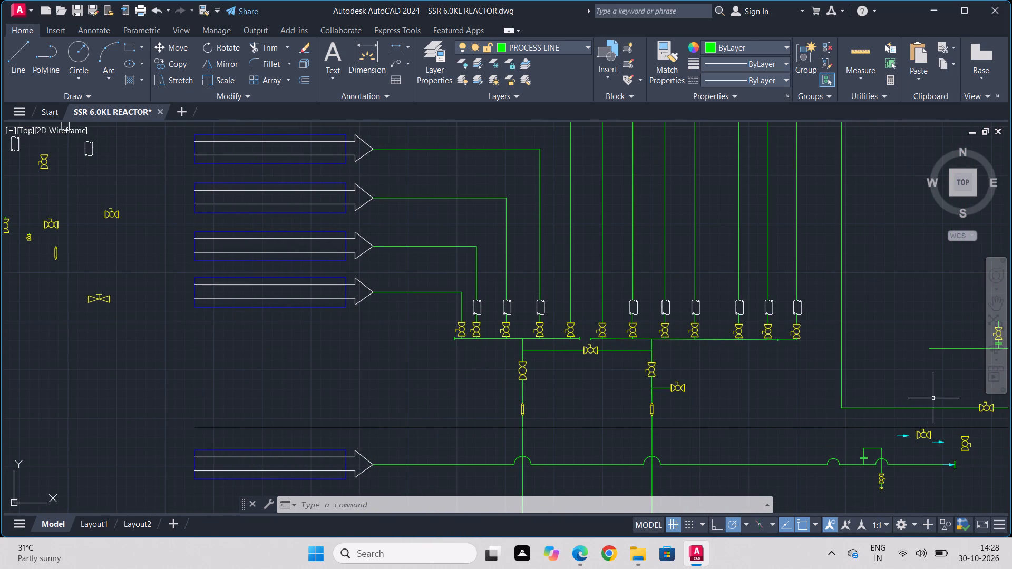
scroll(587, 331, up, 3)
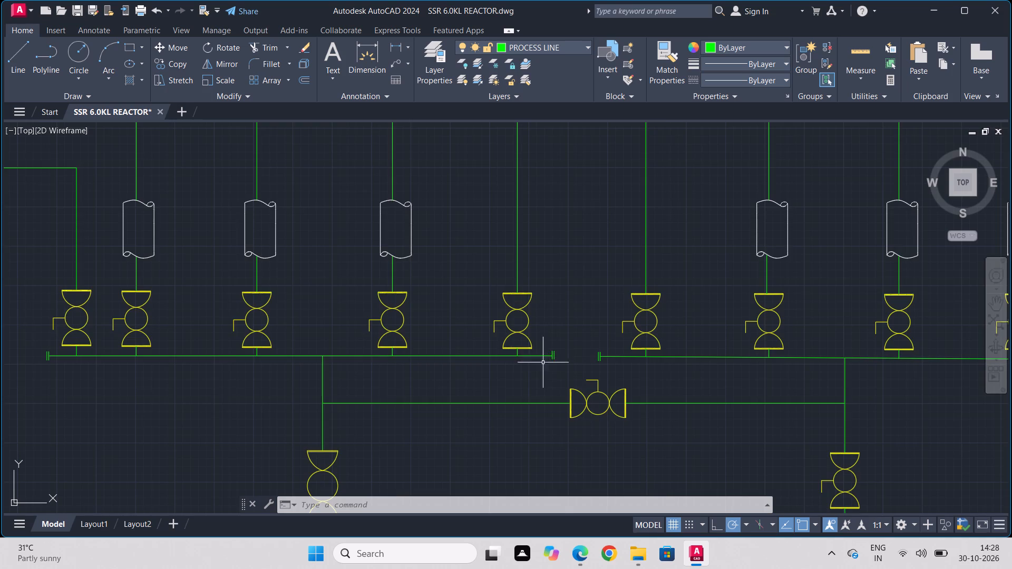
scroll(504, 367, up, 1)
scroll(582, 274, up, 3)
scroll(340, 336, down, 3)
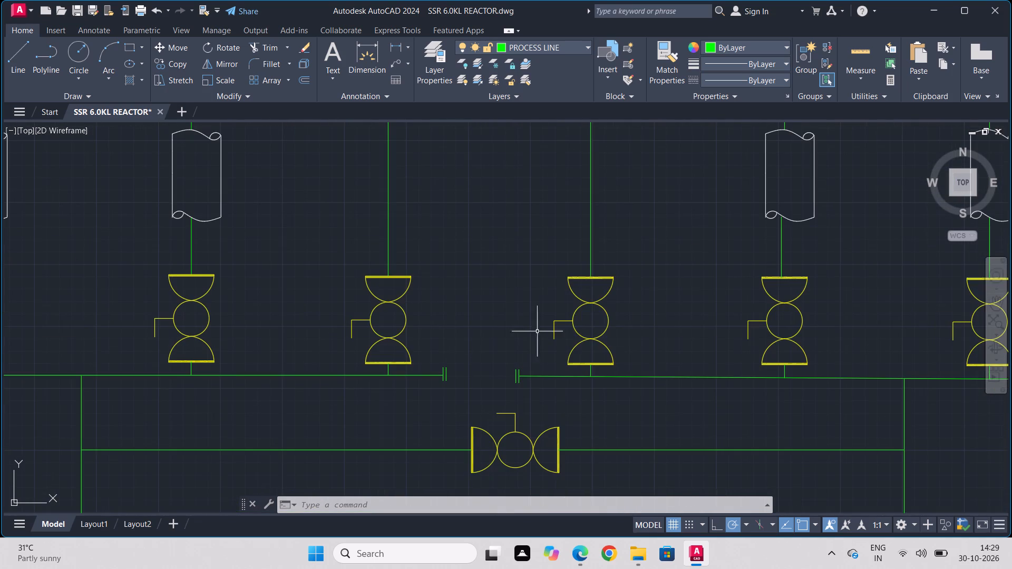
scroll(783, 306, down, 2)
middle_drag(855, 243, 305, 330)
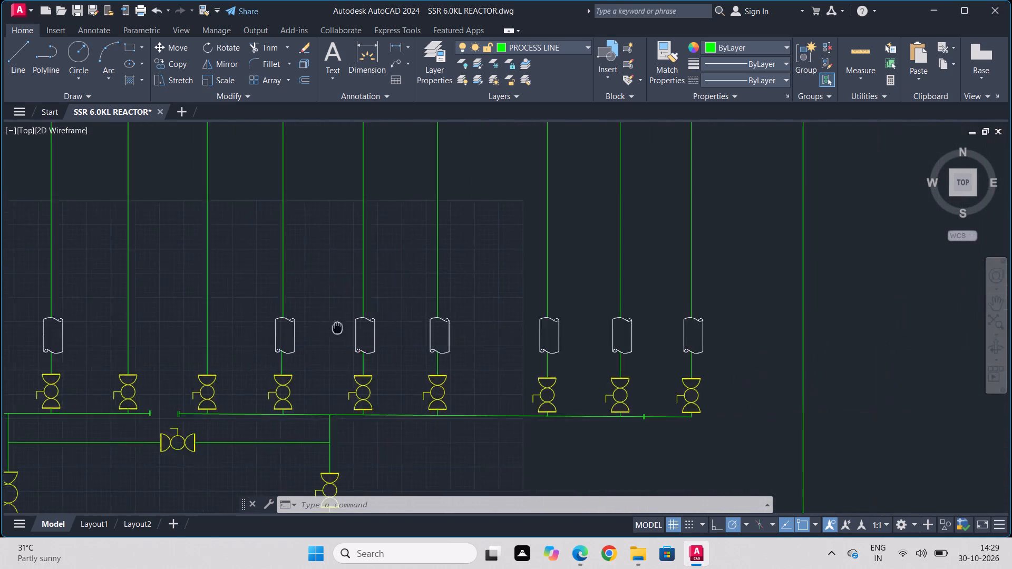
middle_drag(305, 330, 280, 339)
middle_click(280, 339)
scroll(280, 339, down, 2)
scroll(329, 246, down, 3)
middle_drag(343, 233, 531, 394)
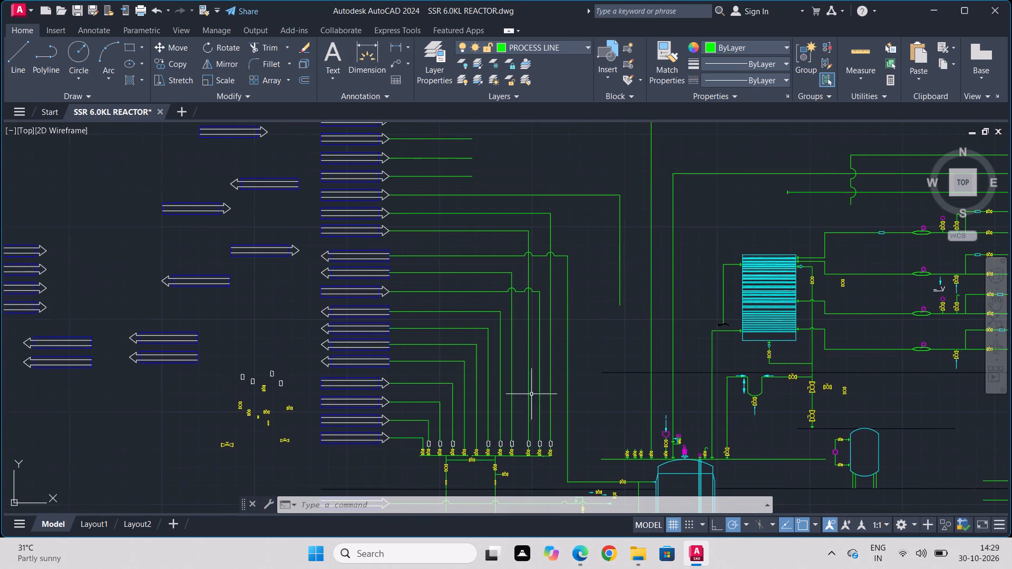
scroll(836, 337, up, 3)
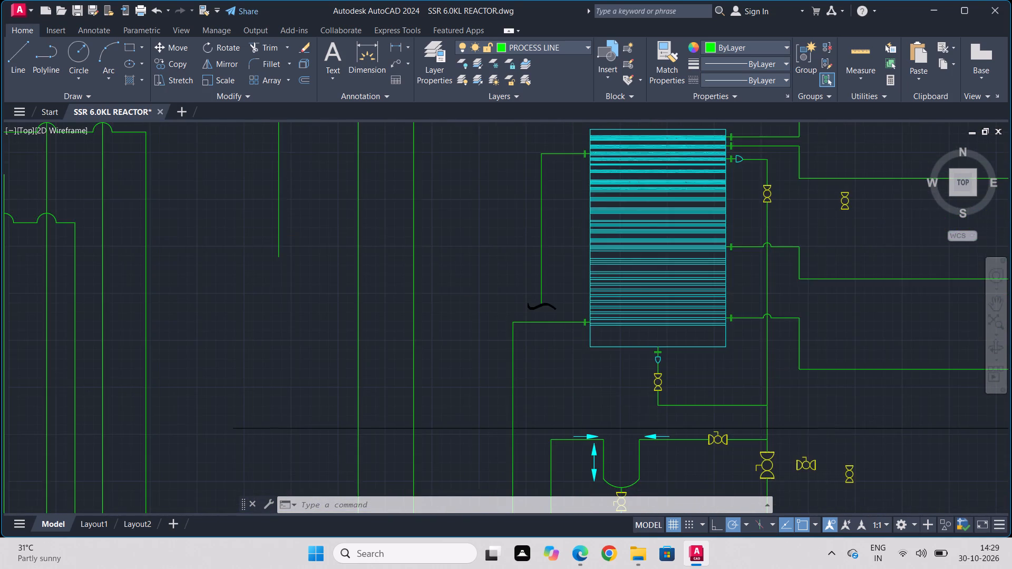
scroll(780, 371, down, 1)
scroll(589, 342, up, 1)
scroll(609, 346, down, 2)
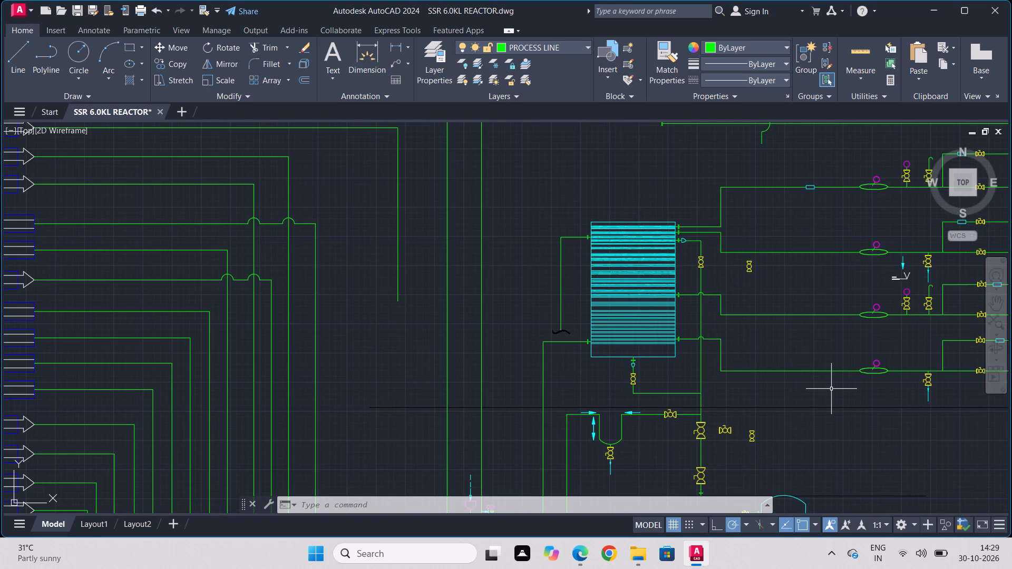
Move the "REDUCER 100 X 50(MS1)(2)" note with its V-shaped leader arrows beneath the ellipse on the condenser's second branch line.
middle_drag(833, 390, 582, 440)
scroll(646, 306, up, 4)
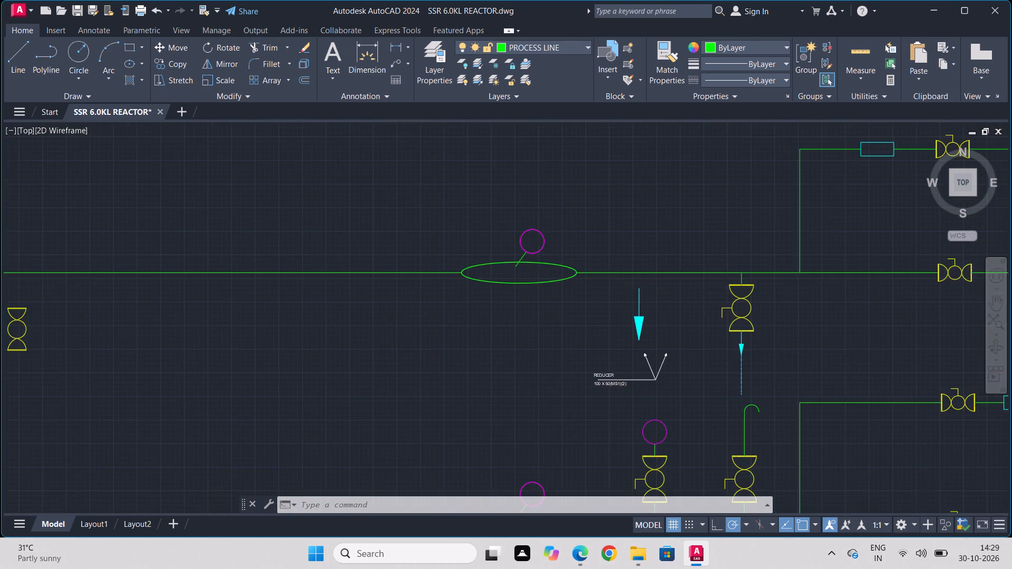
middle_drag(663, 359, 721, 280)
scroll(722, 278, up, 1)
click(722, 278)
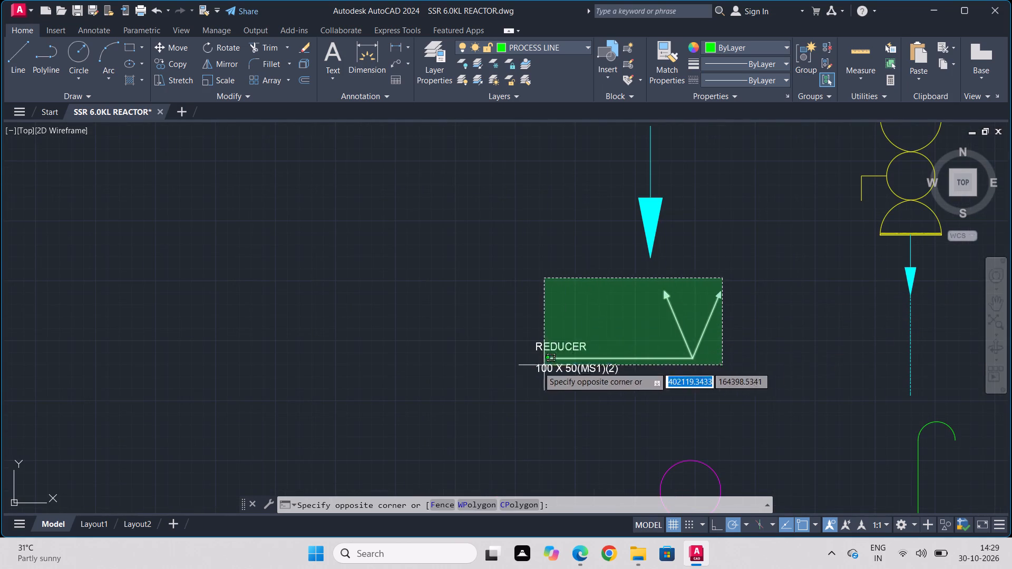
click(509, 387)
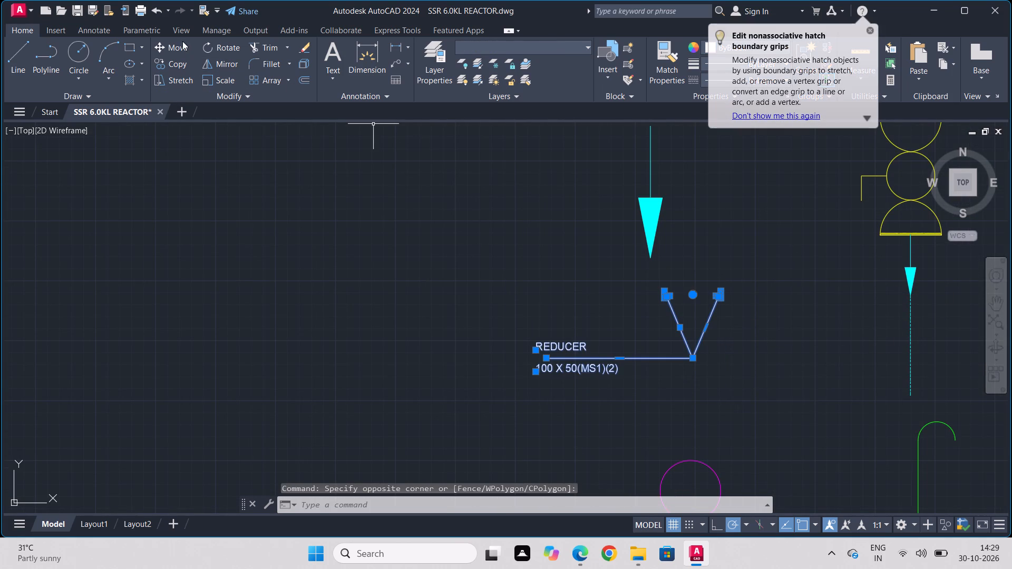
click(178, 47)
drag(694, 355, 688, 356)
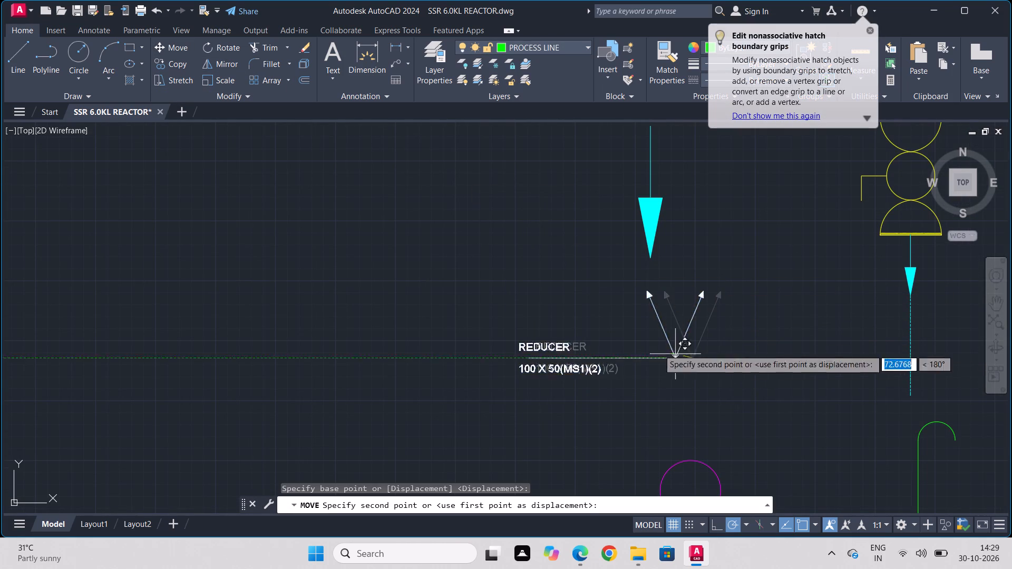
scroll(378, 217, down, 2)
middle_drag(378, 217, 555, 263)
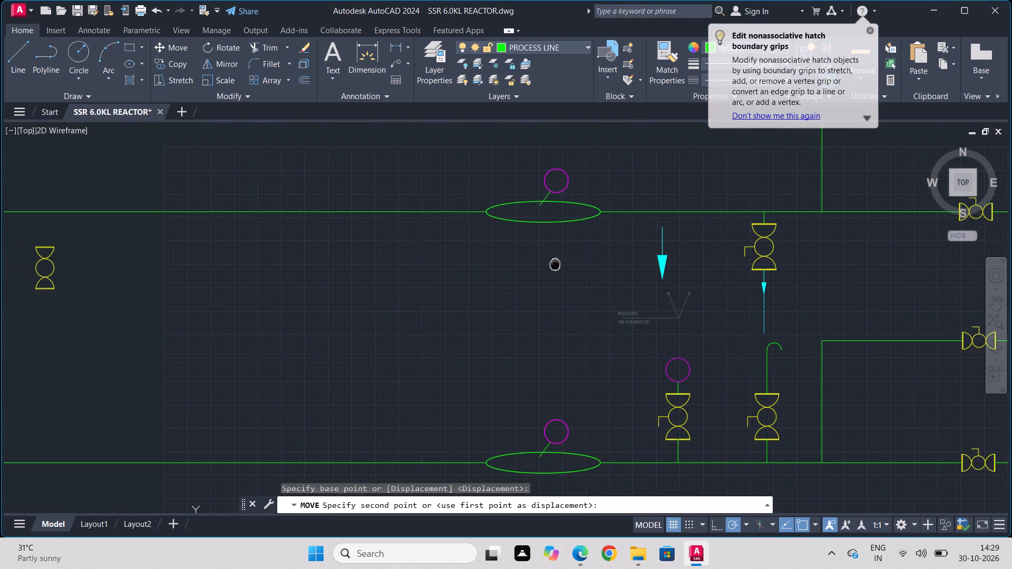
scroll(551, 263, up, 2)
click(592, 237)
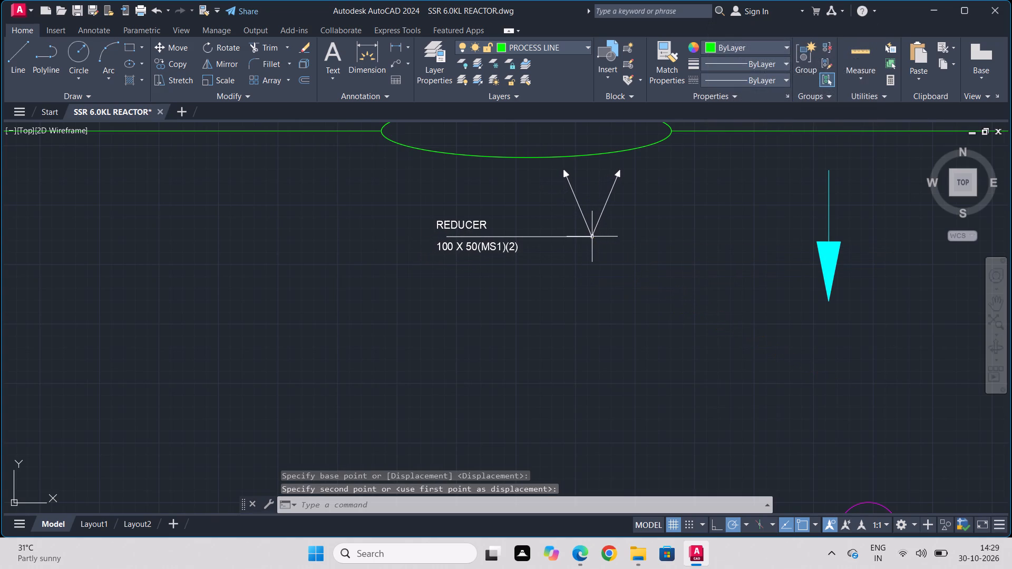
Copy the "REDUCER 100 X 50(MS1)(2)" note with its V-shaped arrows about 2666 units straight down, beneath the third condenser branch line's ellipse.
click(626, 181)
click(429, 263)
scroll(601, 166, up, 3)
click(711, 144)
click(333, 342)
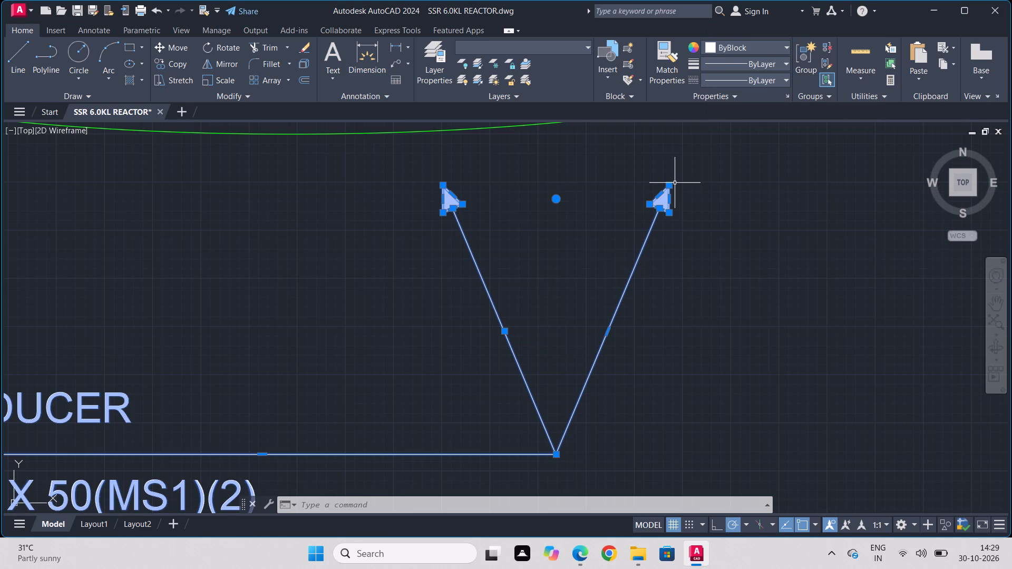
click(180, 66)
scroll(329, 322, down, 2)
middle_drag(327, 326, 486, 202)
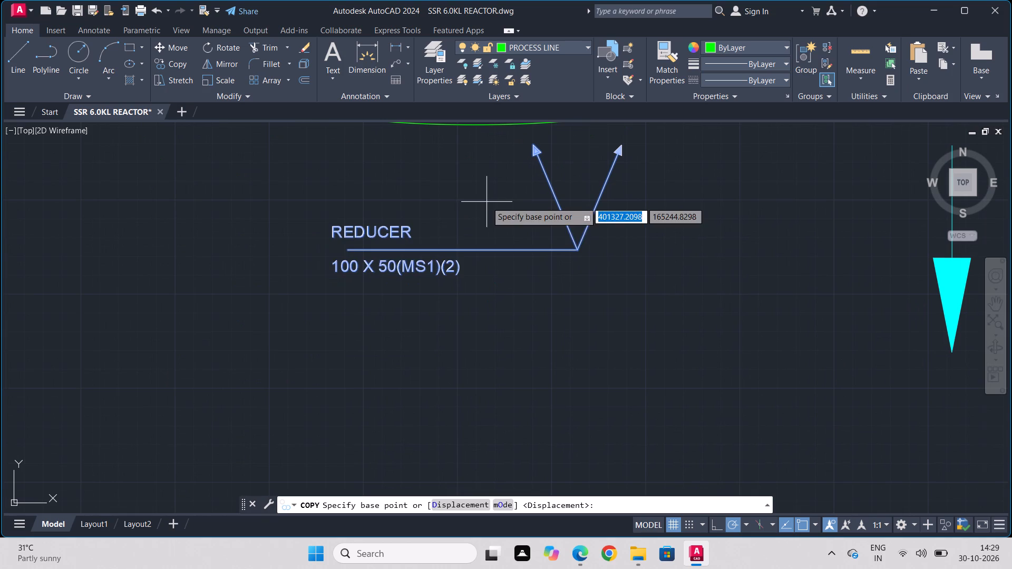
click(345, 248)
scroll(359, 321, down, 1)
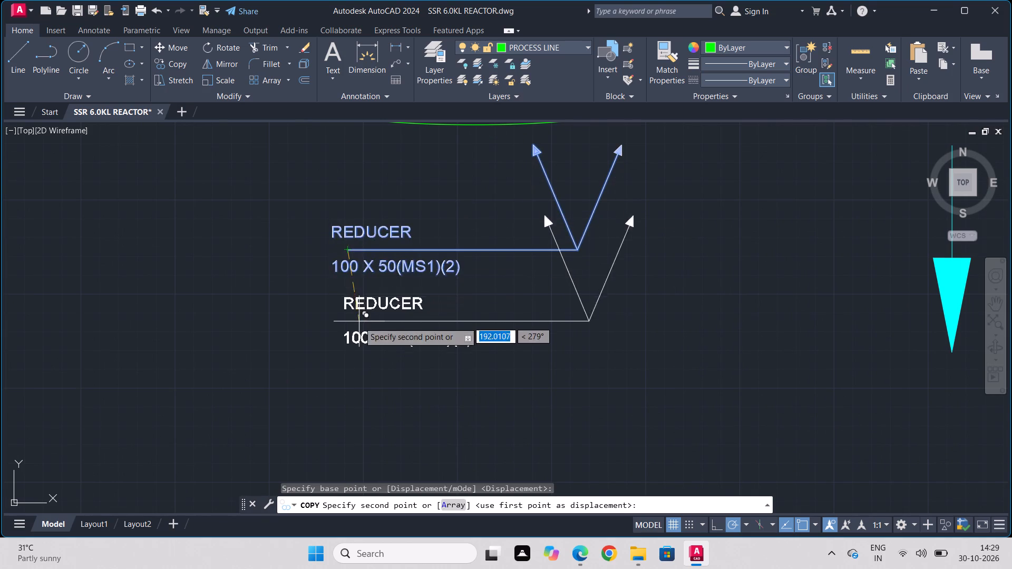
middle_drag(353, 351, 385, 233)
scroll(385, 233, down, 2)
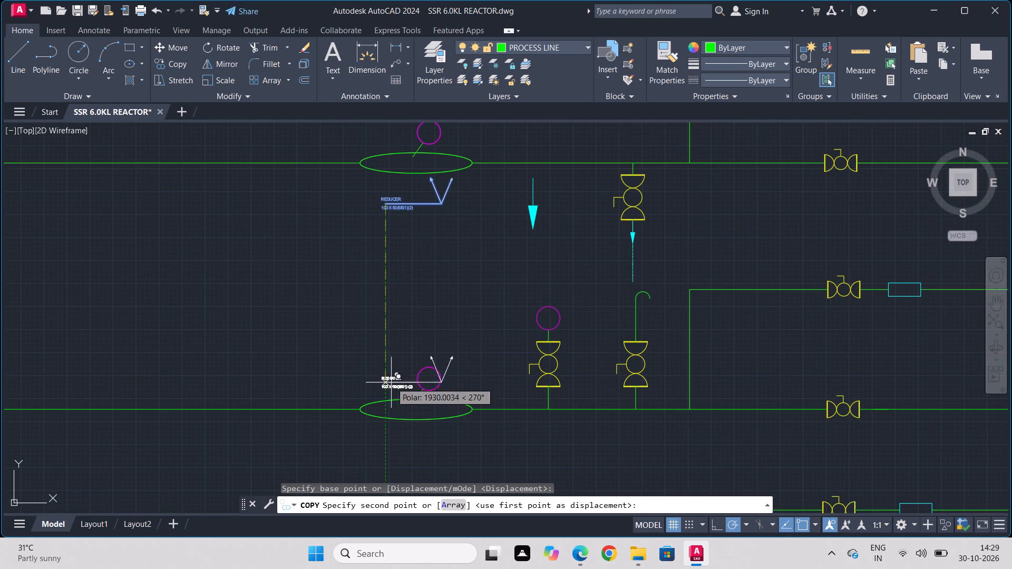
scroll(393, 389, down, 1)
middle_drag(393, 390, 394, 219)
scroll(396, 252, up, 4)
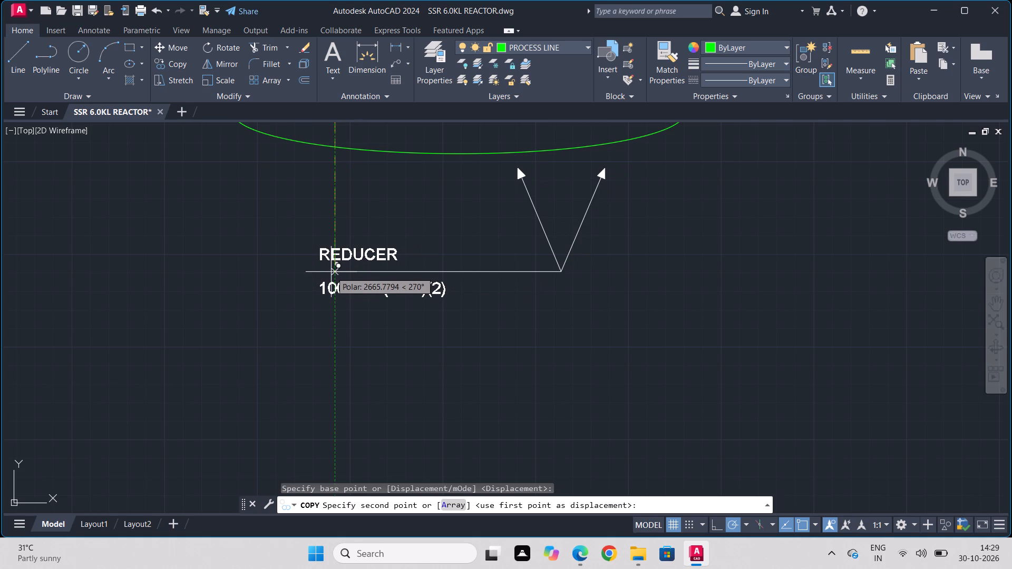
click(331, 272)
Place another copy of the reducer note about 5077 units below the original, beneath the ellipse on the fourth condenser branch line.
scroll(322, 308, down, 2)
middle_drag(322, 331, 335, 285)
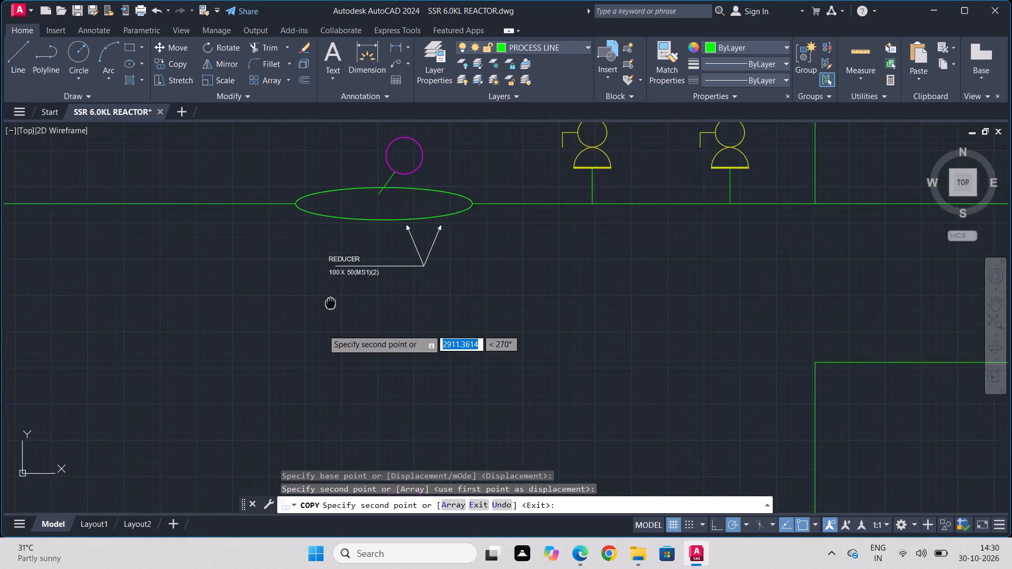
middle_drag(335, 285, 377, 124)
scroll(379, 287, down, 1)
middle_drag(381, 298, 444, 208)
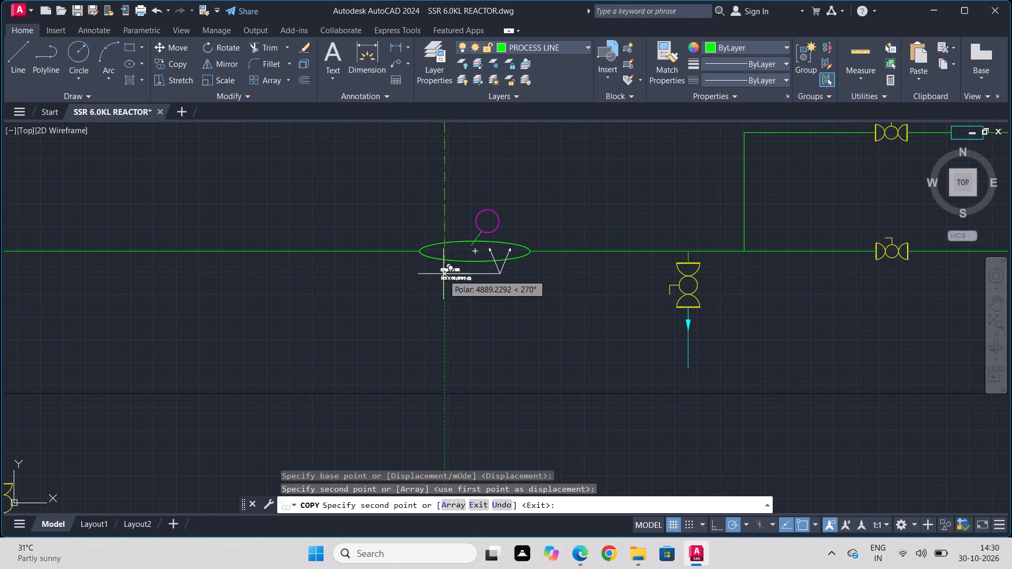
scroll(437, 292, up, 2)
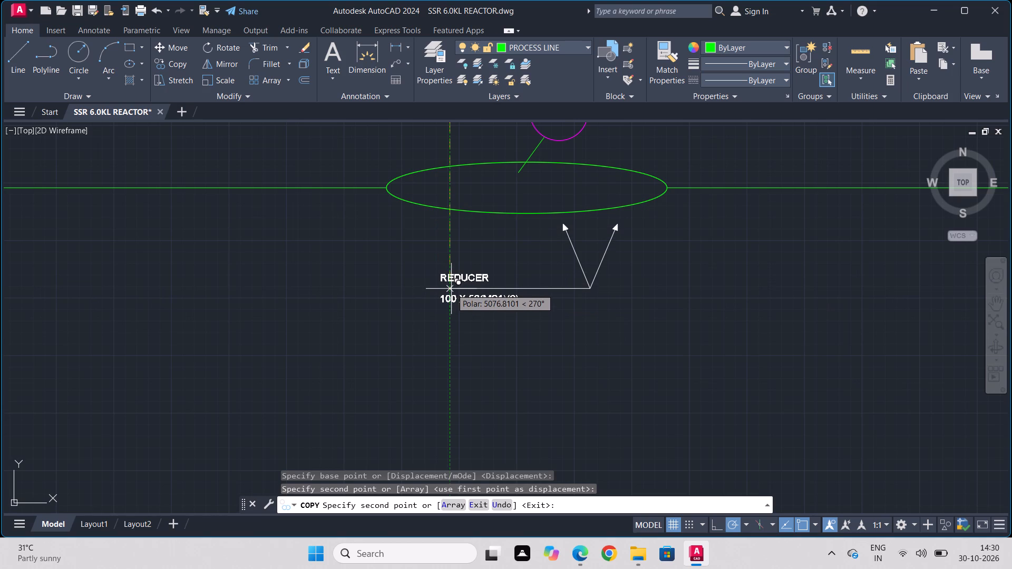
click(451, 289)
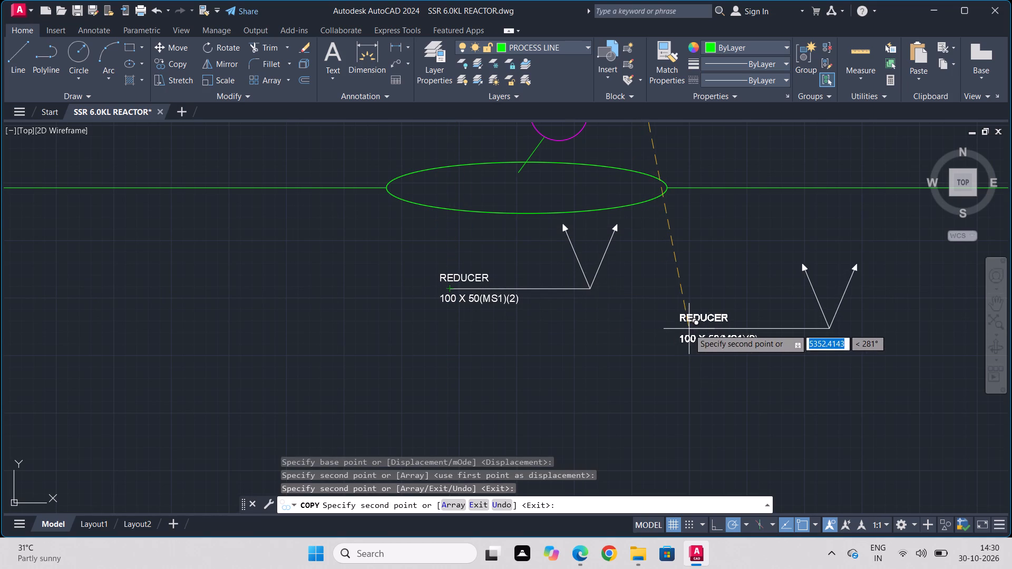
key(Escape)
Rotate the loose cyan downward flow arrow near the second condenser branch line by 90° about its tip.
scroll(667, 314, down, 3)
scroll(702, 224, down, 1)
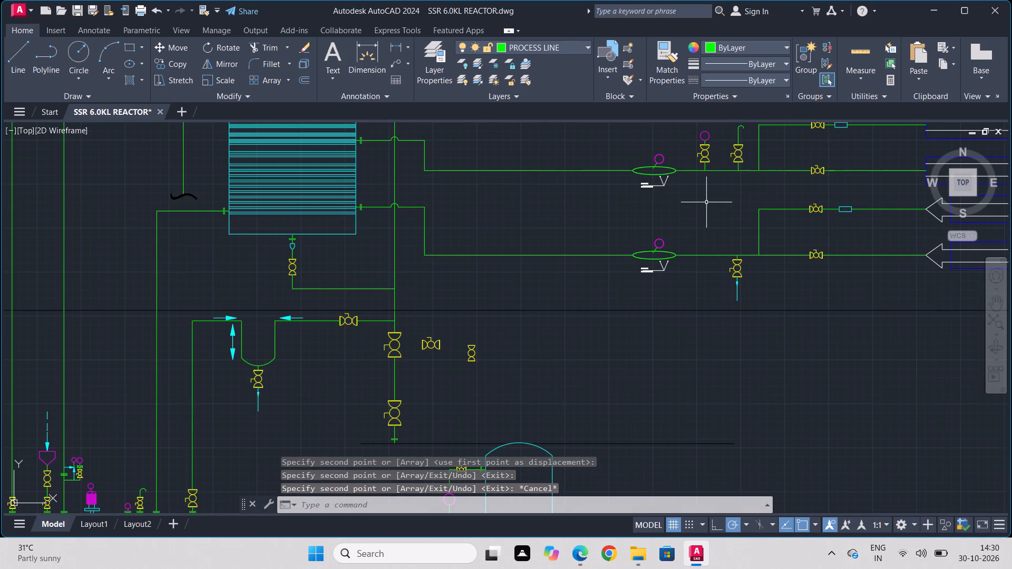
middle_drag(706, 202, 656, 371)
scroll(656, 354, down, 1)
scroll(661, 304, up, 3)
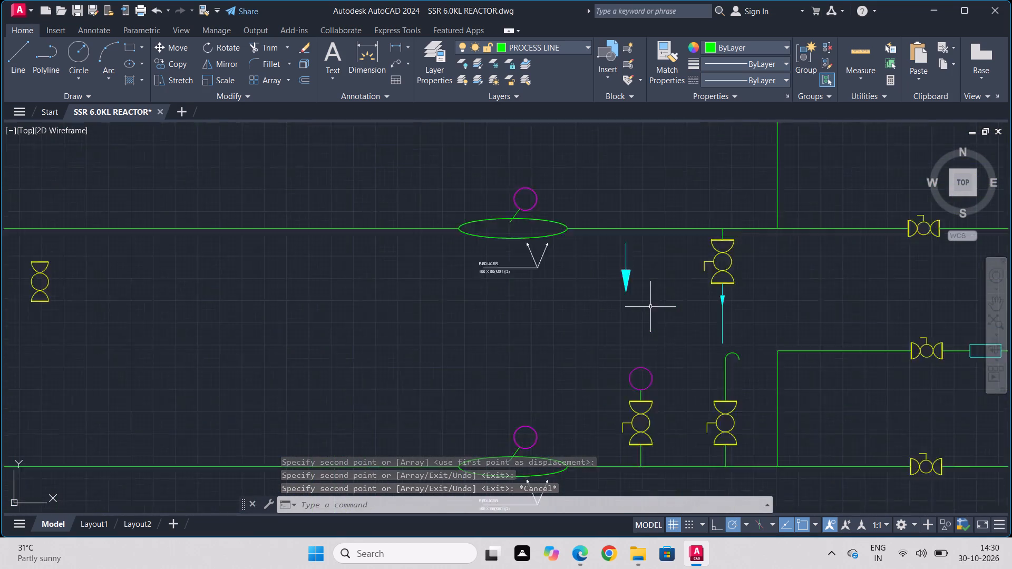
scroll(650, 307, up, 1)
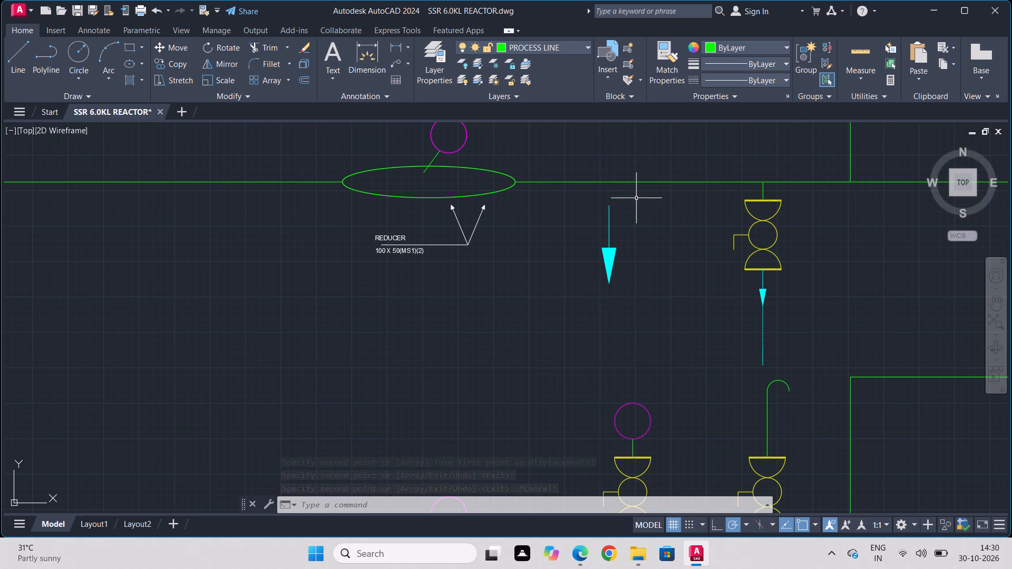
click(636, 198)
click(567, 316)
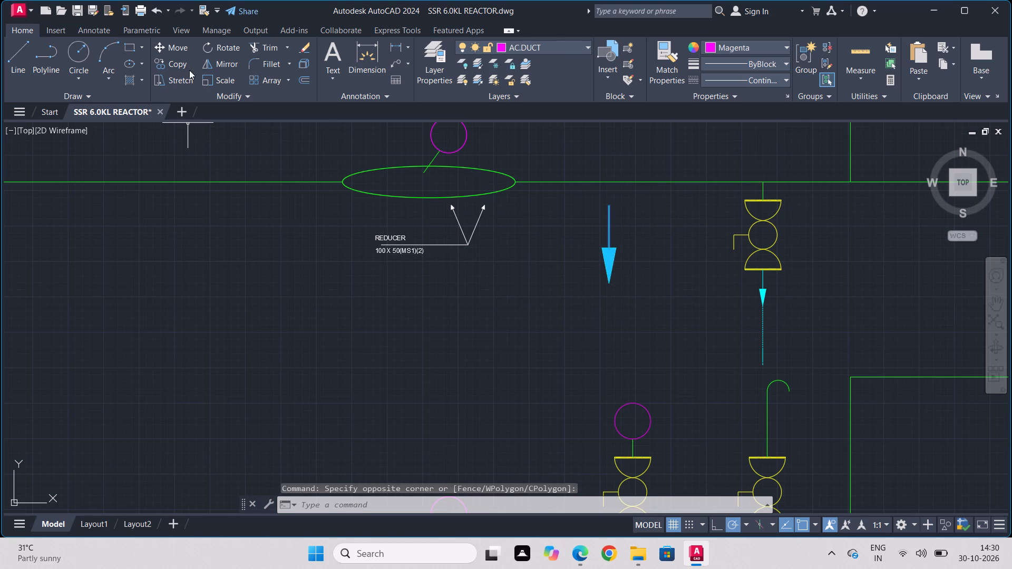
click(224, 47)
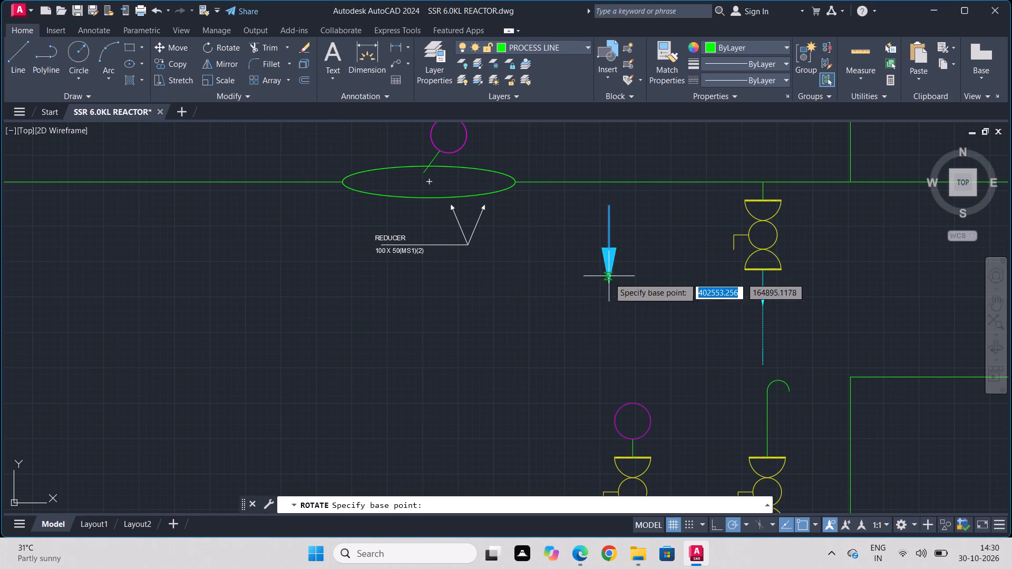
click(607, 281)
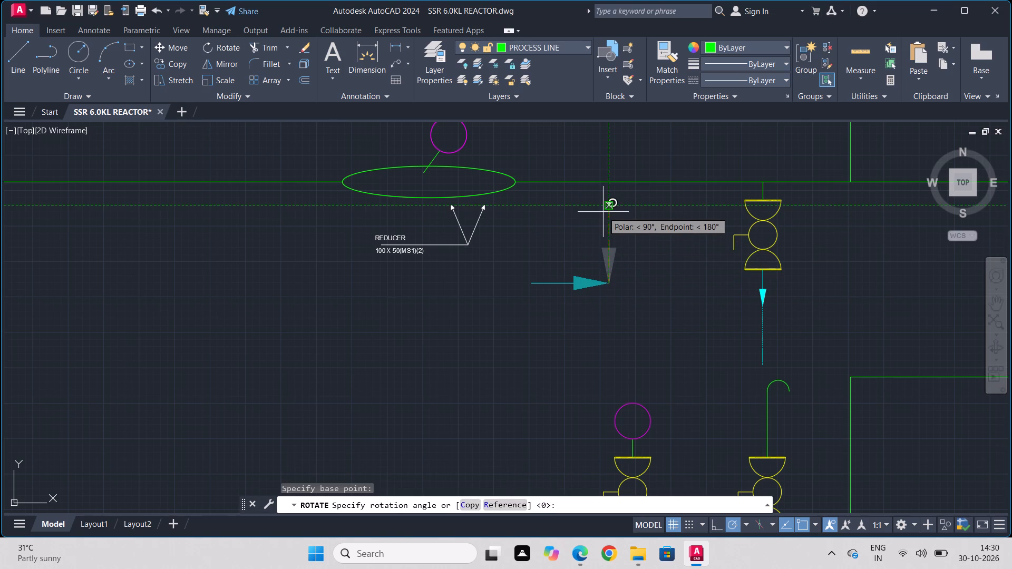
click(603, 212)
key(Escape)
Examine the condenser connections, valve headers, reactor nozzles and the process lines below the reactor.
scroll(664, 322, down, 3)
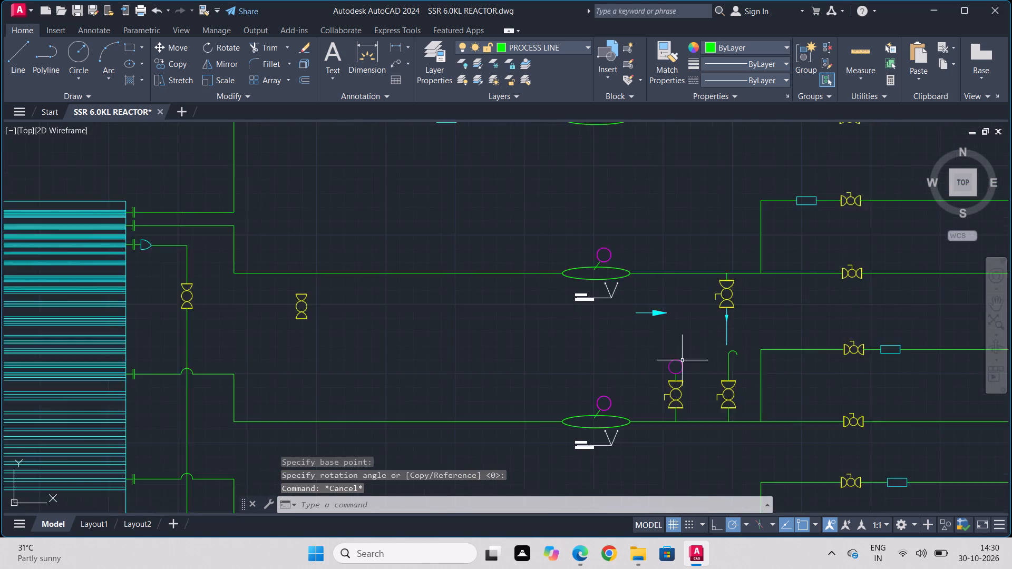
scroll(372, 358, down, 1)
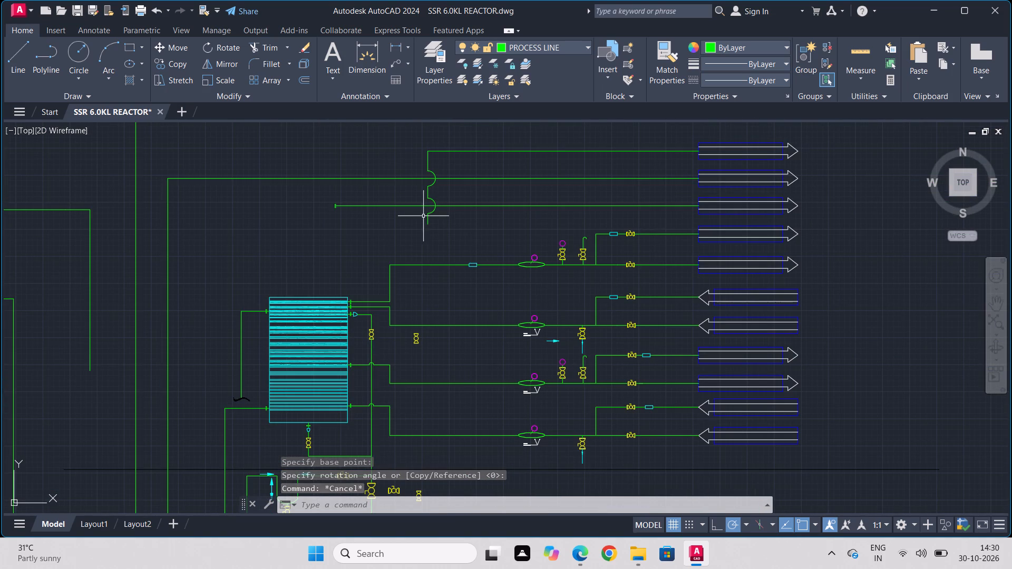
scroll(422, 287, up, 2)
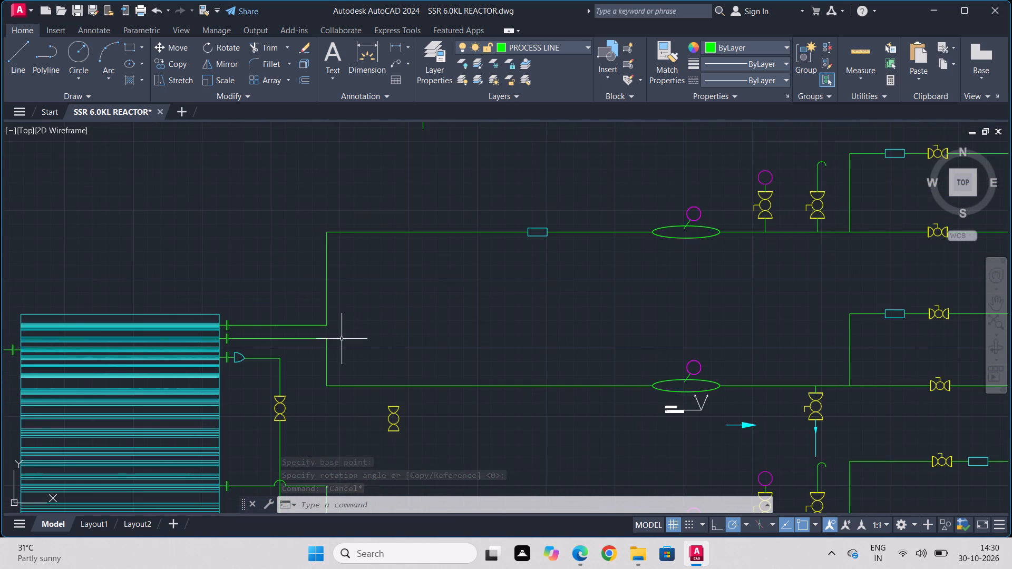
middle_drag(342, 339, 574, 257)
scroll(364, 303, up, 1)
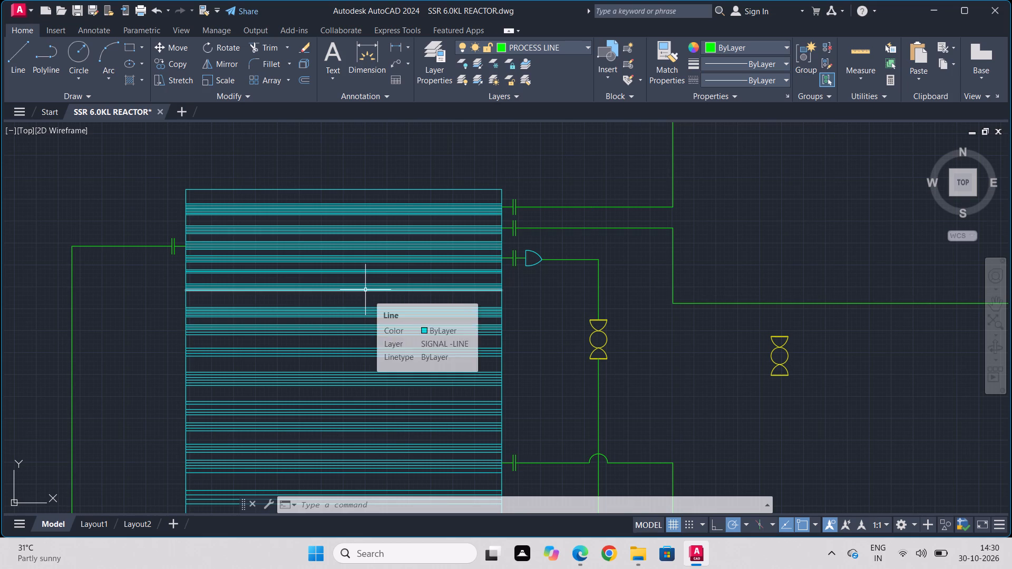
scroll(361, 309, down, 1)
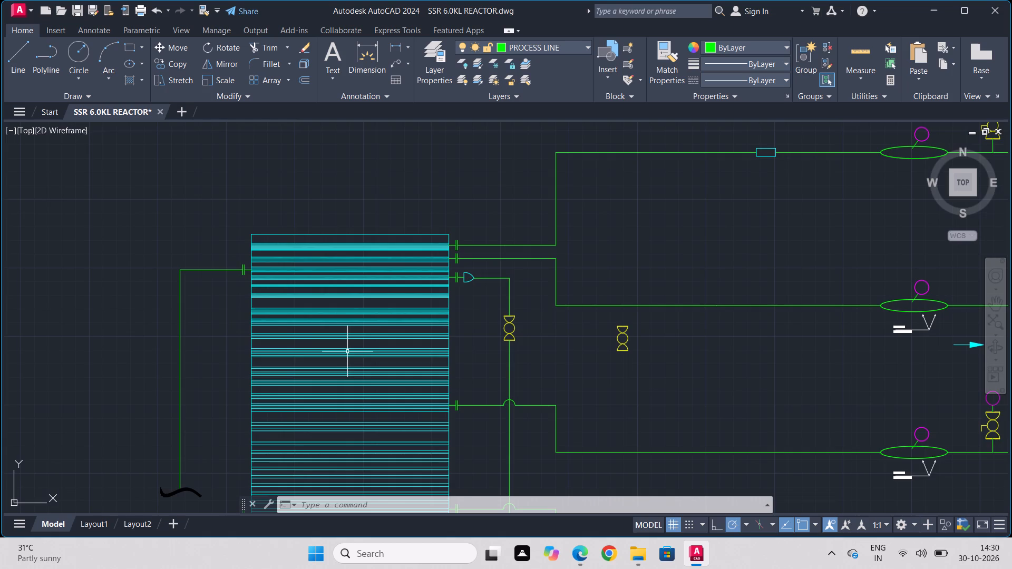
middle_drag(346, 361, 632, 223)
scroll(606, 381, down, 2)
middle_drag(606, 381, 667, 213)
middle_drag(604, 372, 621, 316)
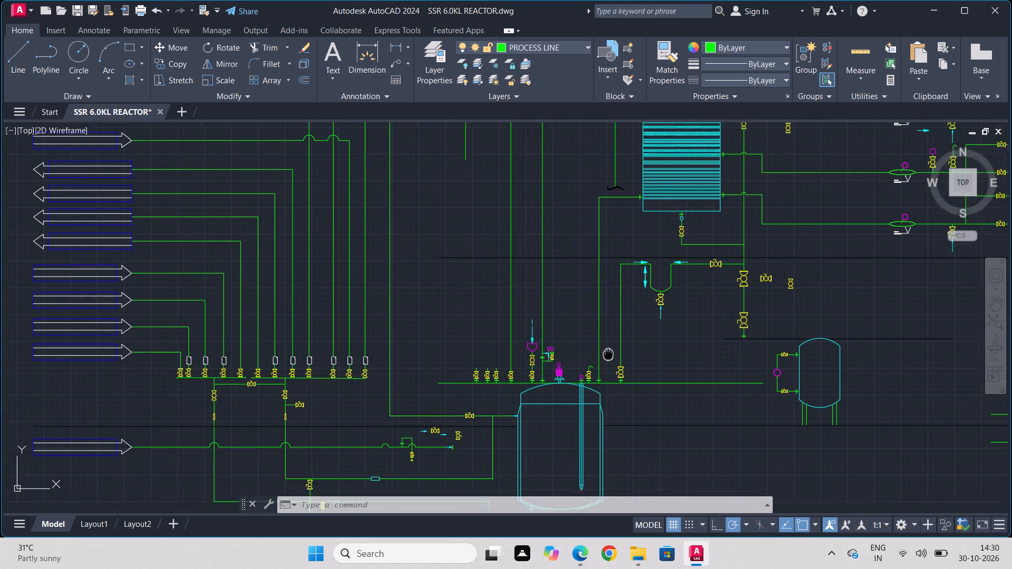
middle_drag(621, 316, 658, 208)
scroll(658, 208, up, 1)
middle_drag(534, 410, 620, 202)
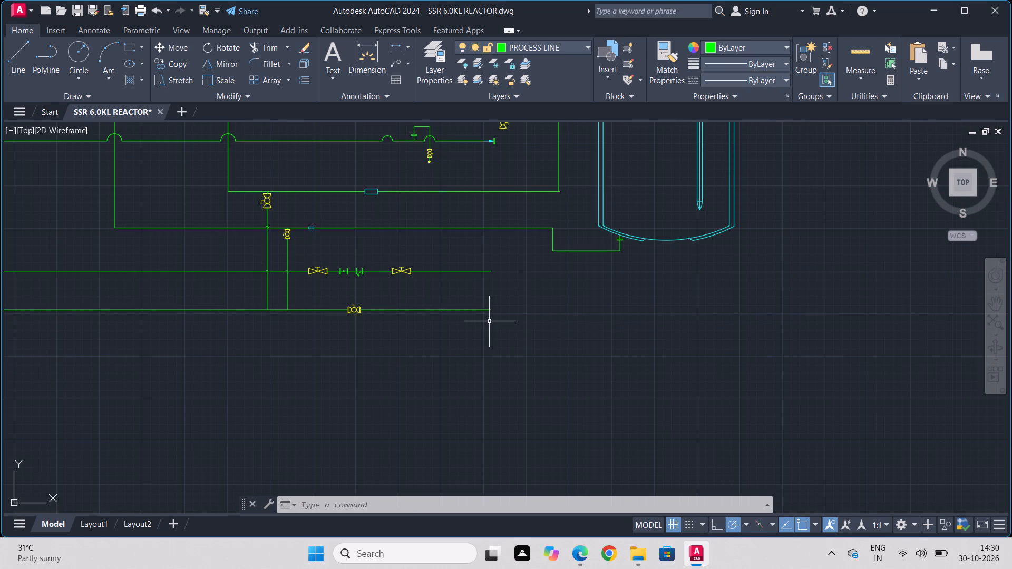
Draw a vertical line about 1131 units long joining the two lowest horizontal process lines, just past the upper line's last valve.
scroll(490, 272, up, 1)
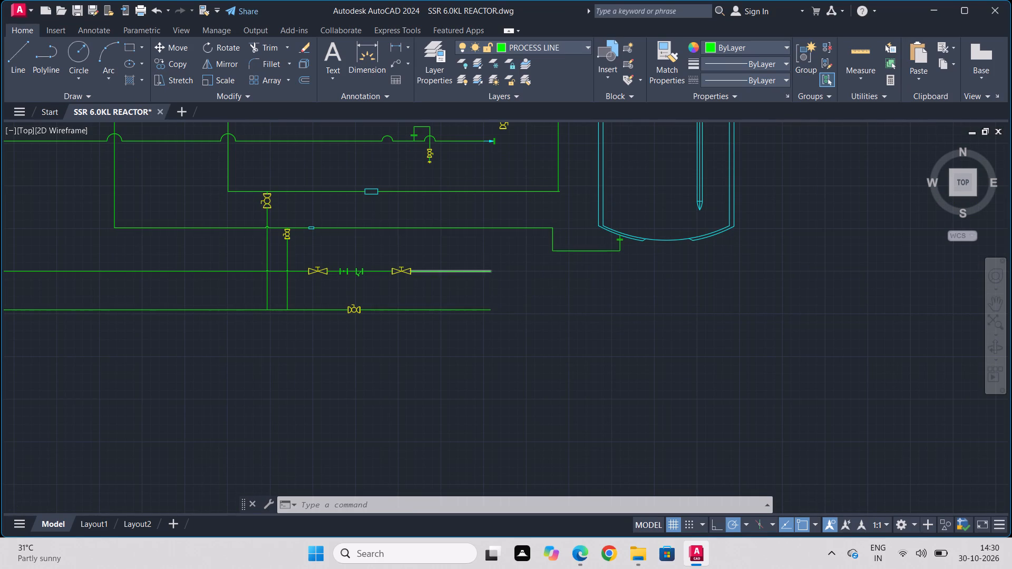
scroll(476, 273, up, 1)
scroll(554, 253, down, 2)
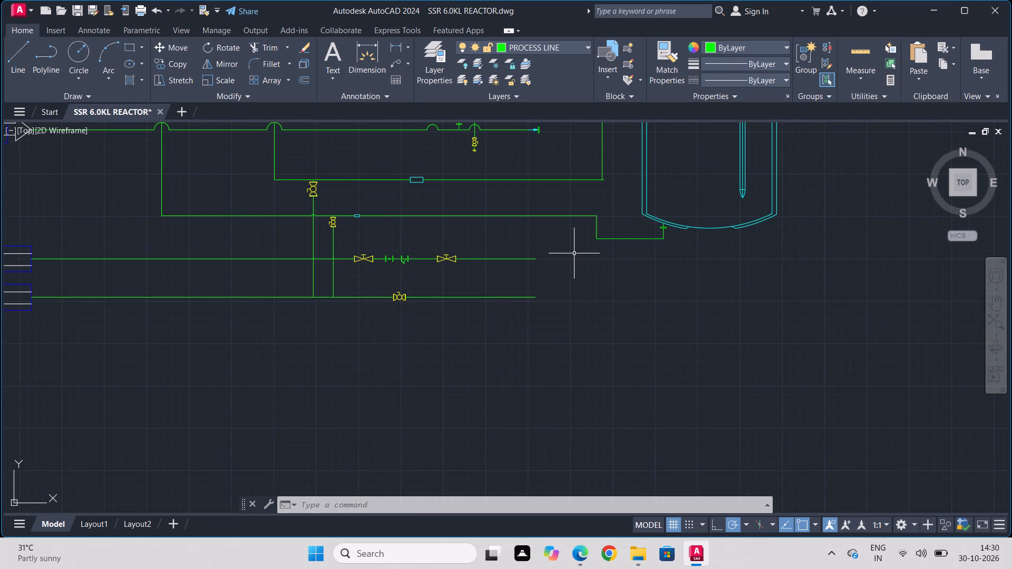
scroll(535, 264, up, 1)
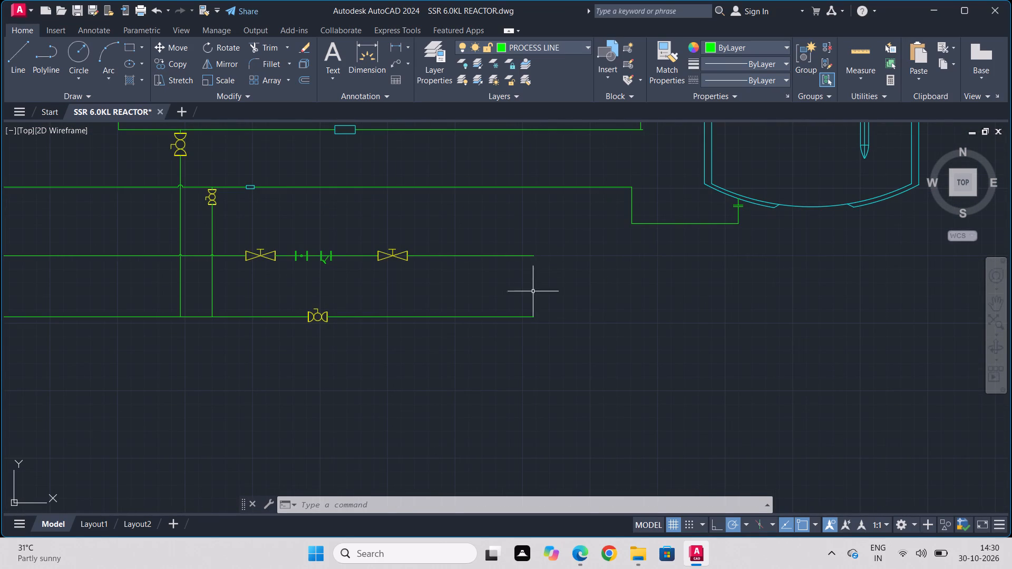
key(l)
key(Return)
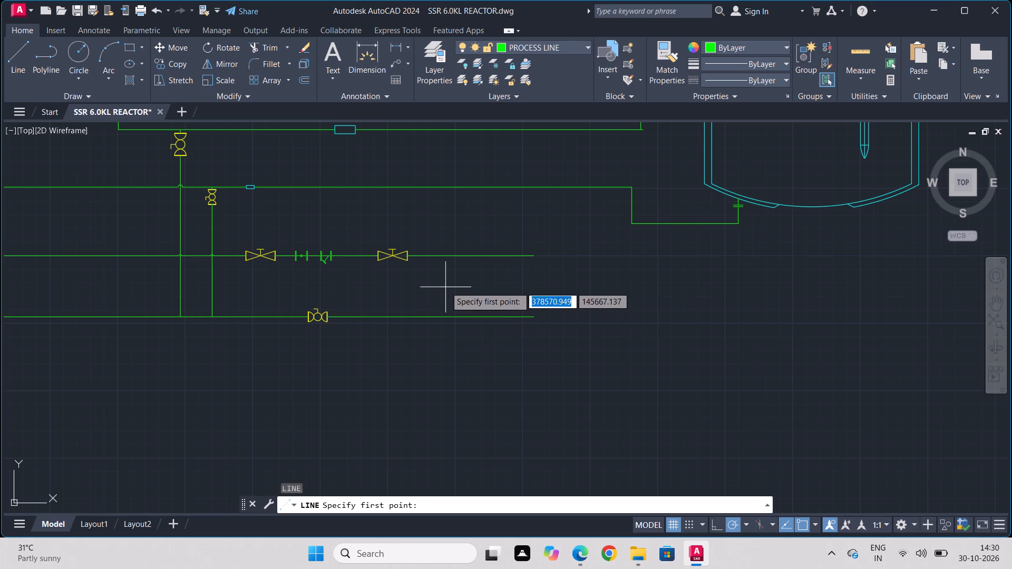
click(445, 257)
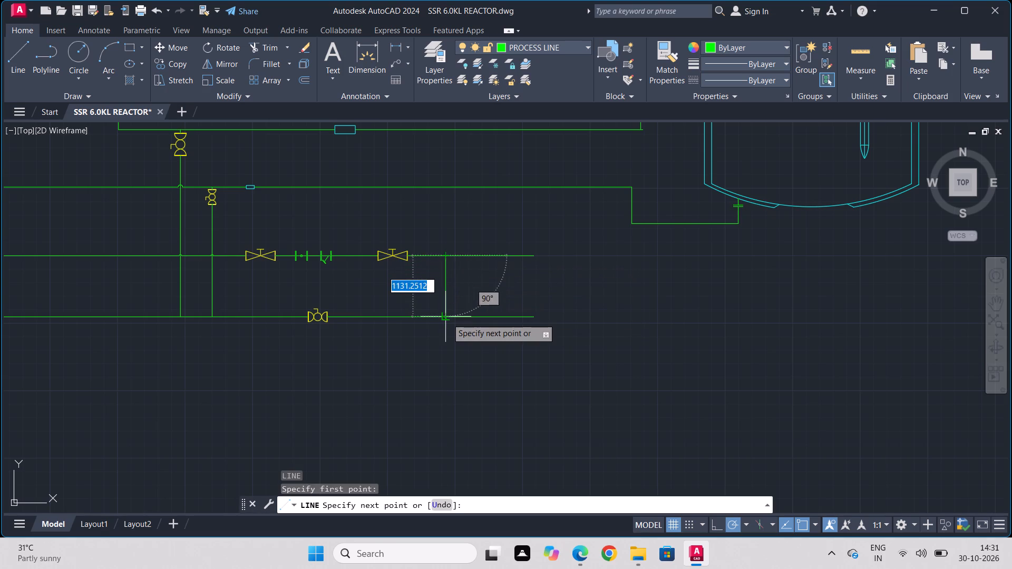
click(447, 319)
key(Escape)
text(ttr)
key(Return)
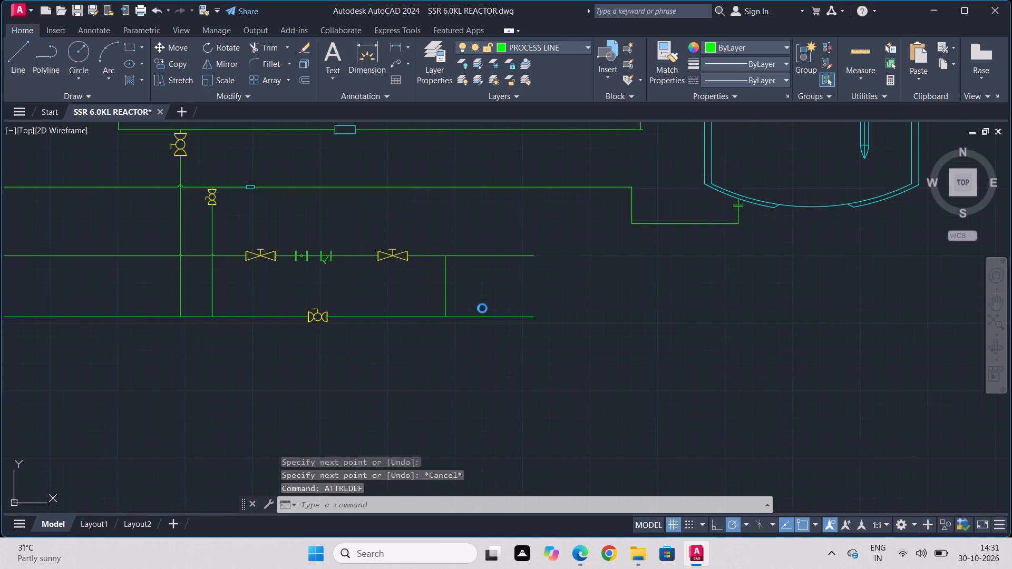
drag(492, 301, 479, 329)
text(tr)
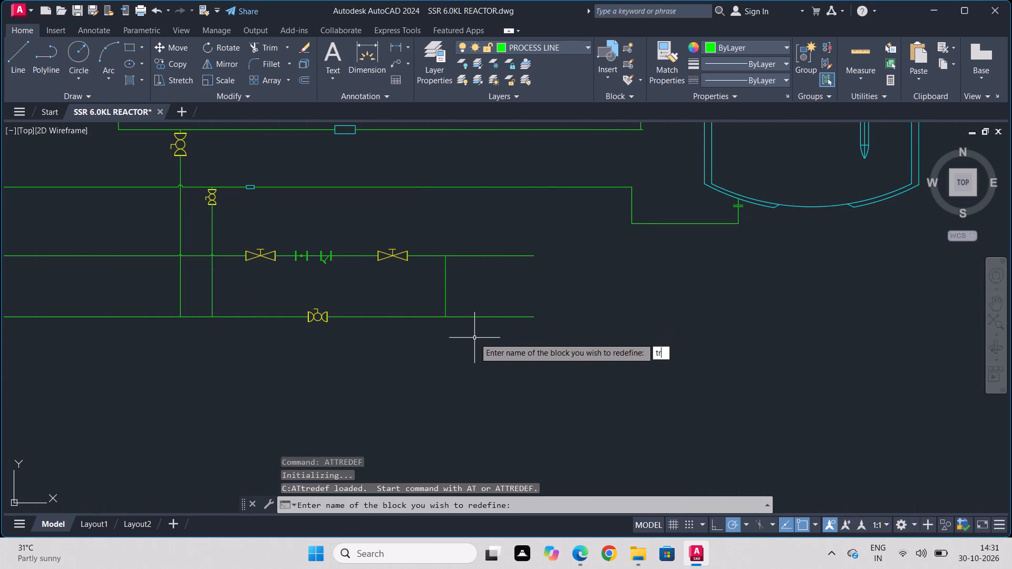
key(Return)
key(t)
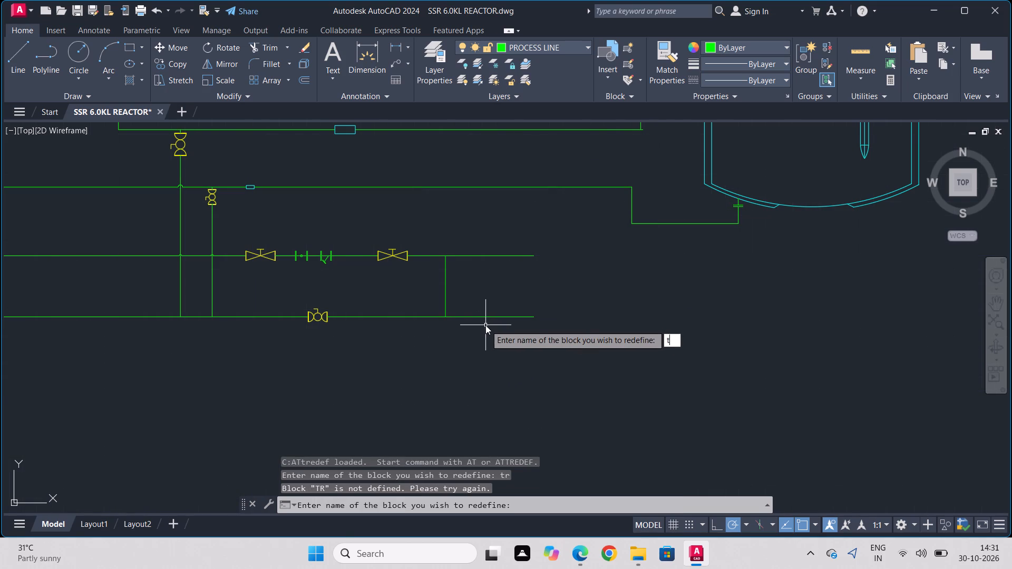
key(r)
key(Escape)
Trim the lowest process line's overhang beyond the new vertical connecting line.
text(TR)
key(Return)
drag(485, 316, 489, 295)
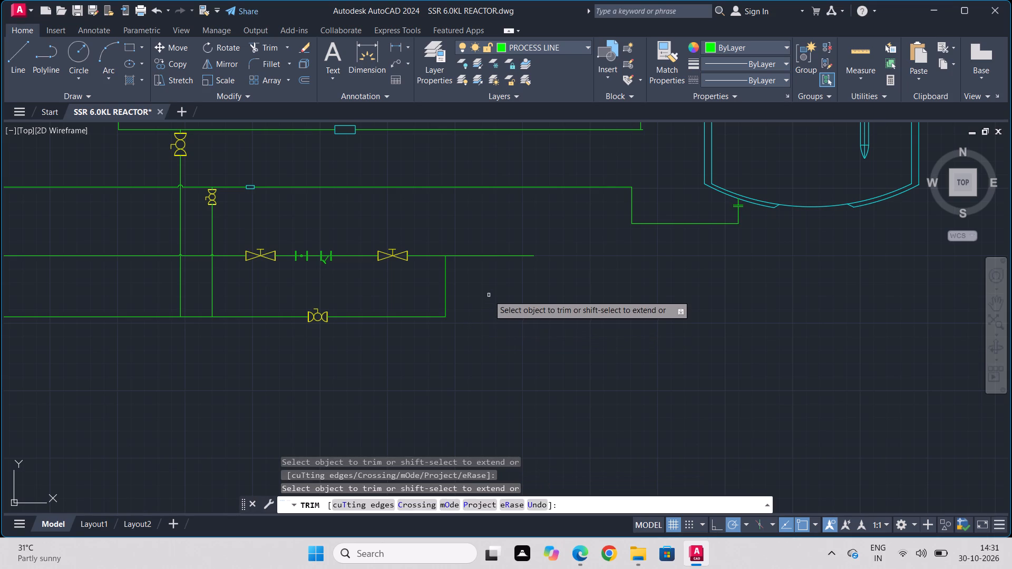
key(Escape)
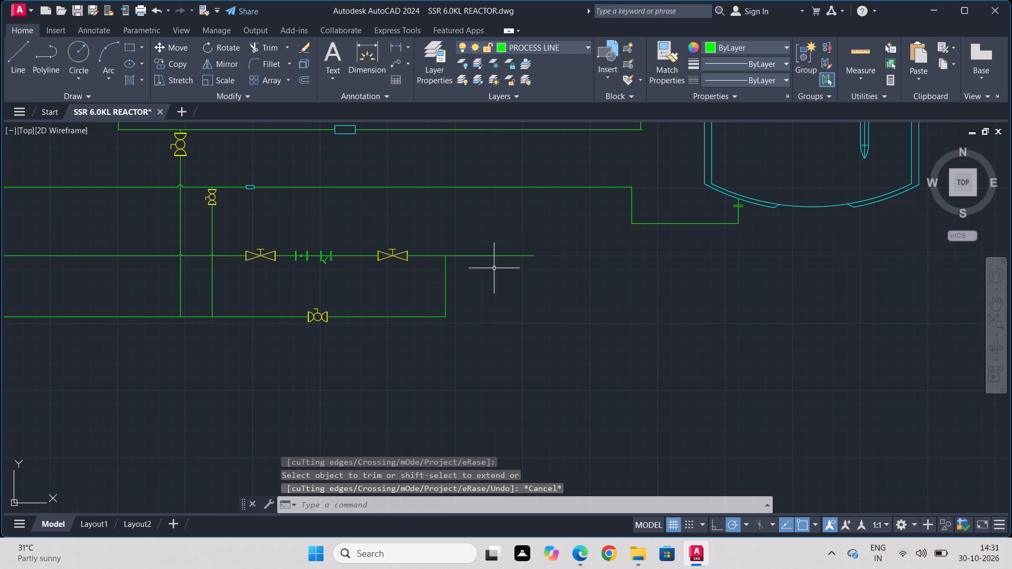
Stretch the upper of the two lowest process lines until its free end aligns below the vertical drop in the line above.
click(504, 258)
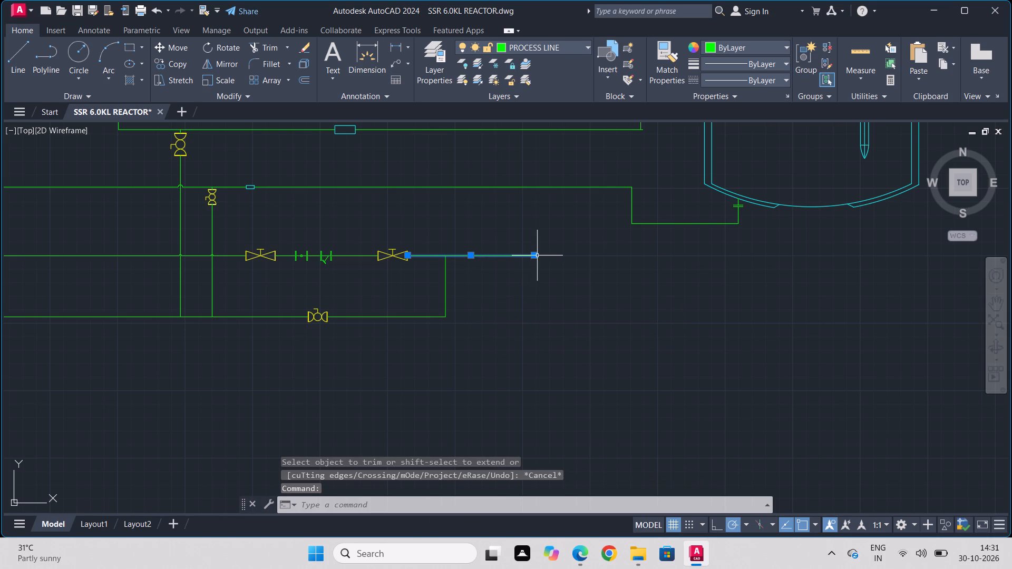
click(538, 256)
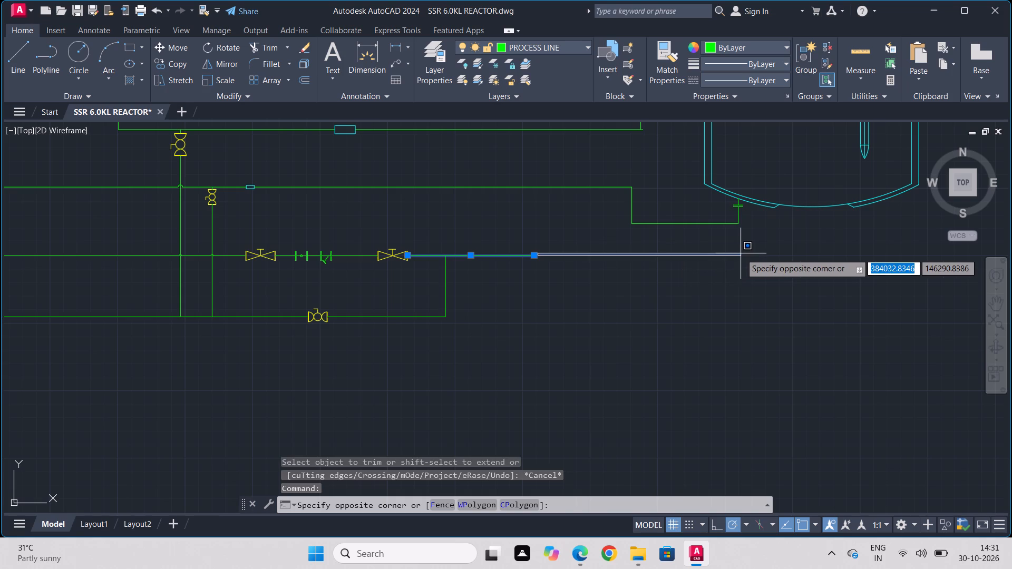
key(Escape)
click(536, 254)
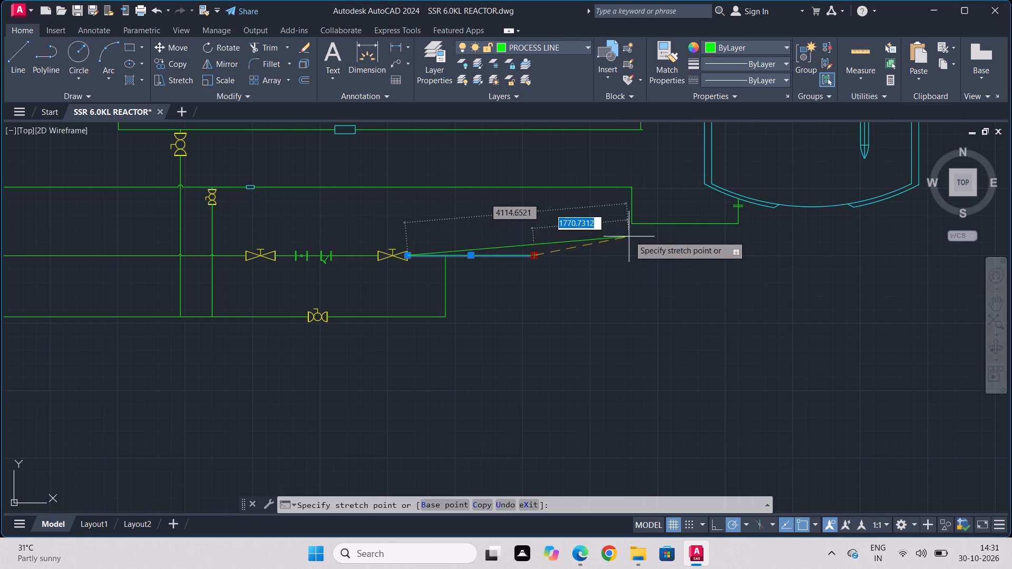
click(629, 253)
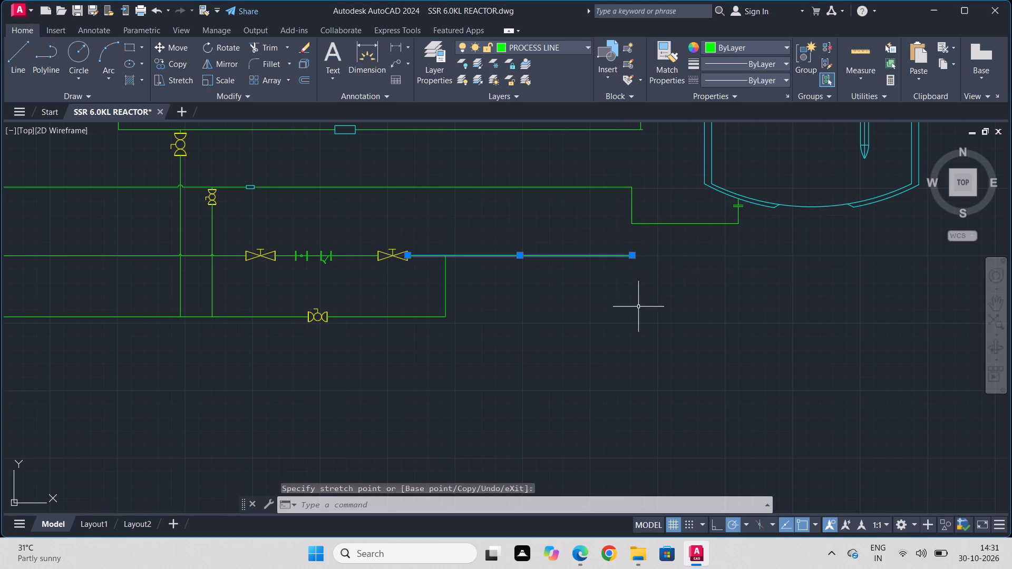
key(Escape)
Draw a process line down from the stretched end, continuing horizontally about 4700 units beneath the reactor.
key(l)
key(Return)
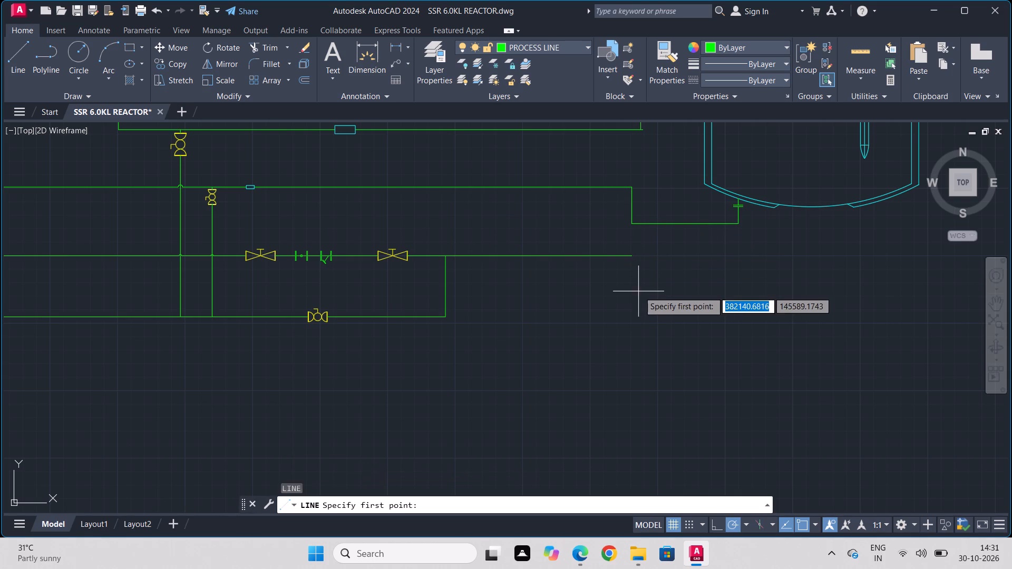
click(630, 253)
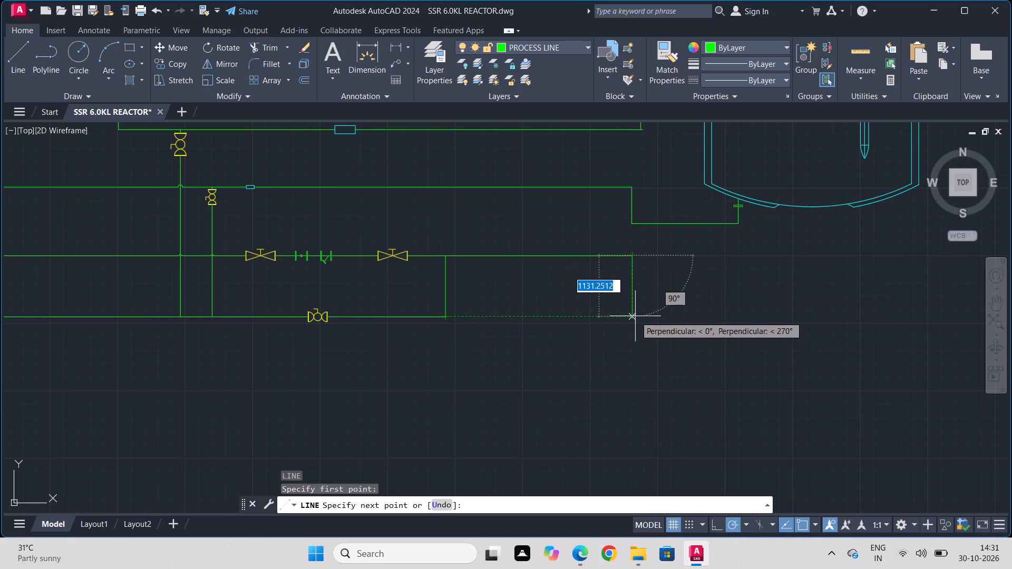
click(636, 297)
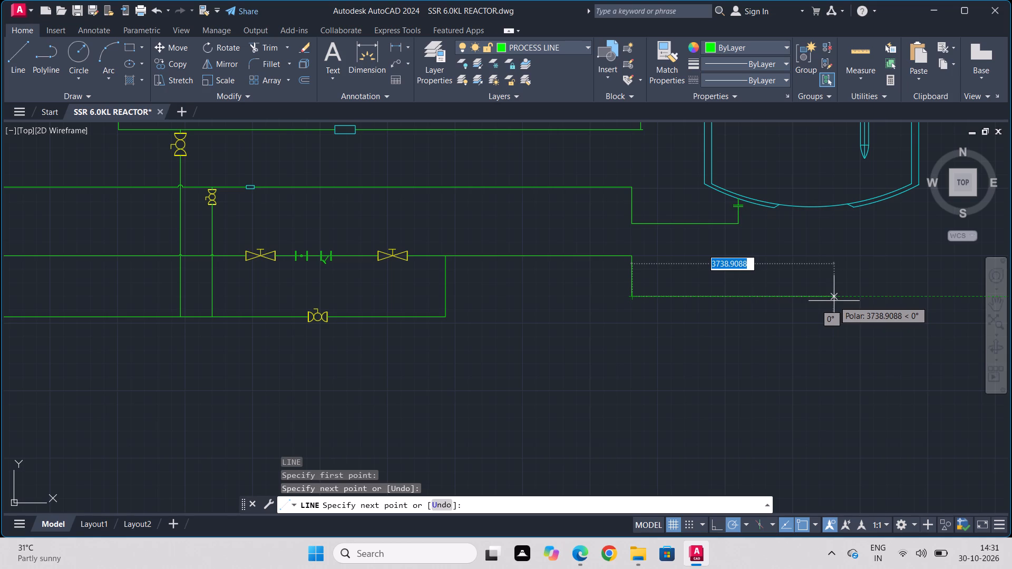
click(885, 297)
key(Escape)
Copy the flanged nozzle from the reactor's bottom head to two points beyond the far support notch and one near the bottom centre.
scroll(736, 212, up, 3)
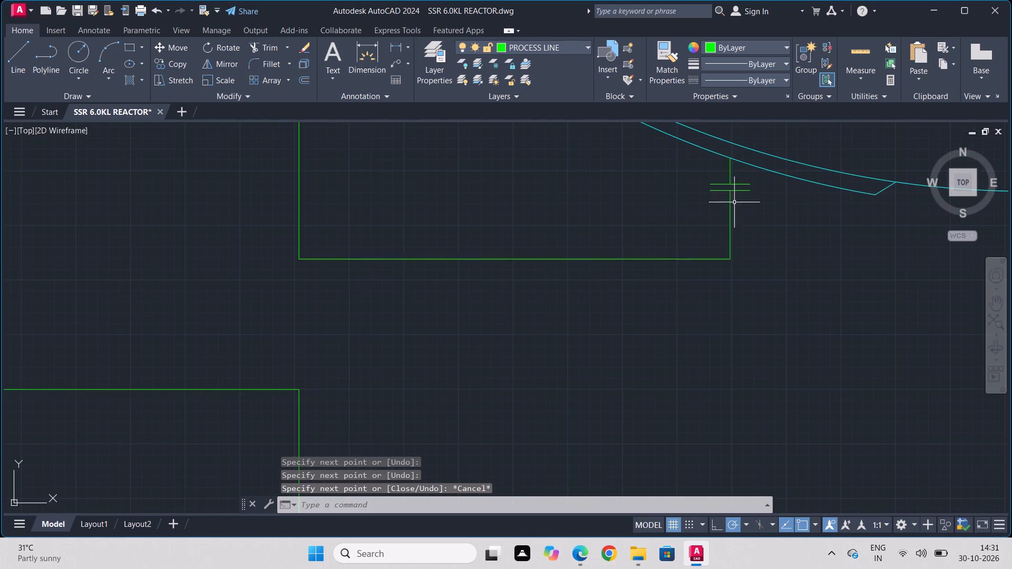
click(730, 168)
click(719, 186)
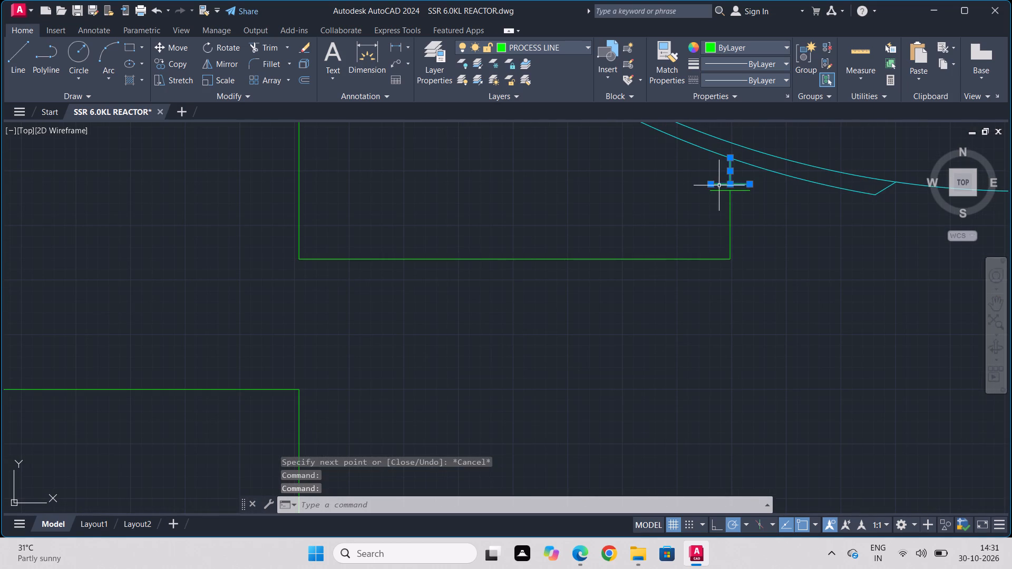
click(719, 190)
click(185, 65)
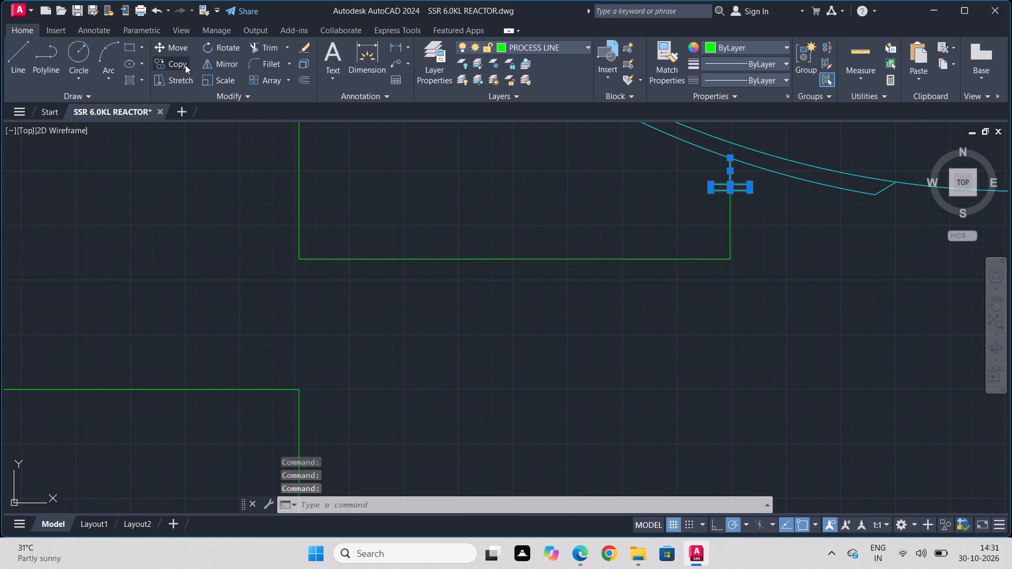
click(730, 155)
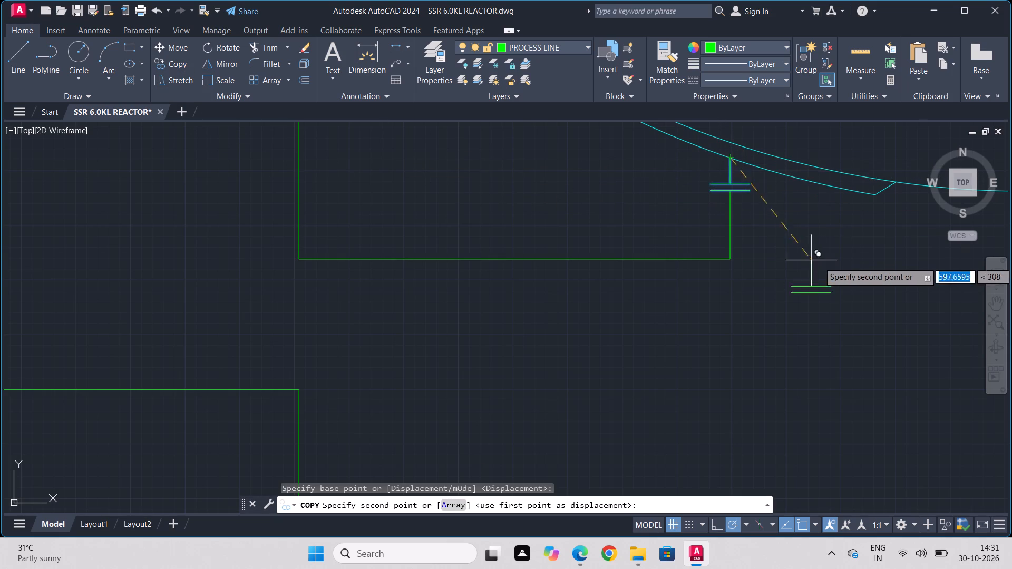
scroll(854, 275, down, 1)
middle_drag(854, 275, 499, 242)
scroll(499, 243, down, 1)
scroll(660, 223, up, 1)
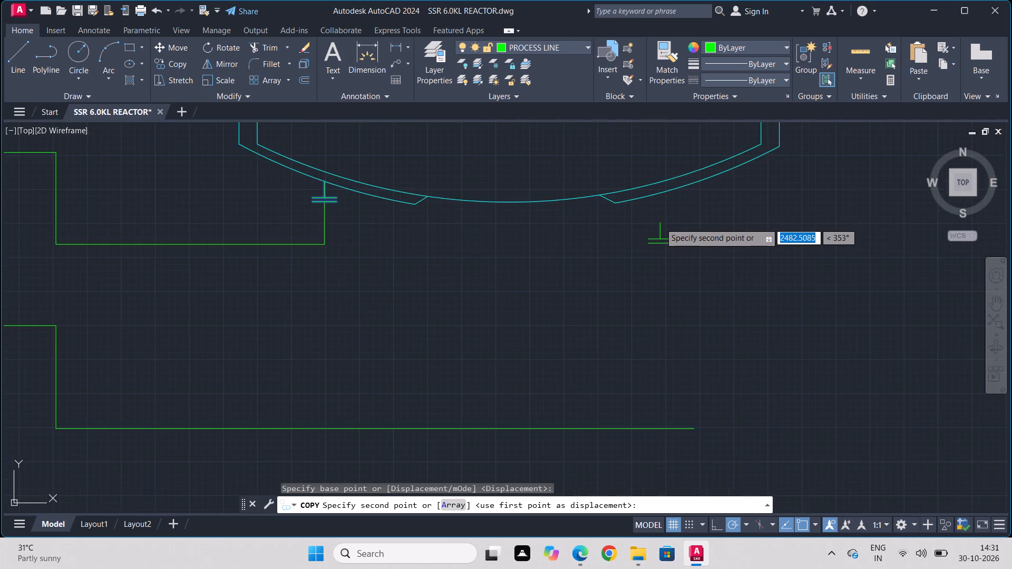
scroll(660, 223, up, 1)
click(677, 171)
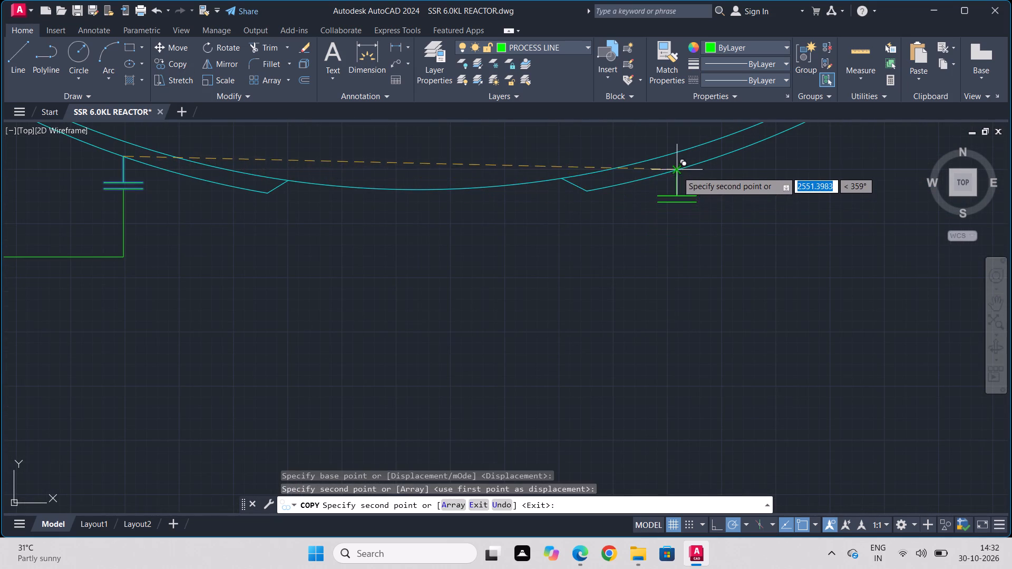
scroll(790, 378, down, 1)
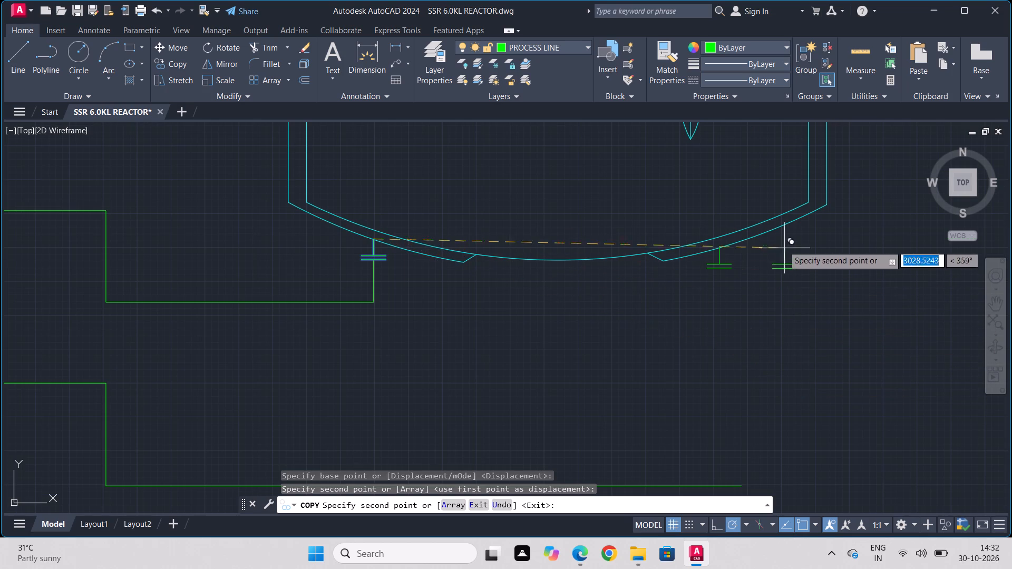
click(772, 232)
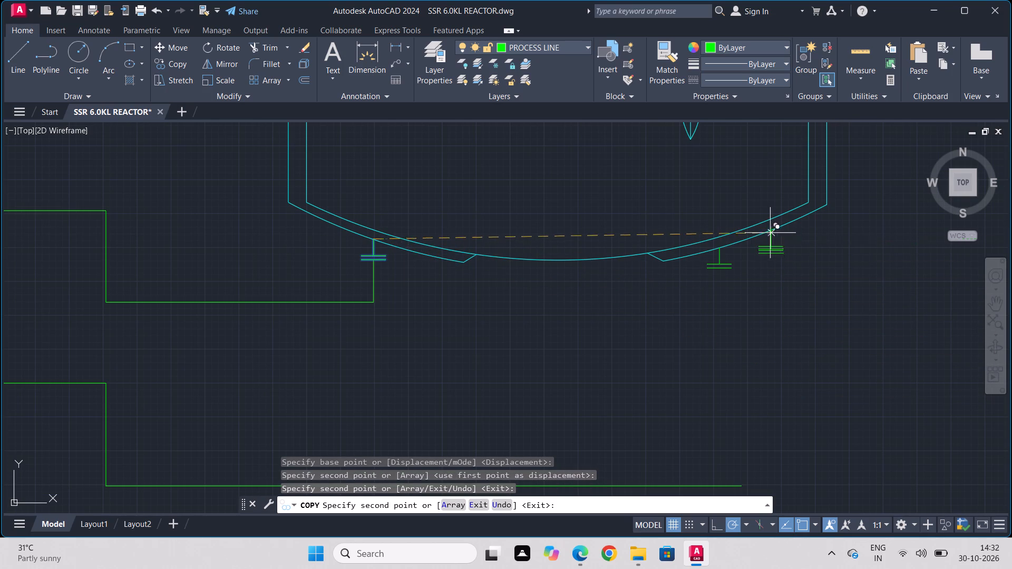
click(586, 261)
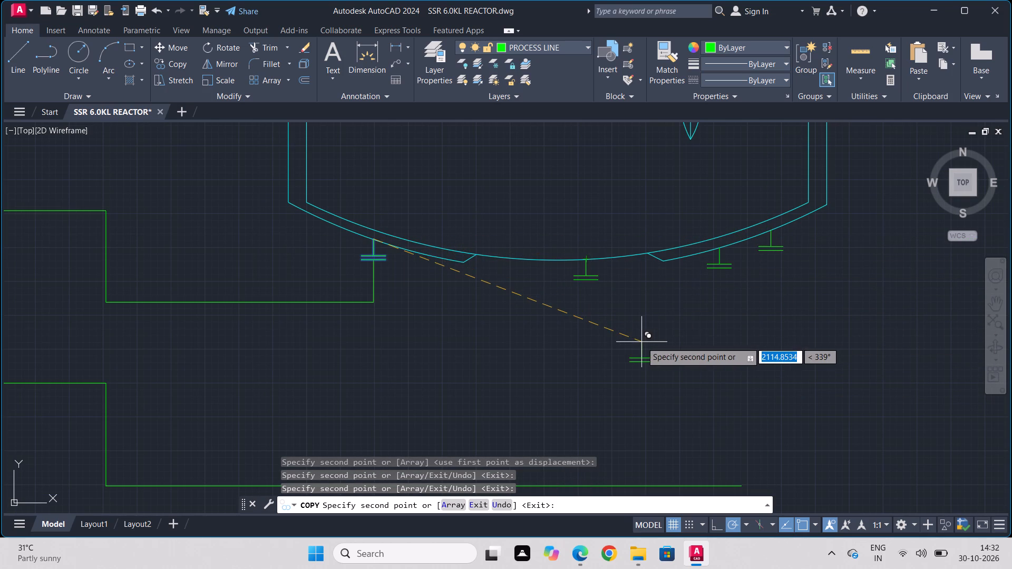
key(Escape)
Draw a vertical line about 1607 units long from the copied nozzle nearest the far notch down to the new horizontal process line.
key(l)
key(Return)
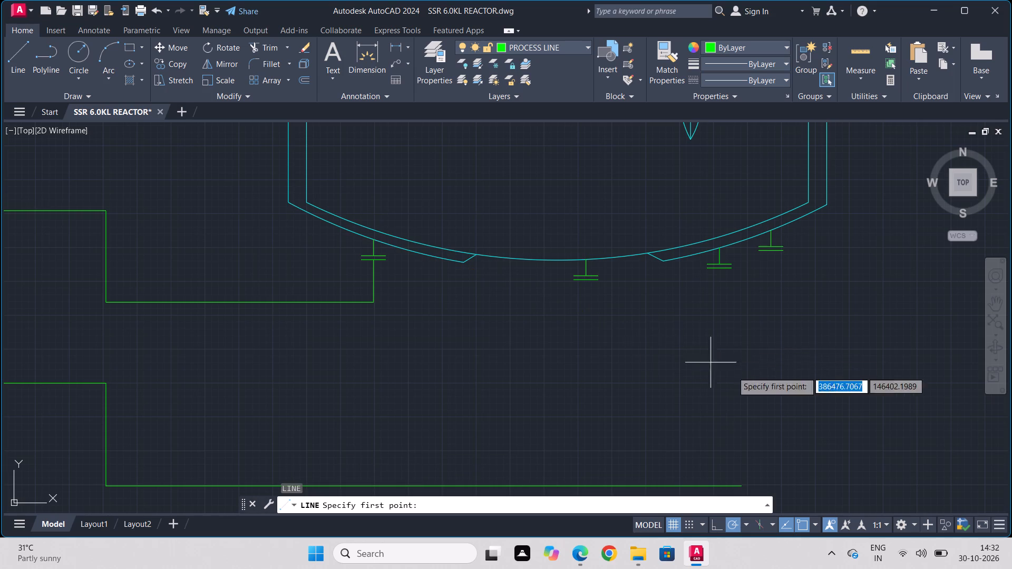
click(722, 267)
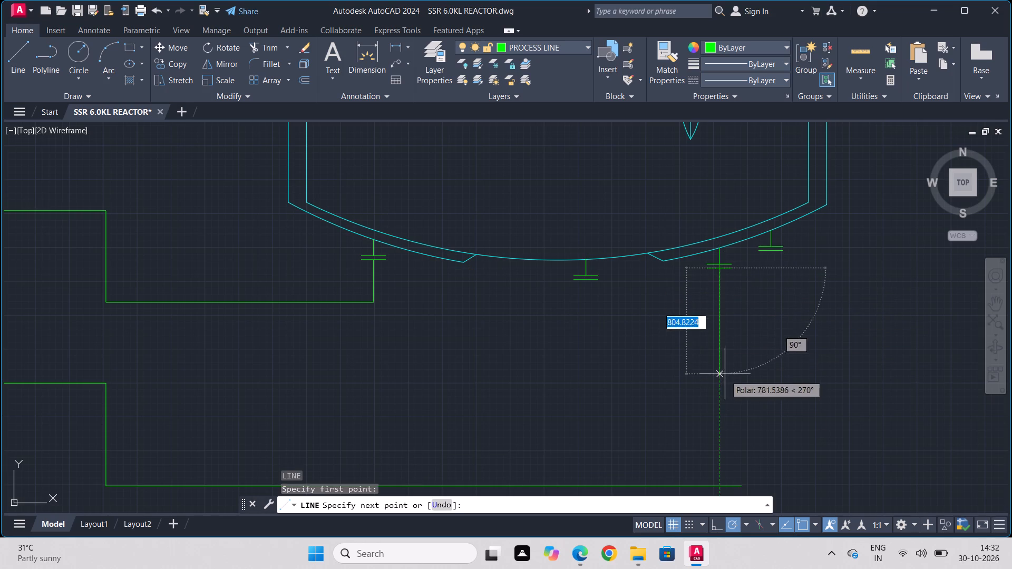
scroll(731, 437, down, 2)
middle_drag(731, 437, 731, 377)
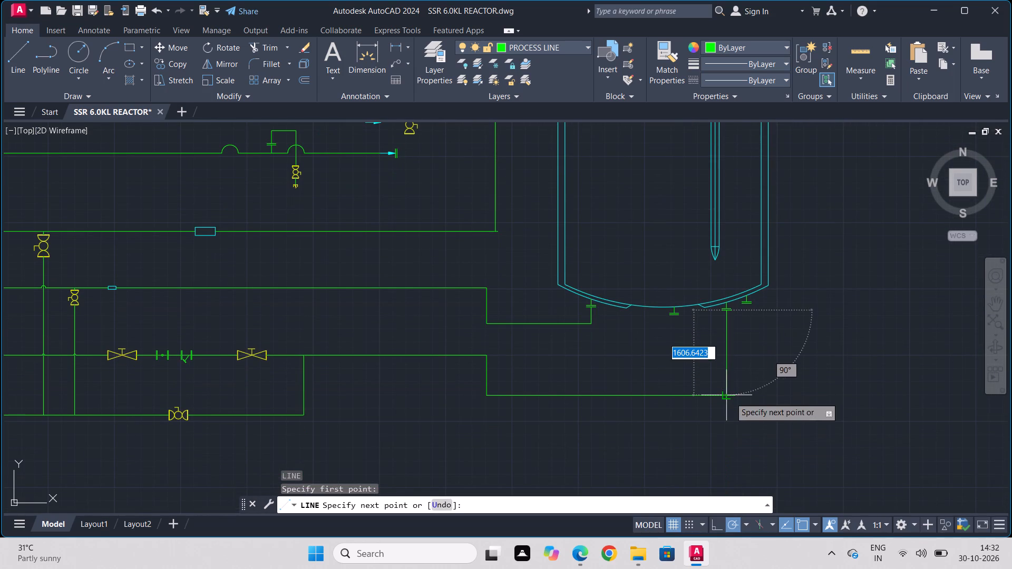
click(730, 397)
key(Escape)
Trim the horizontal process line's overhang beyond the new vertical nozzle line.
text(TR)
key(Return)
drag(733, 391, 732, 406)
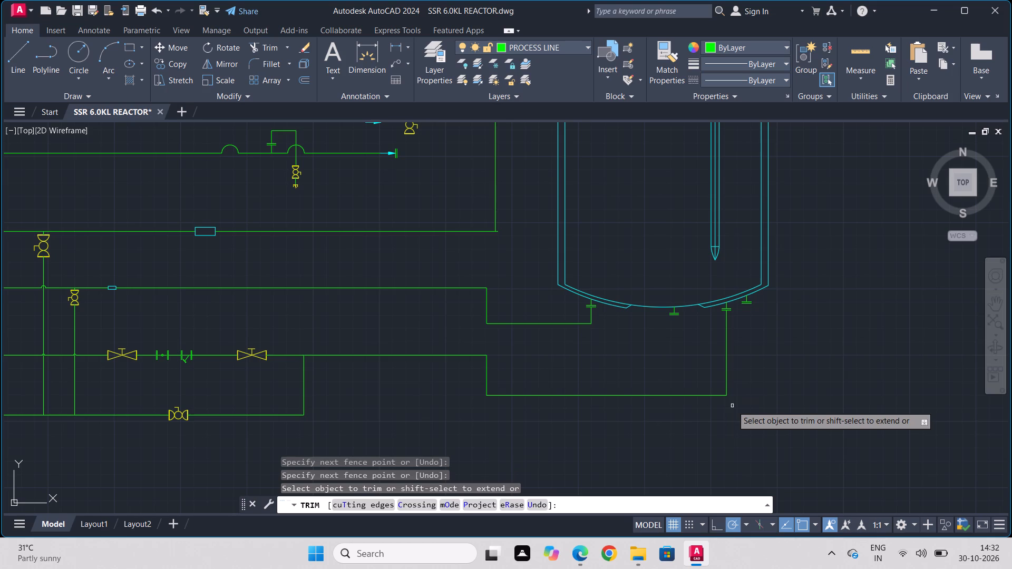
key(Escape)
Draw a short vertical process line, about 80 units long, below the lower flange of the reactor's bottom-centre nozzle.
scroll(726, 407, down, 1)
scroll(685, 337, up, 1)
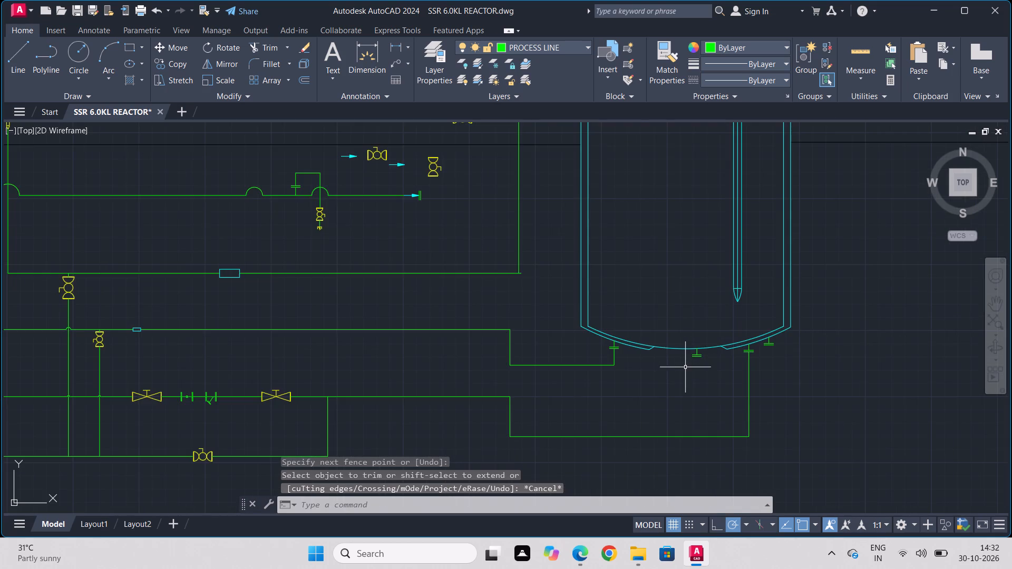
scroll(687, 367, up, 5)
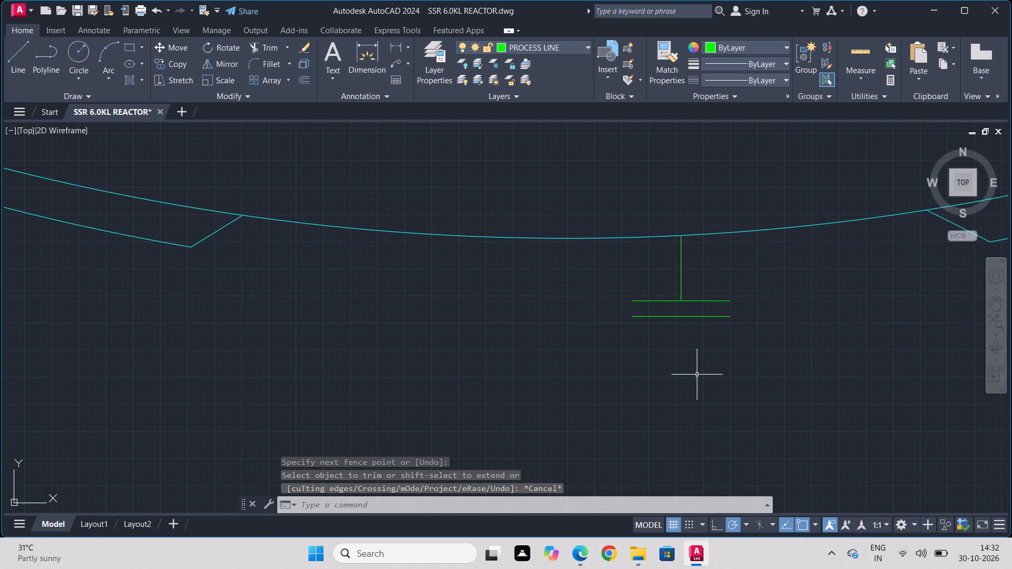
scroll(696, 349, up, 1)
key(l)
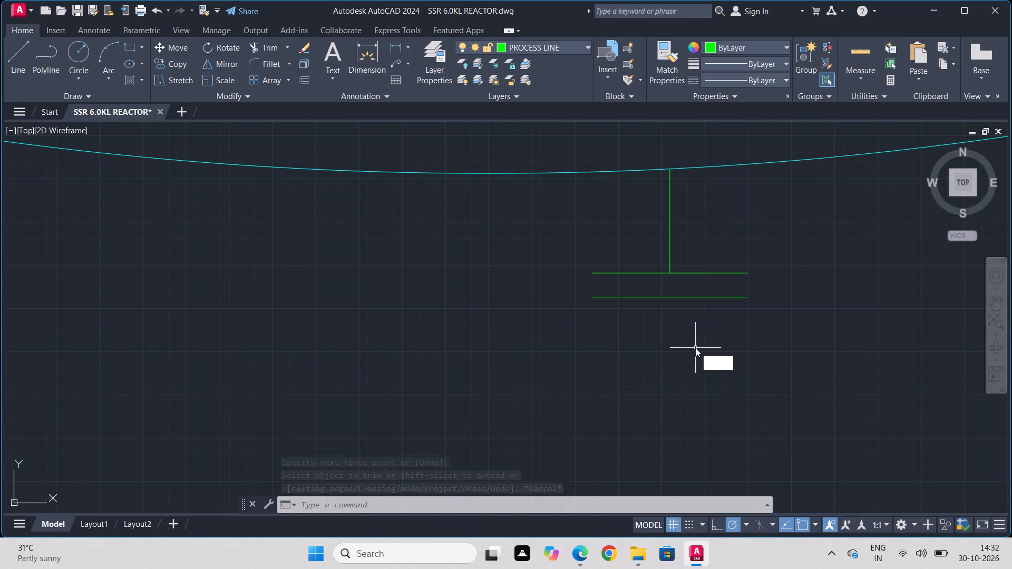
key(Return)
click(672, 301)
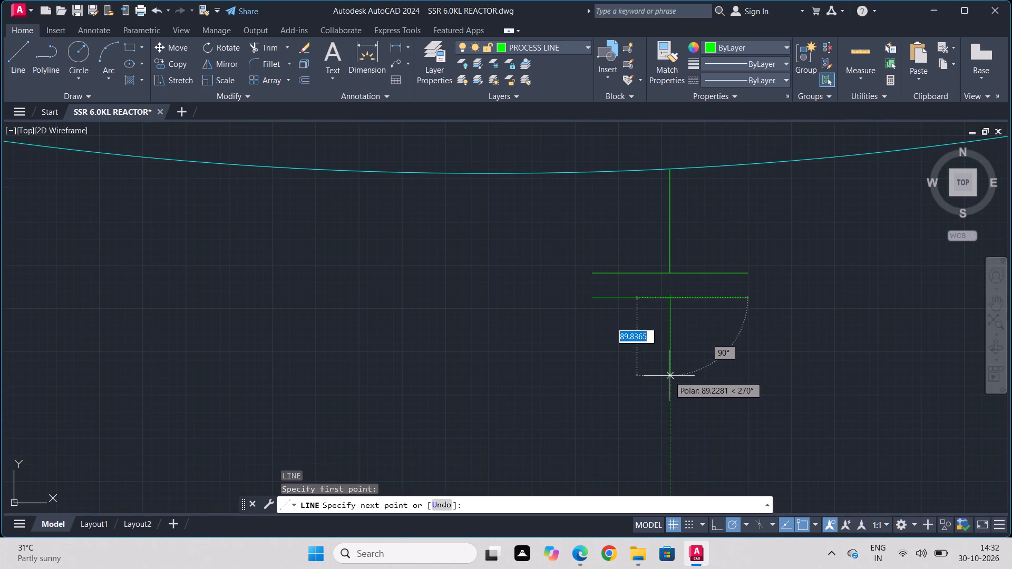
click(668, 366)
key(Escape)
Move the loose vertical valve symbol beside the reactor to the end of the short line below the bottom-centre nozzle.
scroll(652, 382, down, 4)
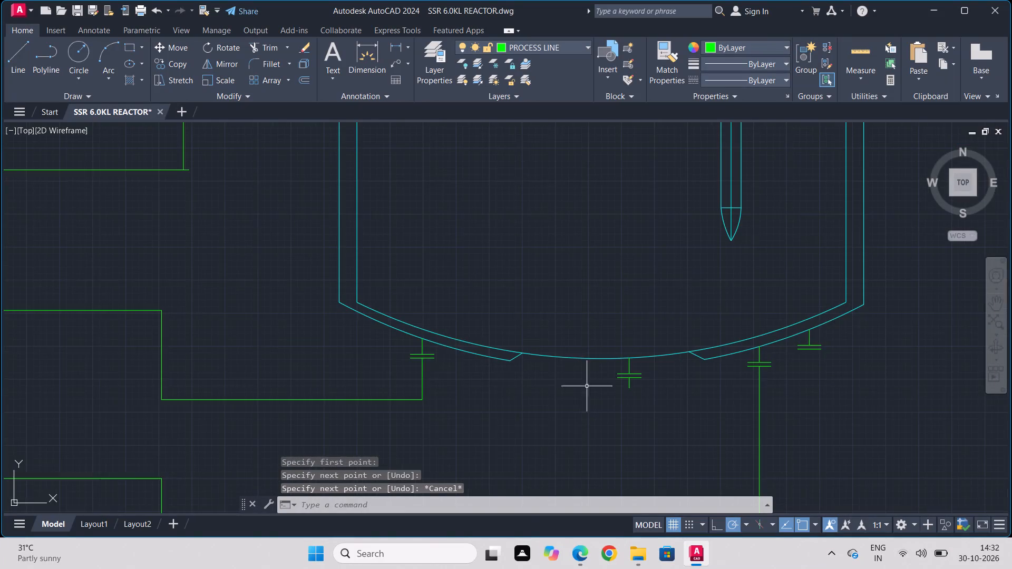
scroll(419, 378, down, 2)
click(258, 175)
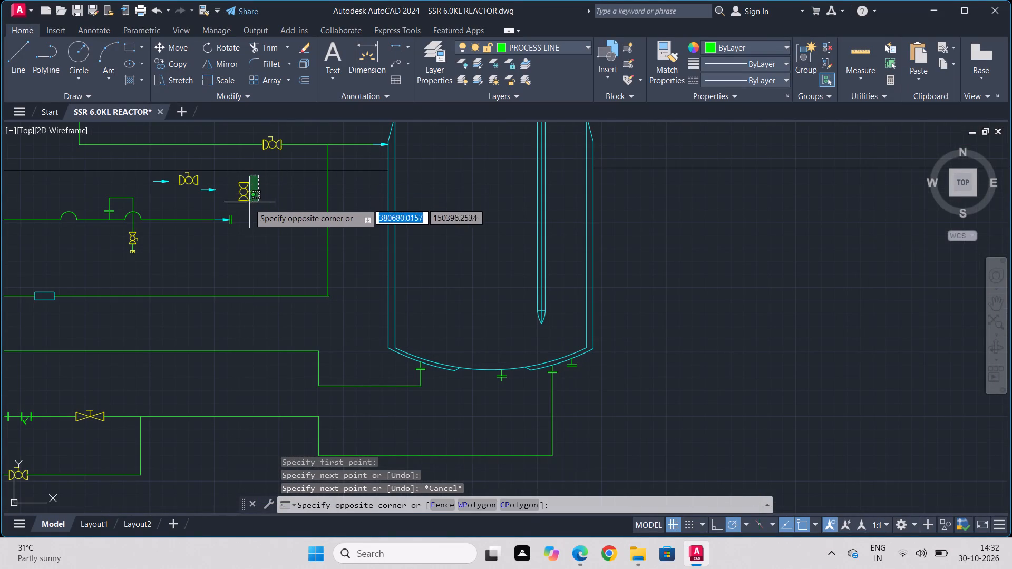
click(235, 206)
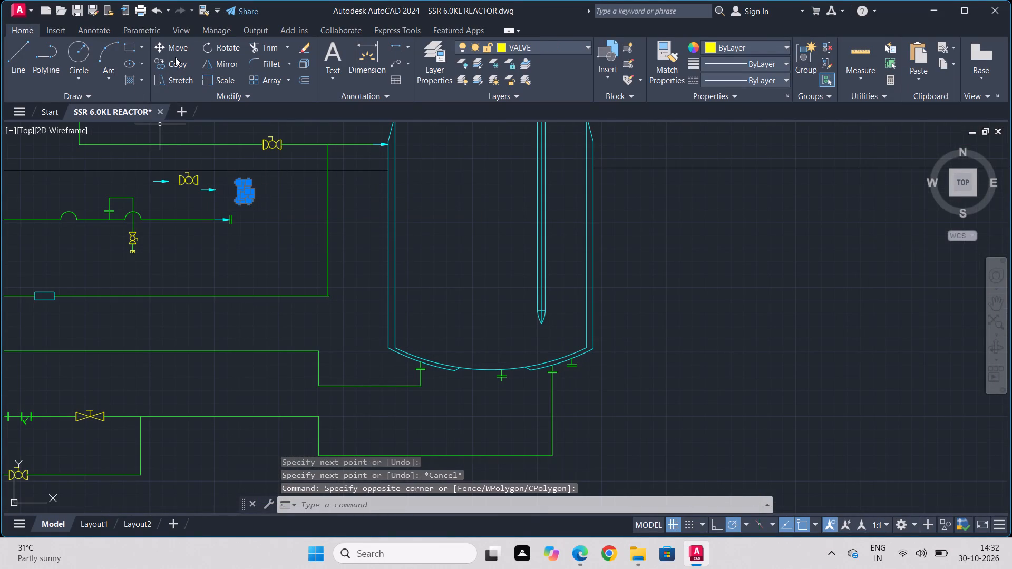
click(178, 49)
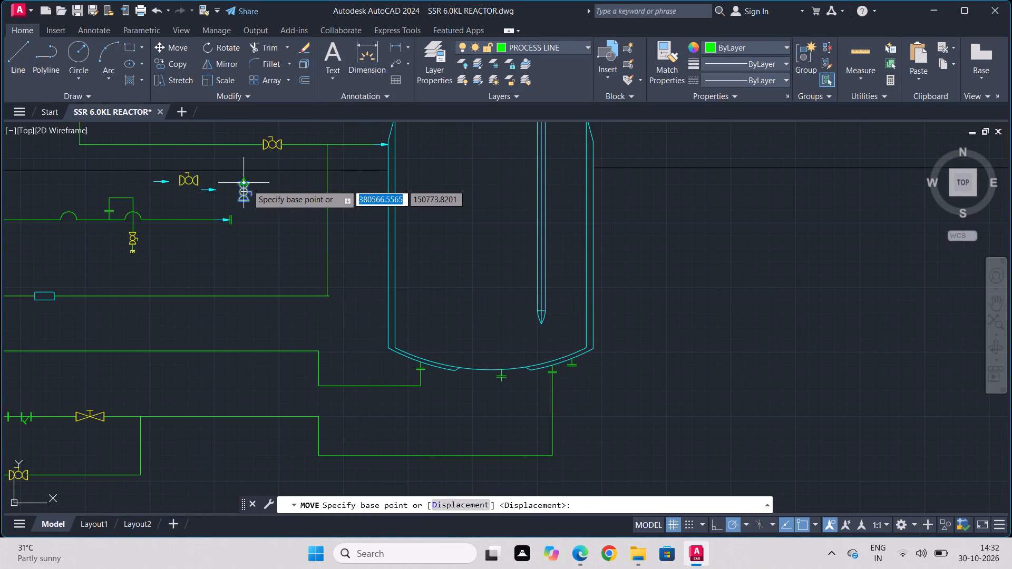
drag(247, 183, 249, 188)
scroll(512, 397, up, 3)
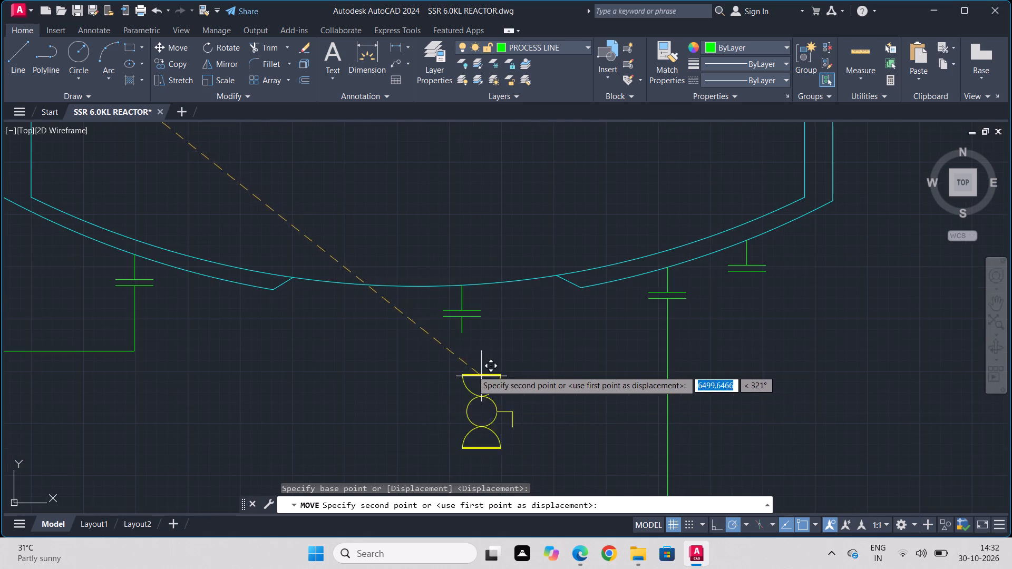
click(465, 330)
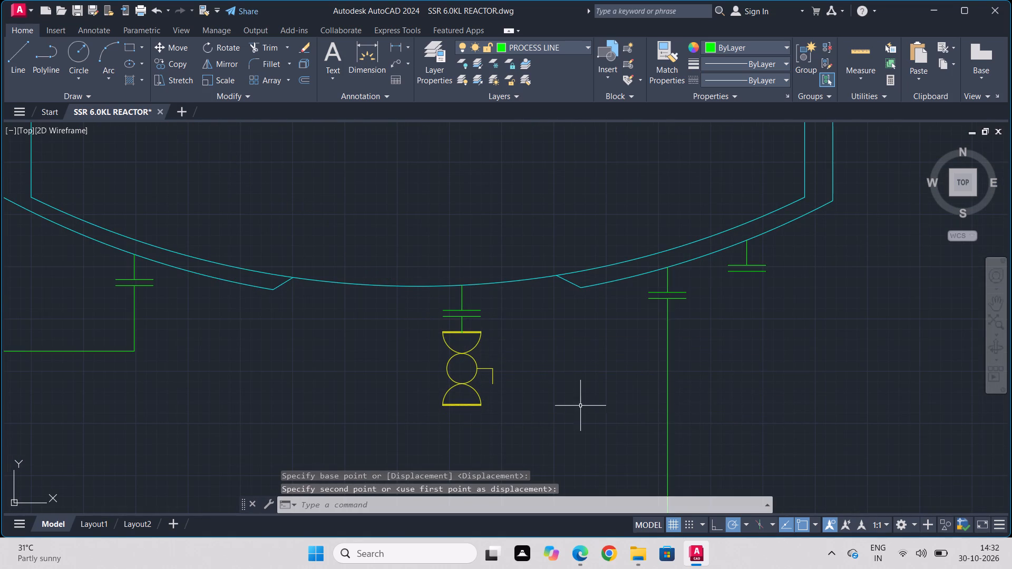
Draw a vertical process line about 143 units long down from the base of the bottom-centre outlet valve.
scroll(565, 404, down, 2)
key(l)
key(Return)
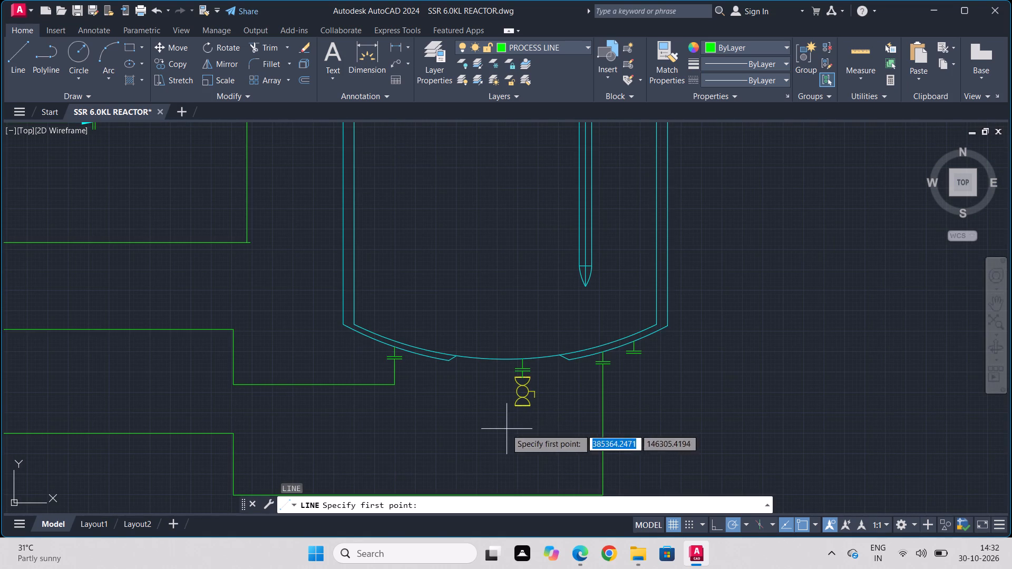
scroll(530, 419, up, 4)
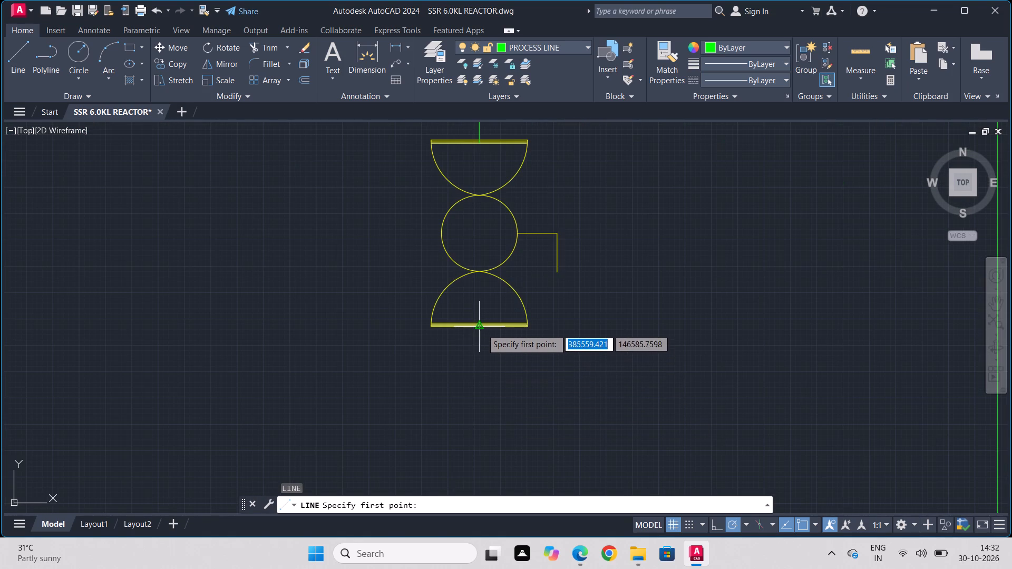
drag(482, 329, 475, 340)
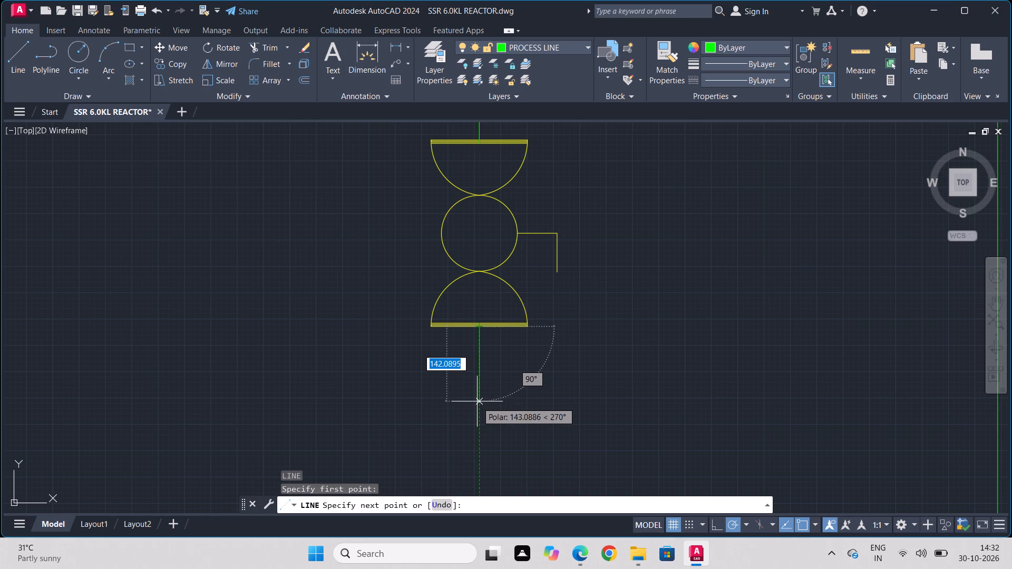
click(477, 401)
key(Escape)
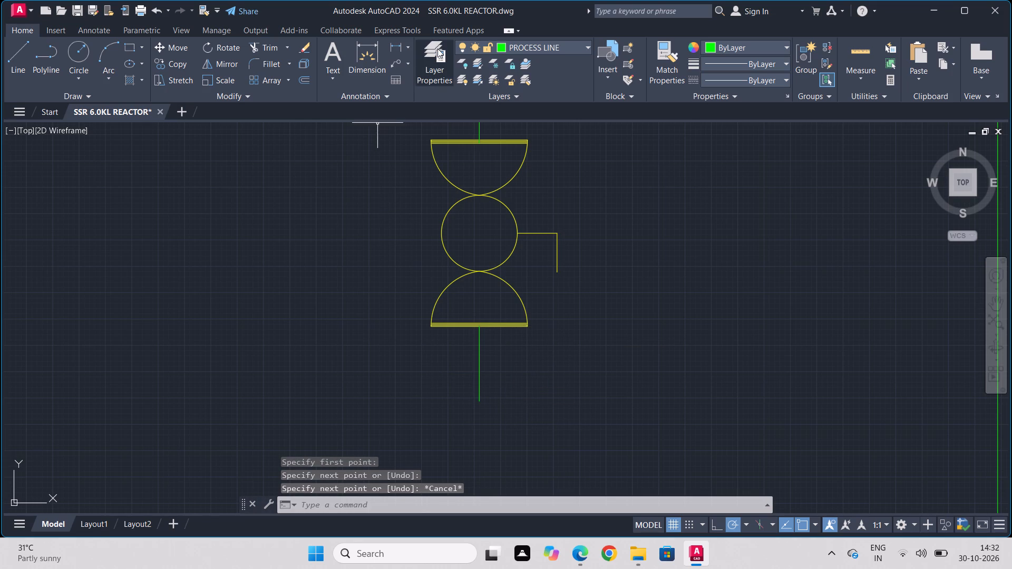
Make the VALVE layer the current layer.
click(437, 48)
scroll(444, 50, down, 1)
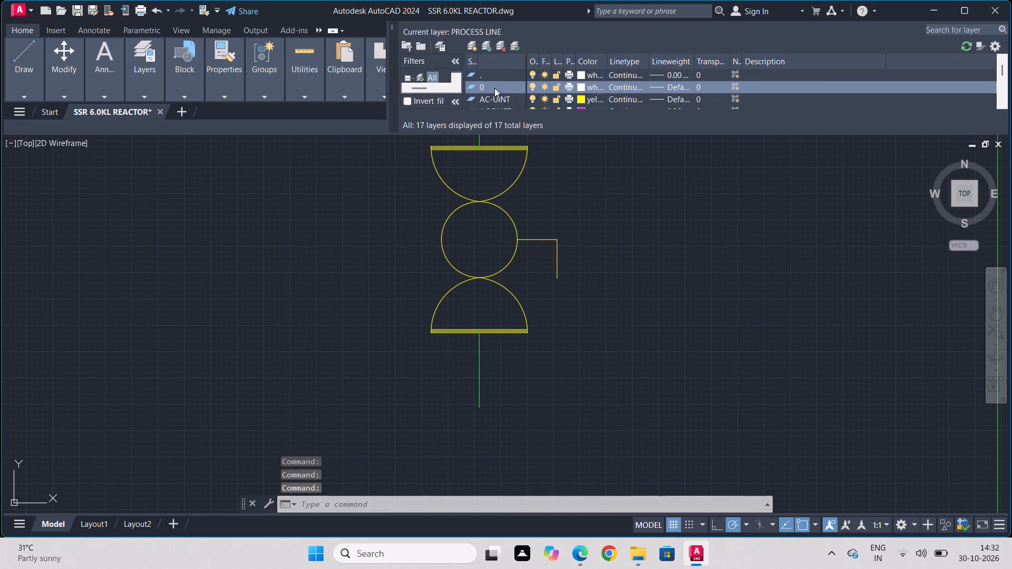
scroll(494, 100, down, 1)
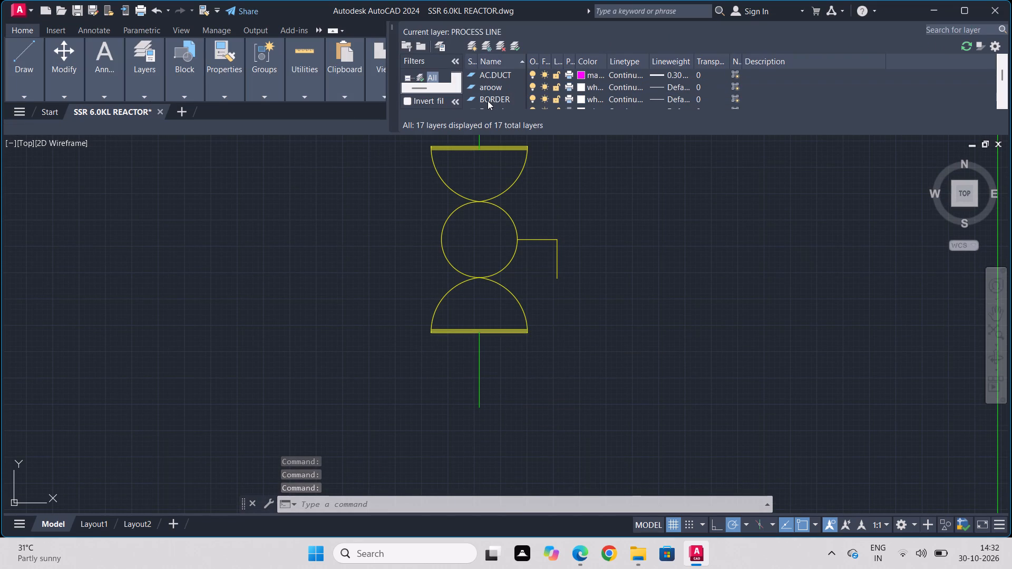
scroll(488, 101, down, 1)
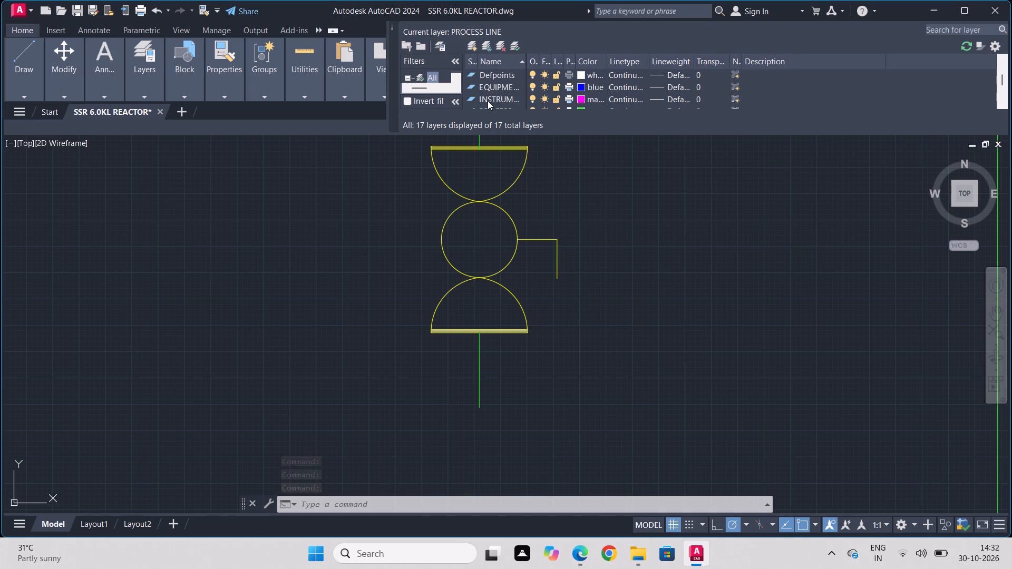
scroll(488, 101, down, 3)
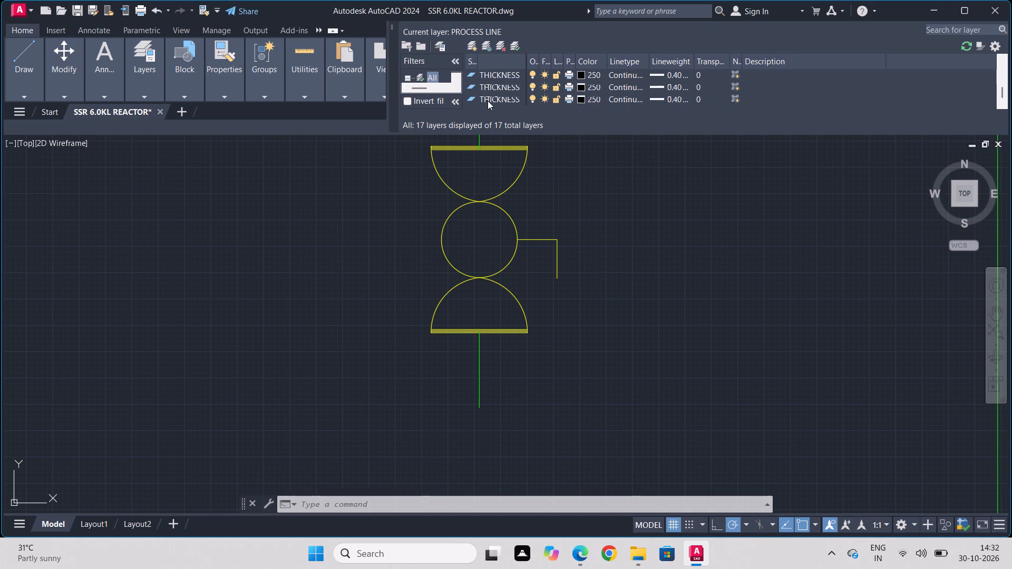
double_click(475, 102)
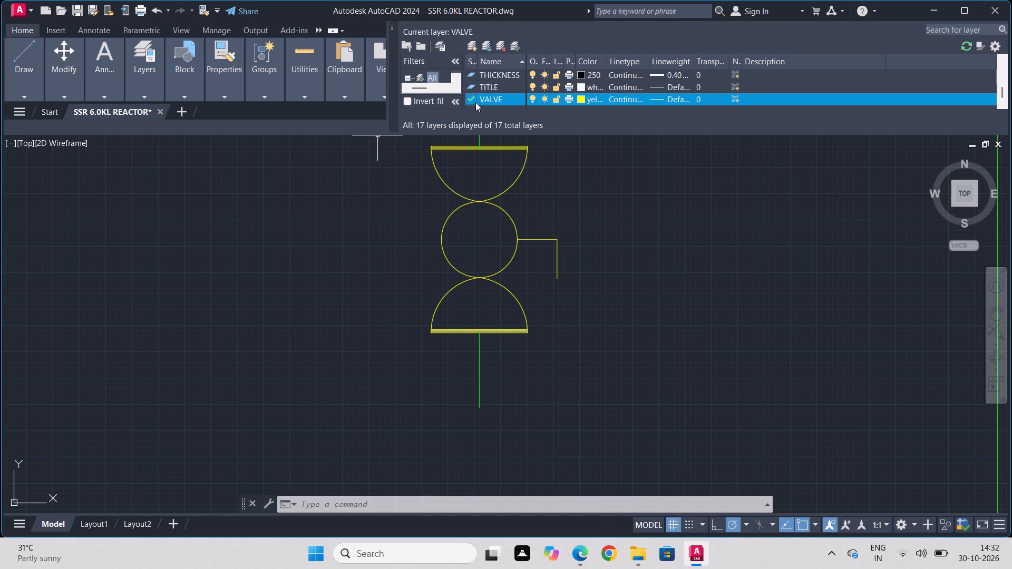
click(391, 29)
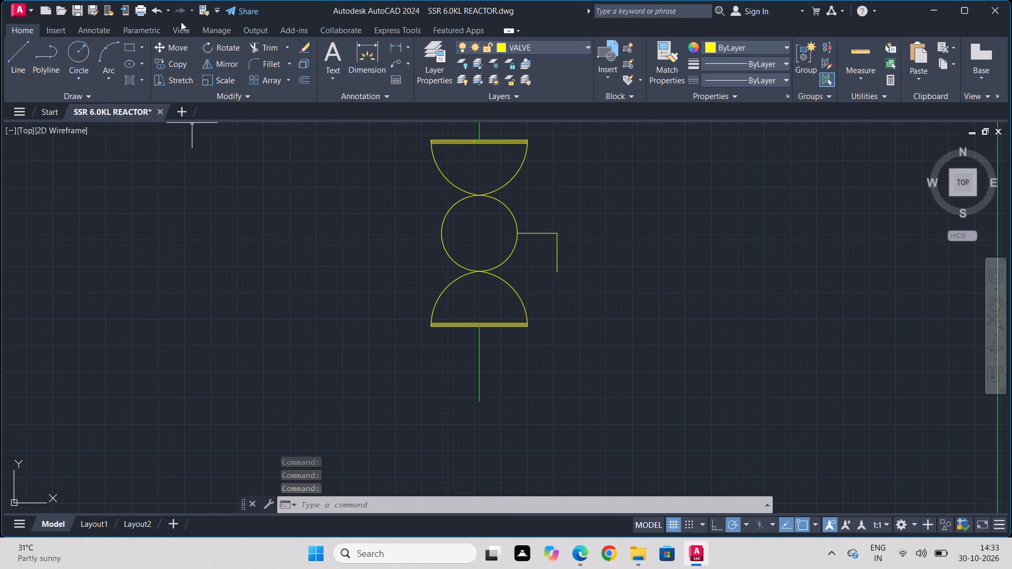
Draw a rectangle about 91 units wide and 97 units high, with its top corner at the lower end of the outlet process line.
click(133, 48)
middle_drag(513, 431, 577, 316)
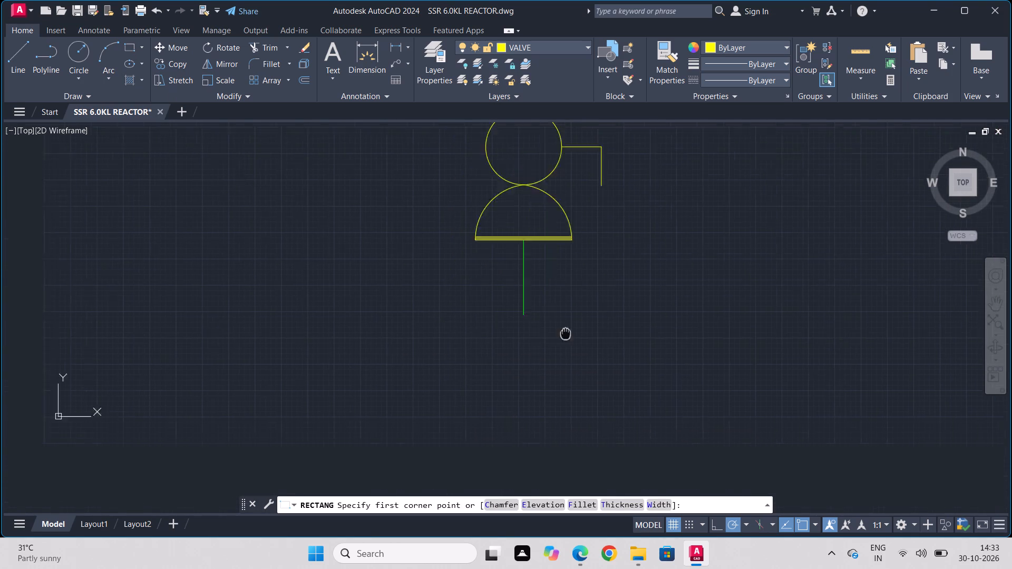
middle_drag(577, 316, 579, 313)
scroll(553, 329, up, 1)
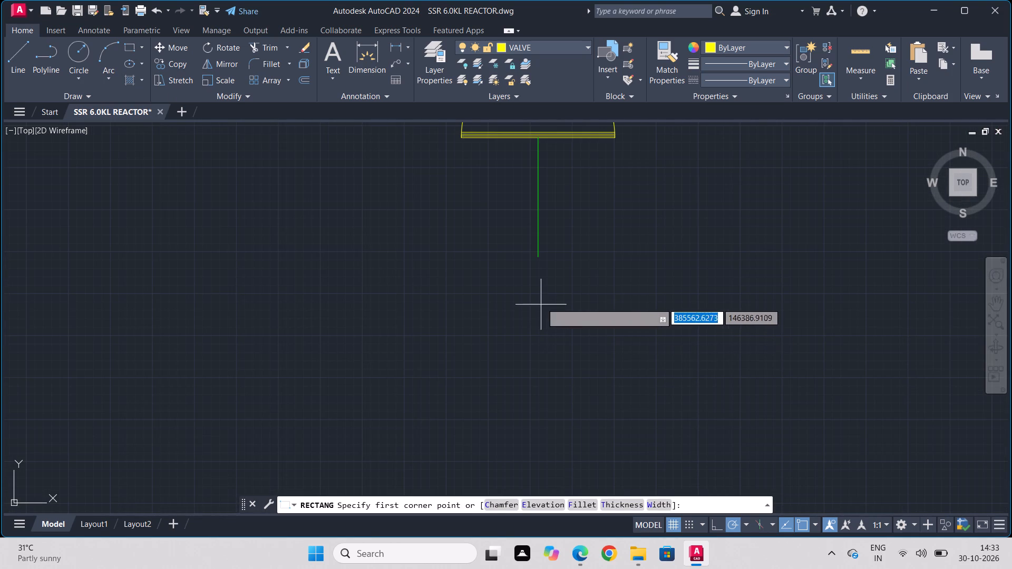
click(540, 256)
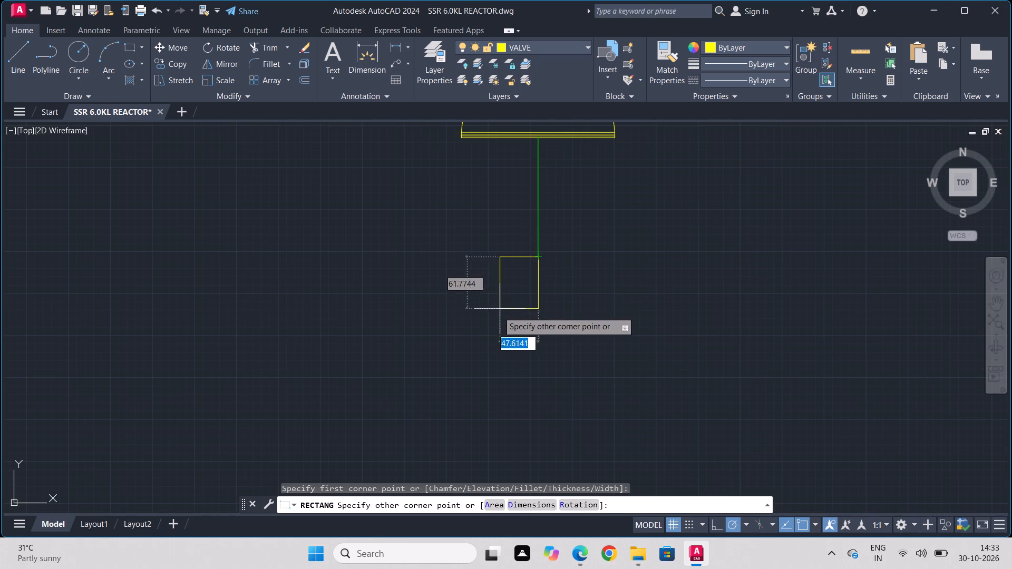
click(462, 338)
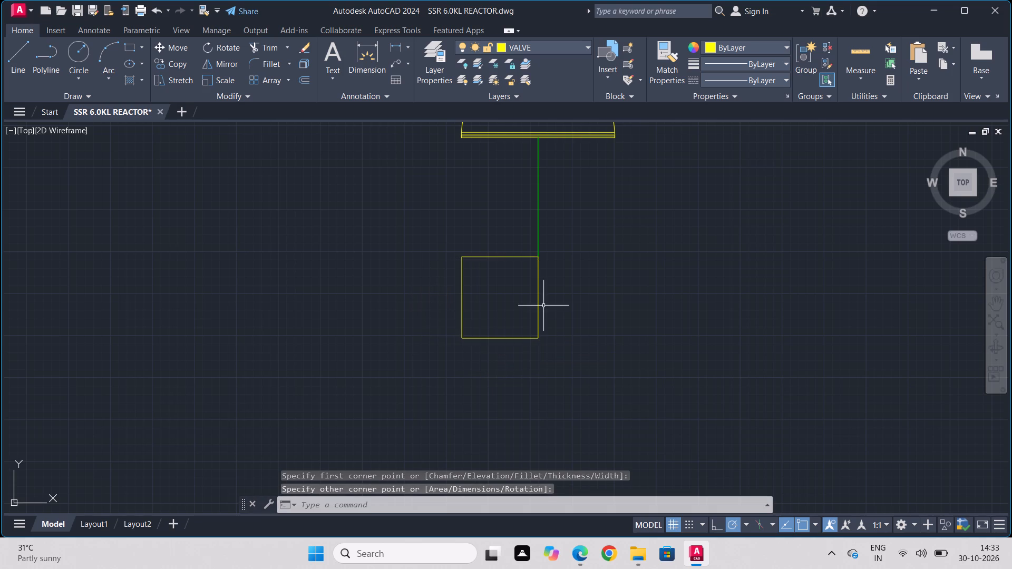
Move the new rectangle by the midpoint of its top edge onto the lower end of the outlet process line.
click(546, 302)
click(402, 357)
click(174, 50)
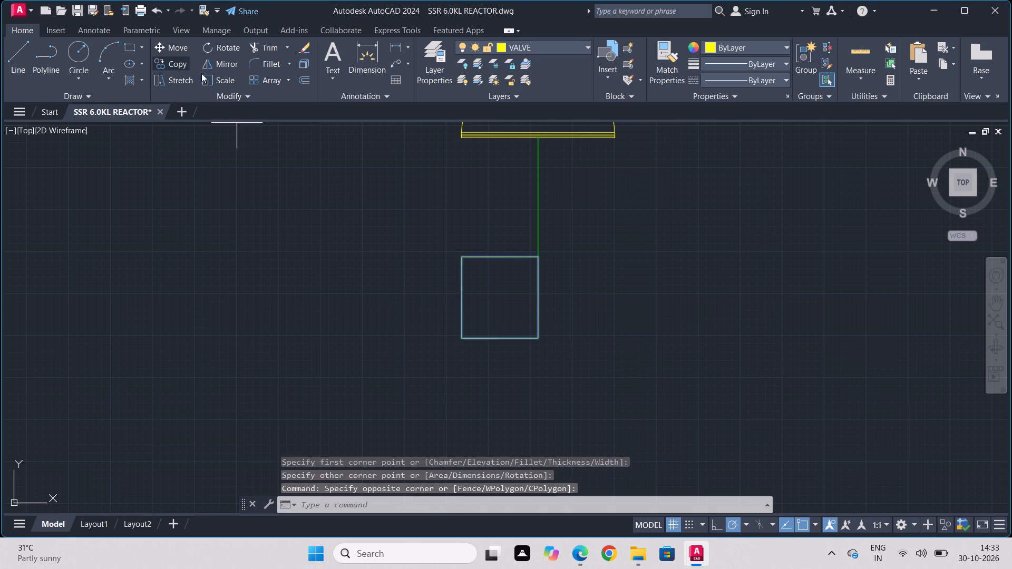
click(503, 258)
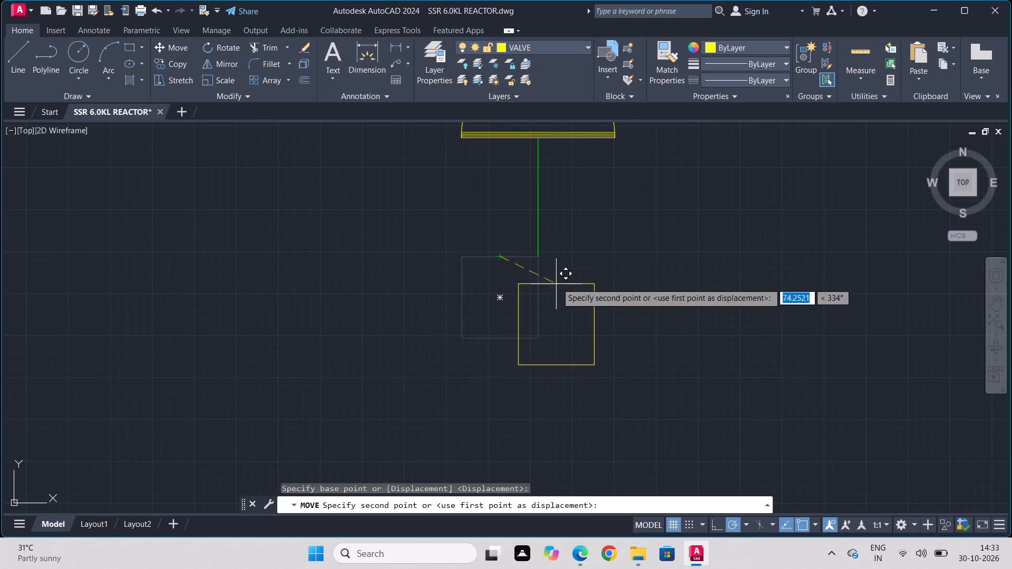
click(542, 256)
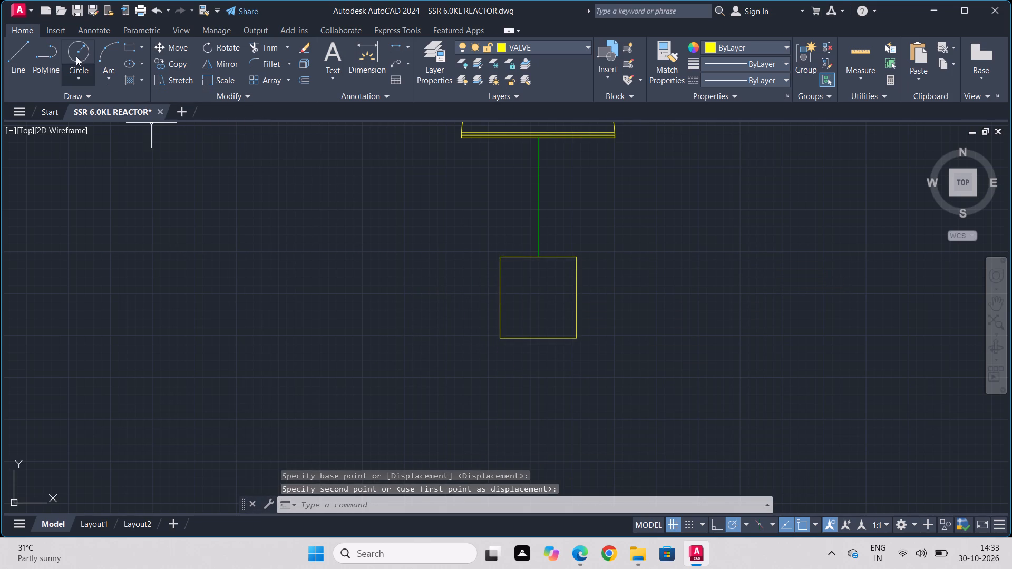
Draw two mirrored, inward-curving arcs from the rectangle's top corners through its bottom edge, crossing each other below it.
click(102, 51)
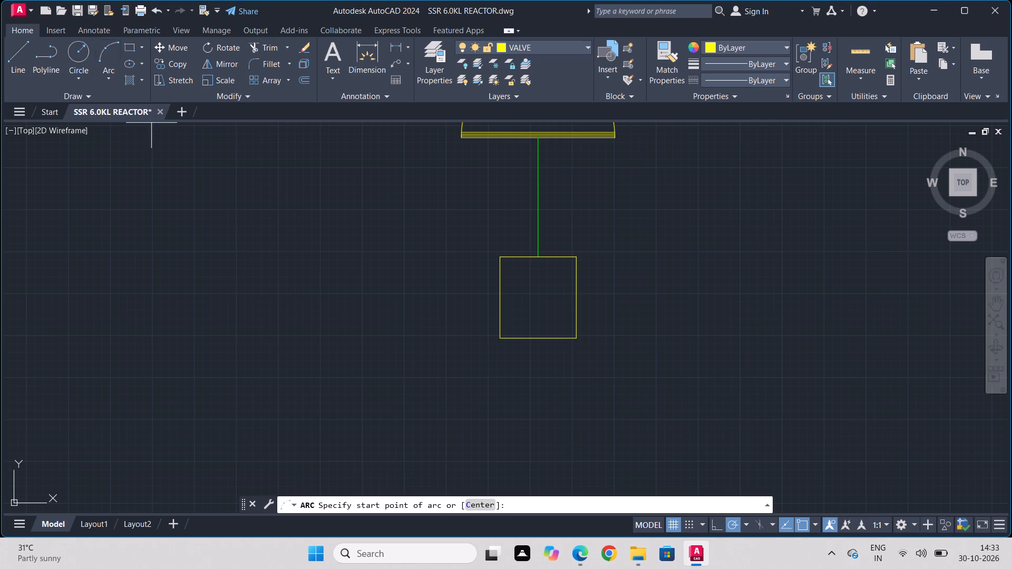
click(500, 259)
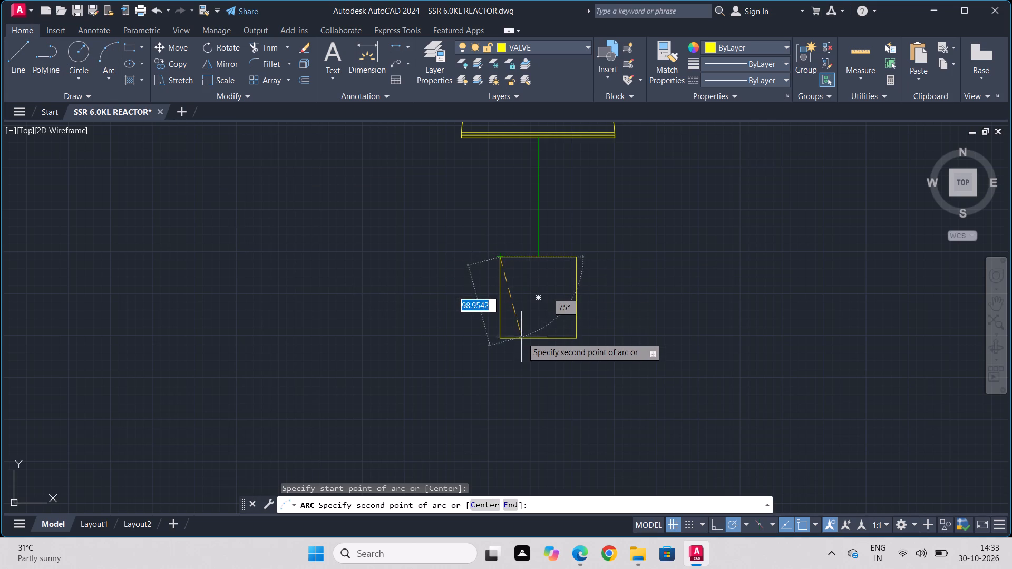
click(523, 339)
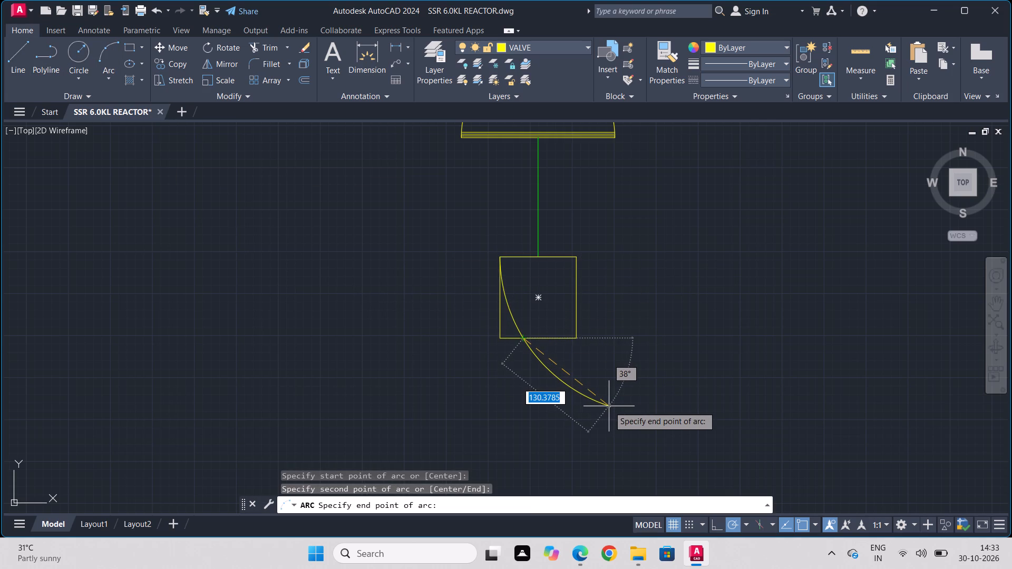
click(609, 406)
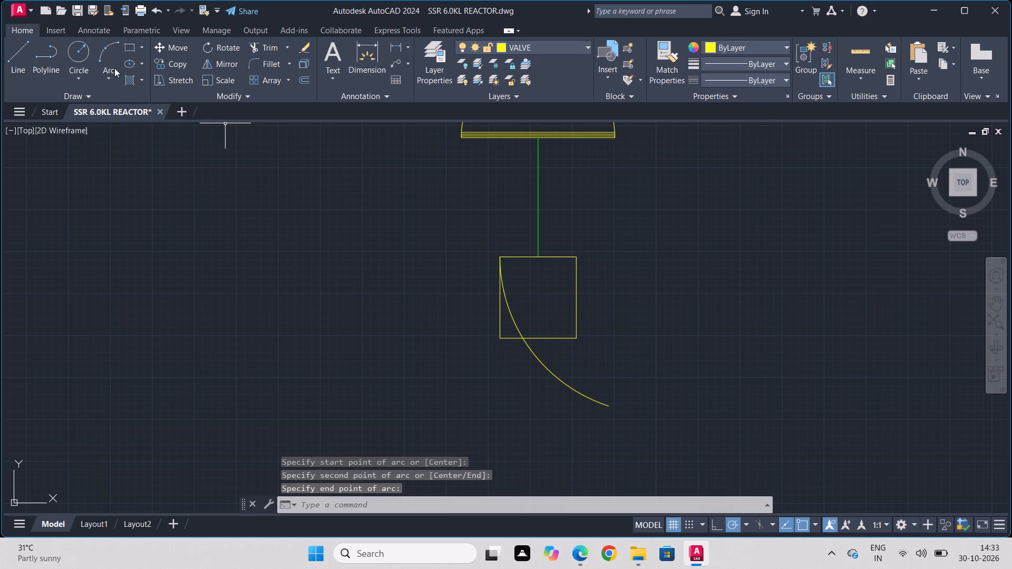
click(115, 59)
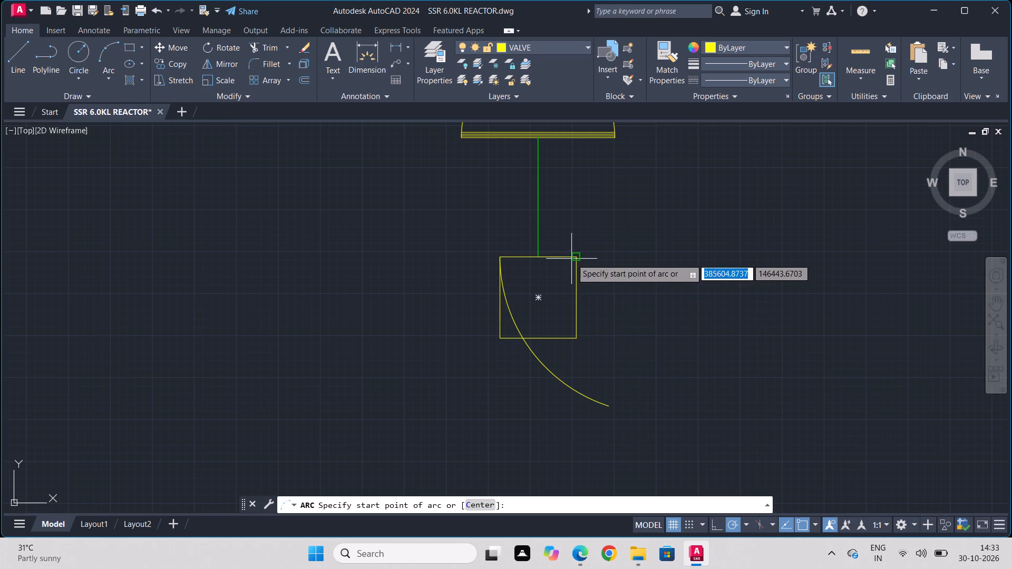
click(572, 259)
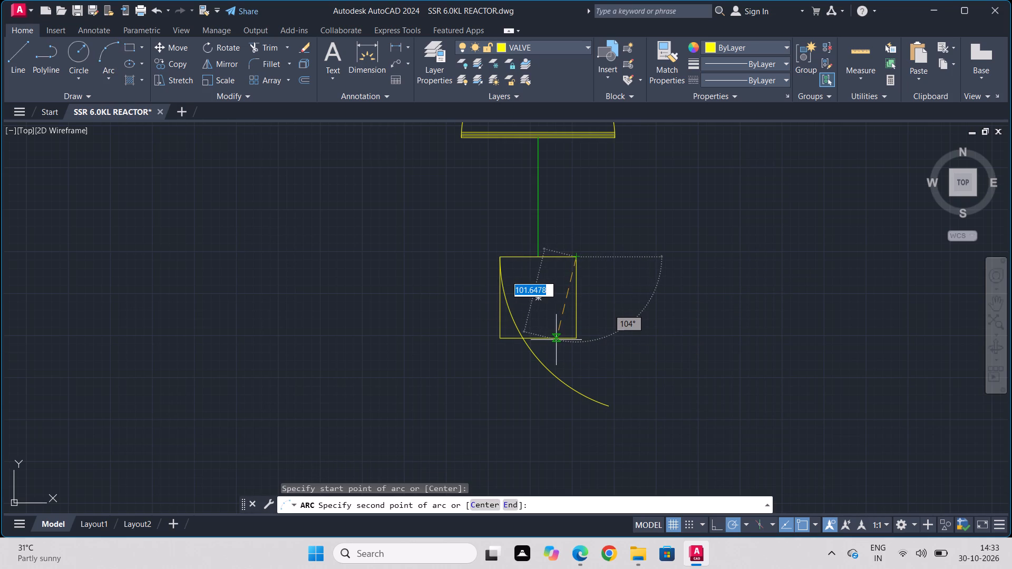
click(556, 338)
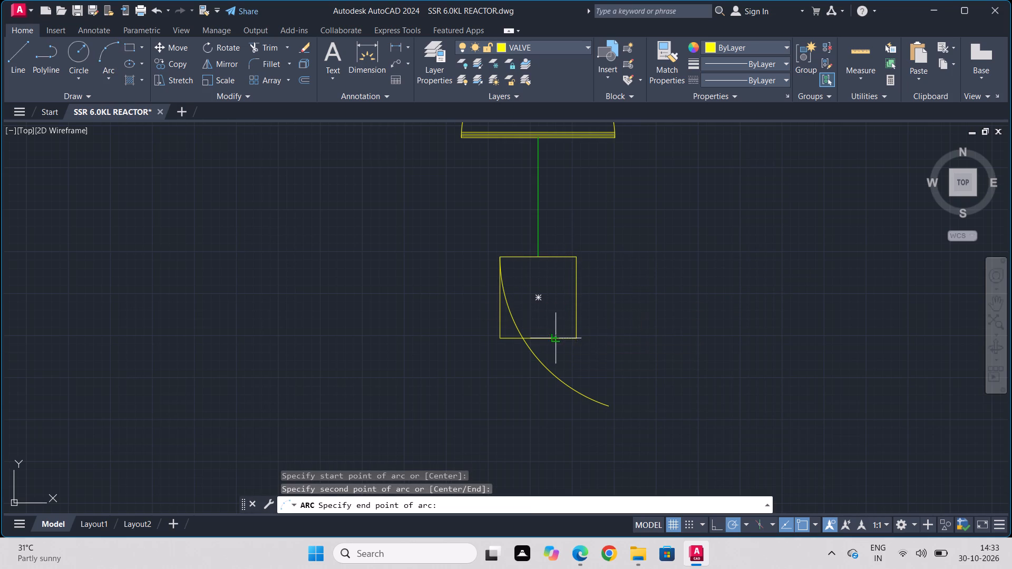
click(506, 396)
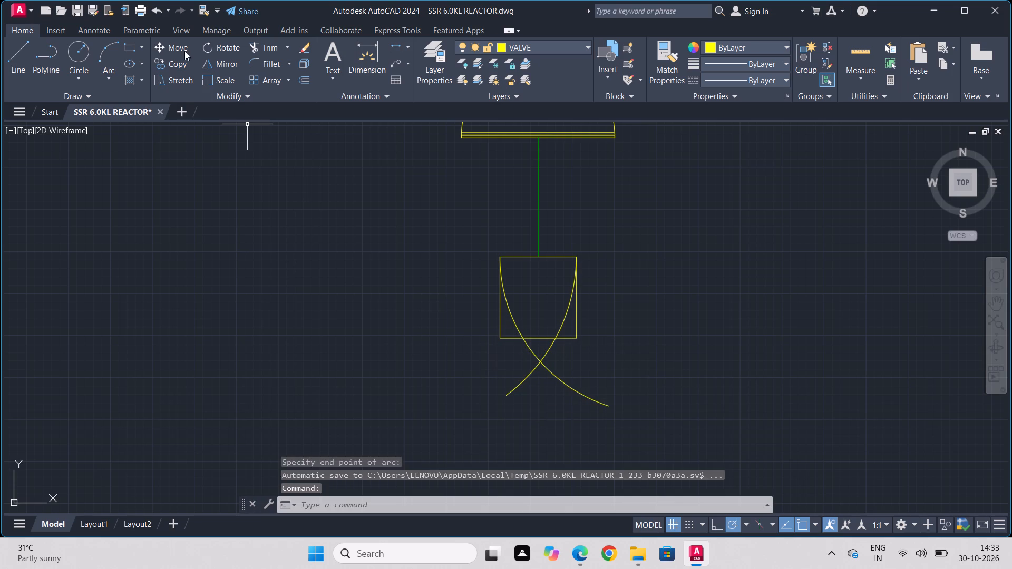
Trim the arc ends below the rectangle and its sides and bottom corners outside the arcs, leaving a tapered cup shape.
click(269, 45)
drag(491, 354, 588, 374)
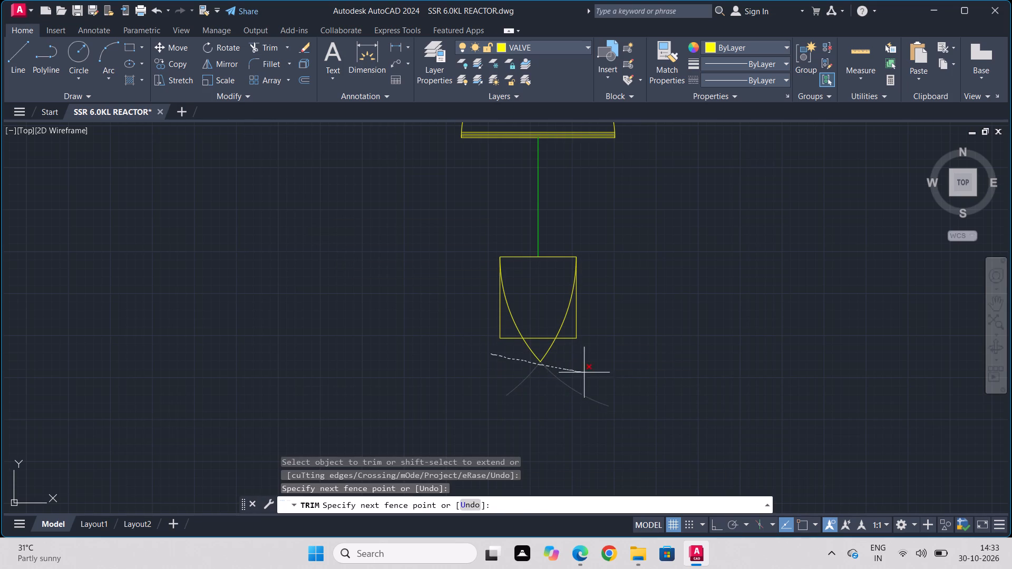
drag(588, 374, 590, 374)
drag(580, 356, 479, 350)
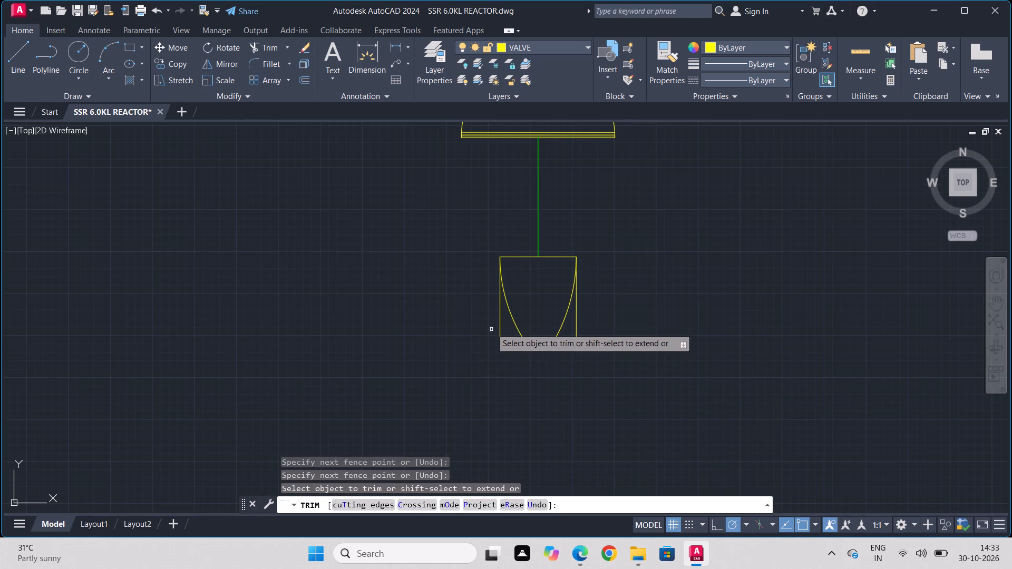
drag(499, 302, 501, 346)
click(504, 337)
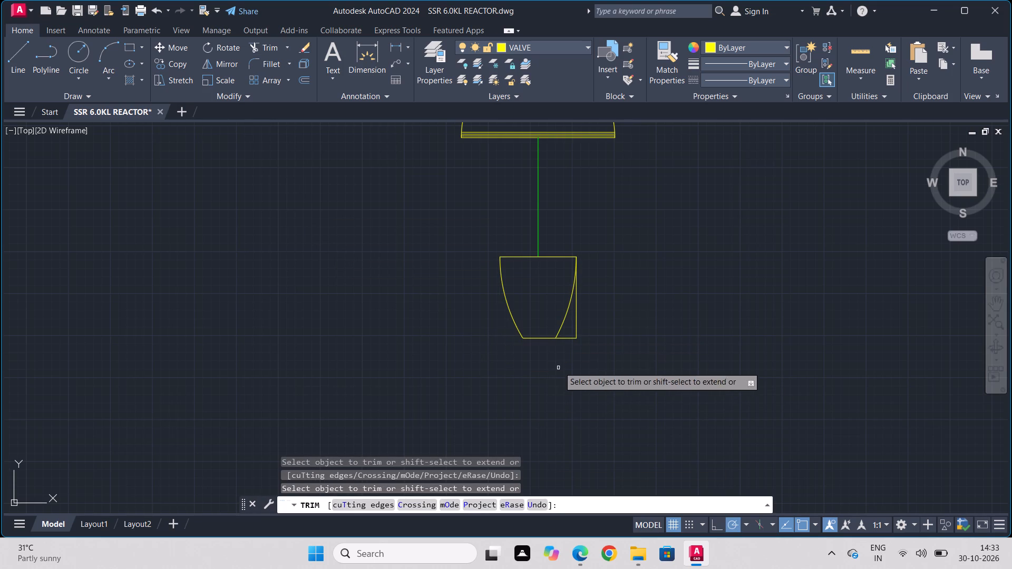
drag(564, 352, 580, 289)
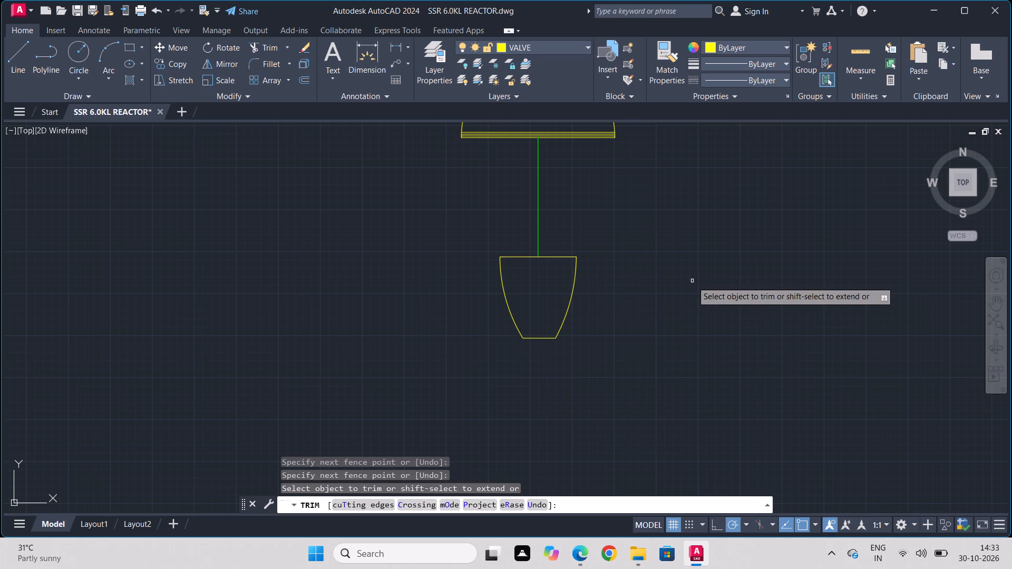
key(Escape)
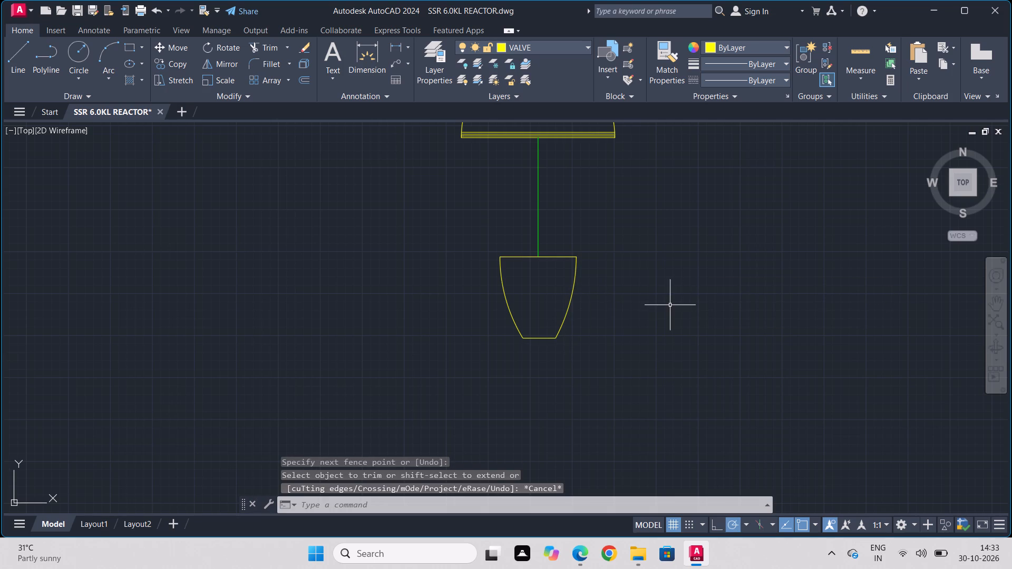
Copy the vertical outlet process line to the bottom edge of the cup symbol, plus a loose copy to the symbol's left.
drag(527, 198, 575, 197)
drag(572, 197, 495, 201)
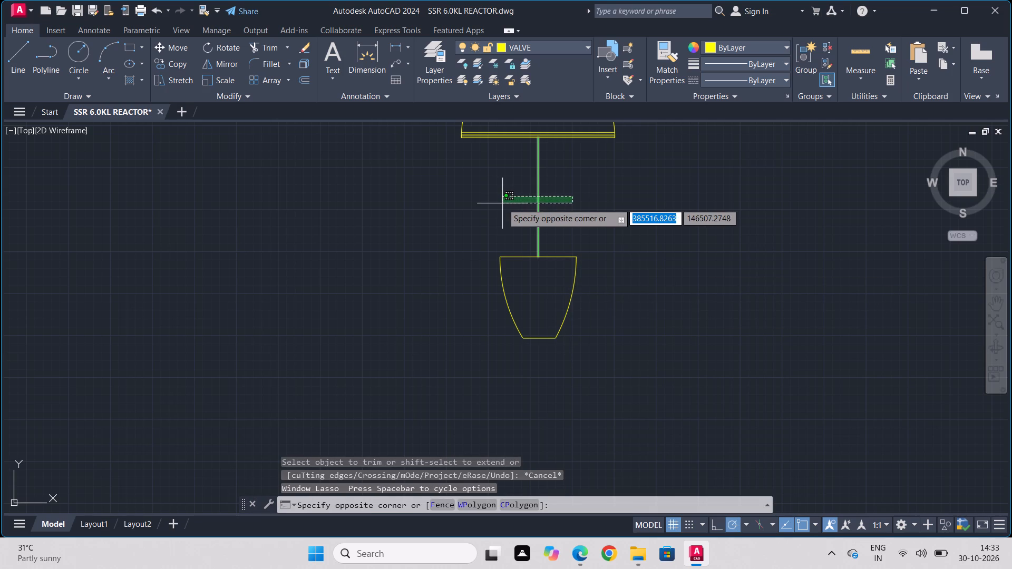
click(493, 202)
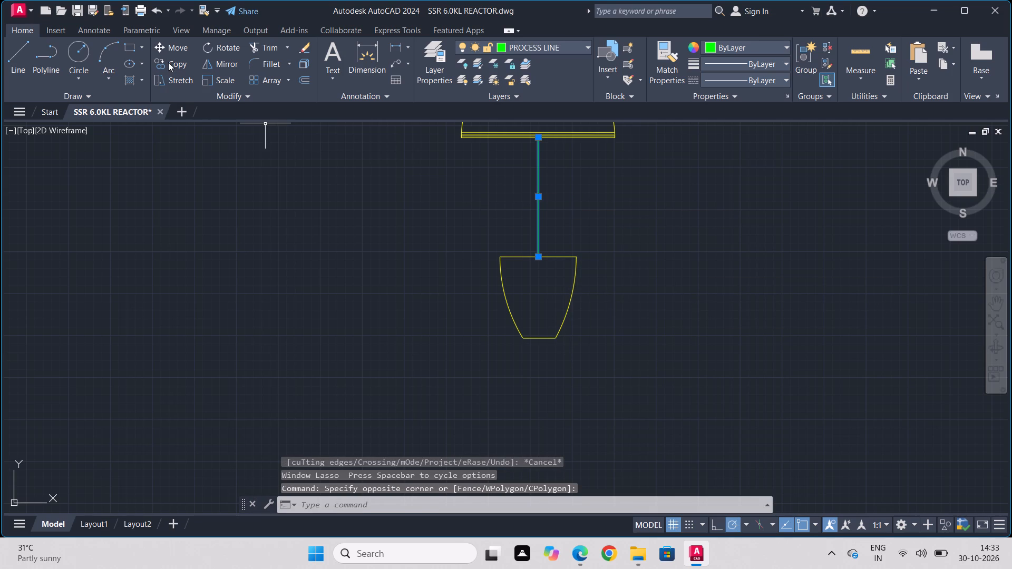
click(168, 63)
click(538, 140)
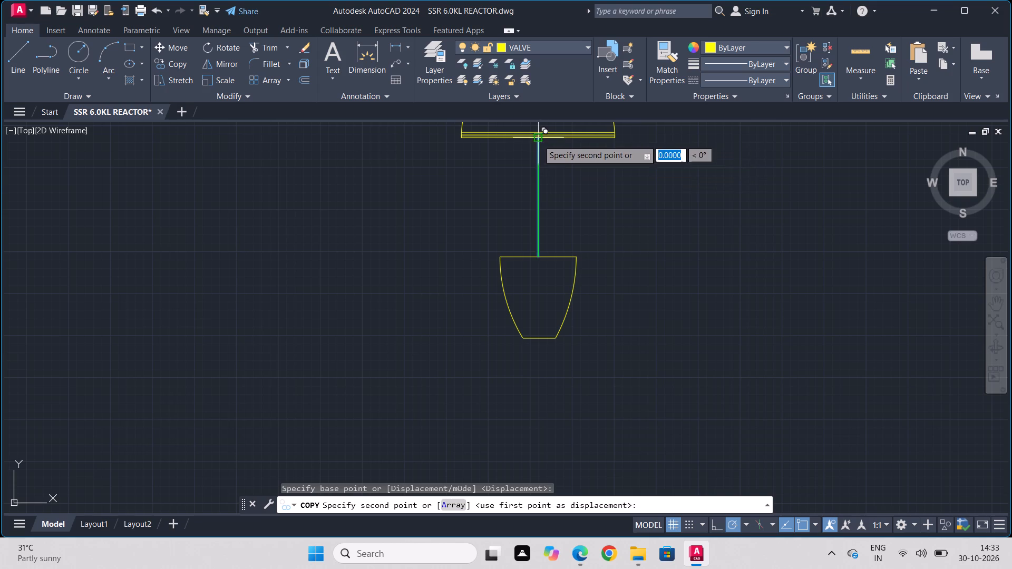
click(539, 341)
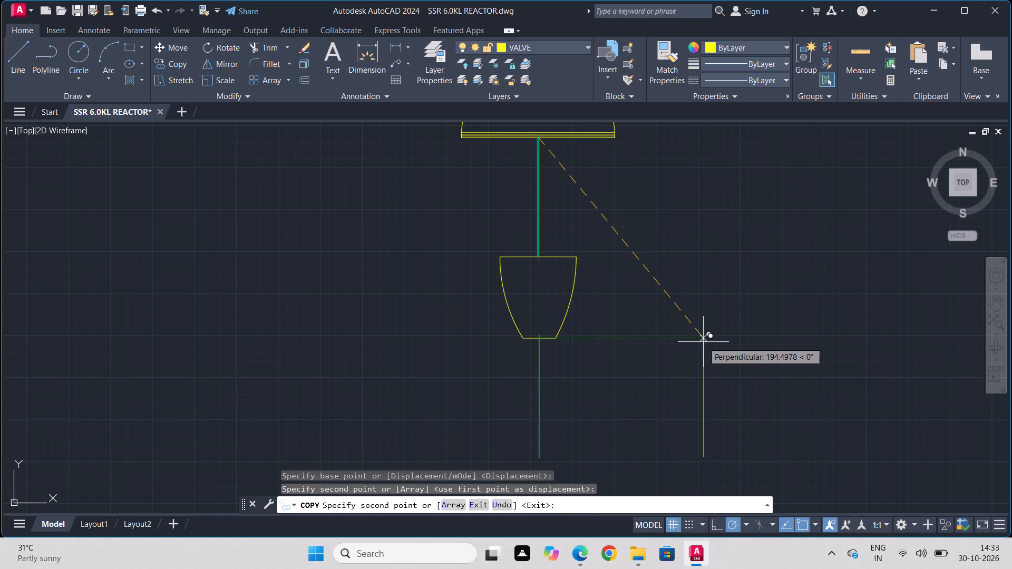
click(357, 292)
key(Escape)
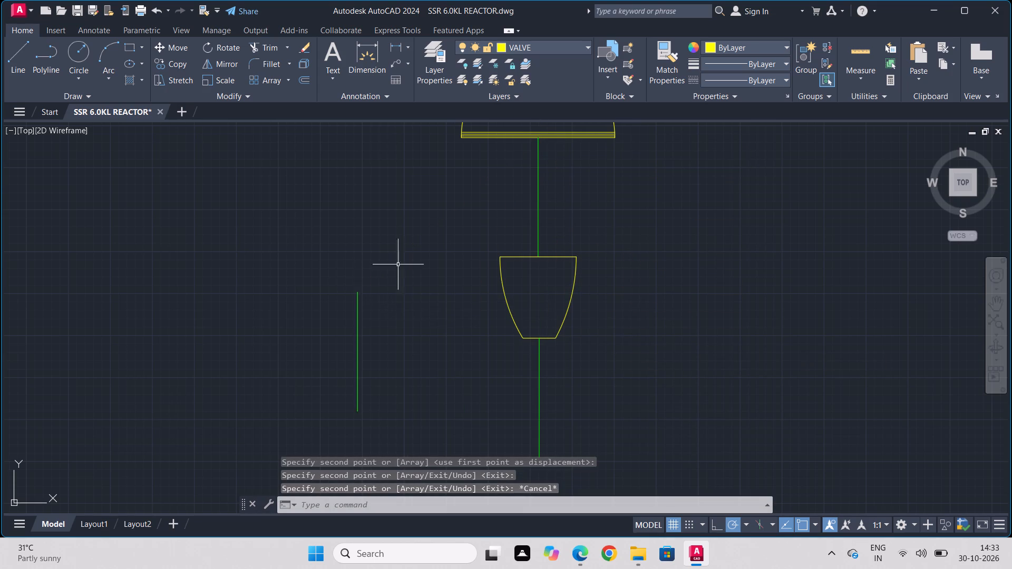
Copy the handleless vertical valve from the left feed line onto the lower end of the line below the cup symbol.
scroll(437, 251, down, 4)
scroll(257, 247, down, 2)
middle_drag(158, 188, 548, 325)
scroll(522, 330, down, 1)
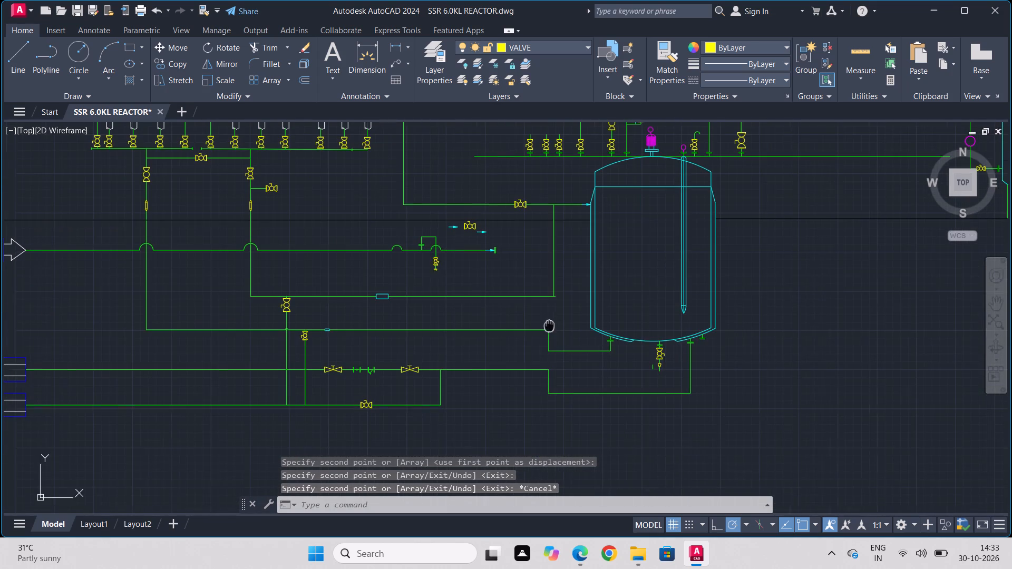
scroll(419, 247, up, 1)
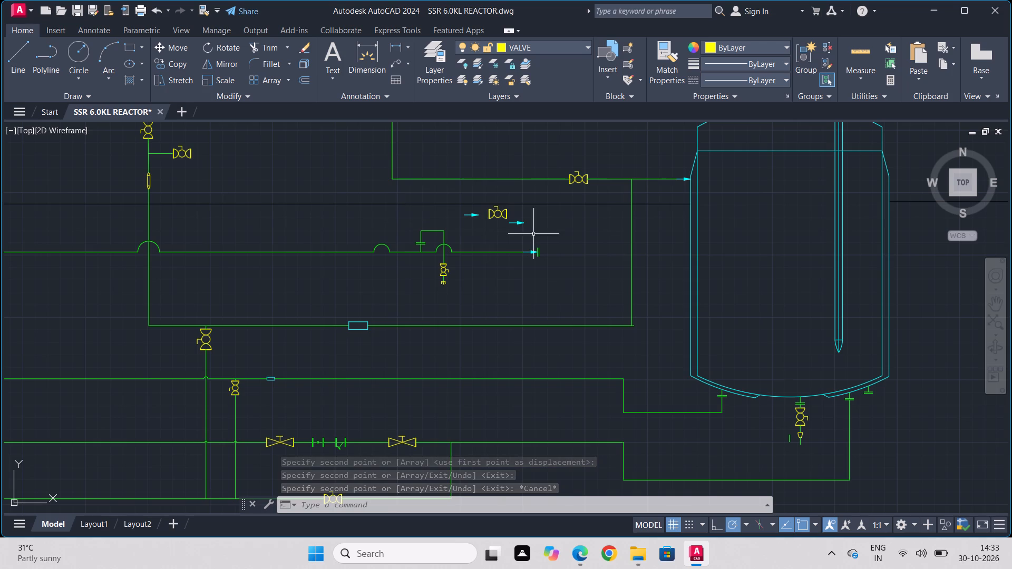
scroll(260, 340, down, 1)
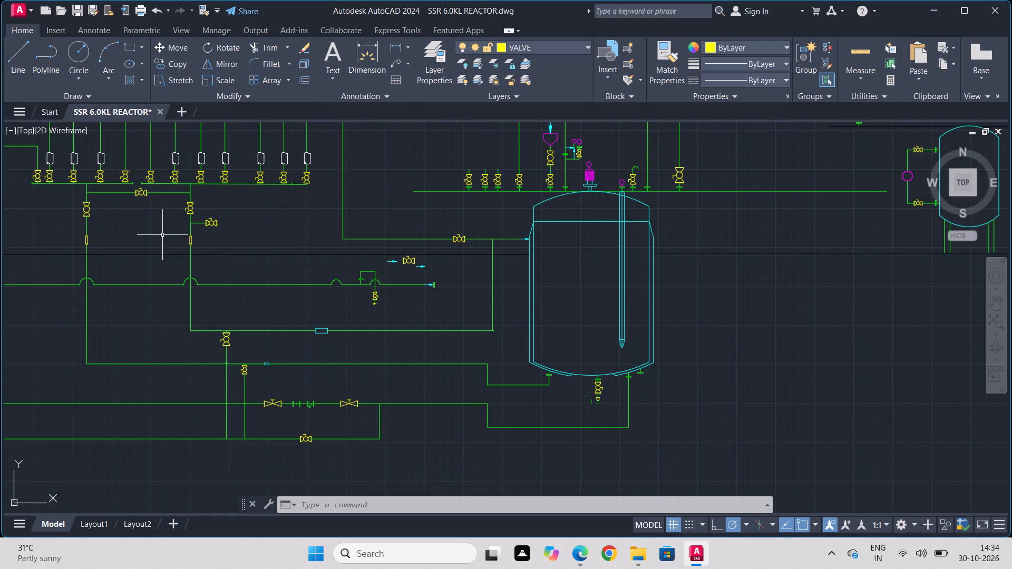
scroll(81, 213, up, 2)
middle_drag(83, 219, 360, 298)
scroll(368, 270, up, 2)
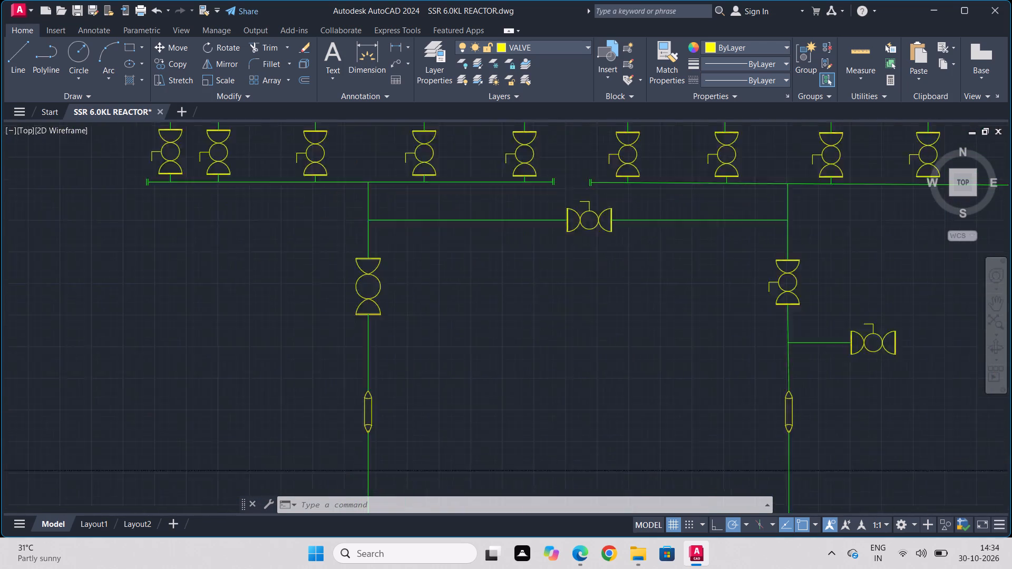
scroll(368, 270, up, 2)
click(416, 200)
middle_drag(388, 371, 420, 268)
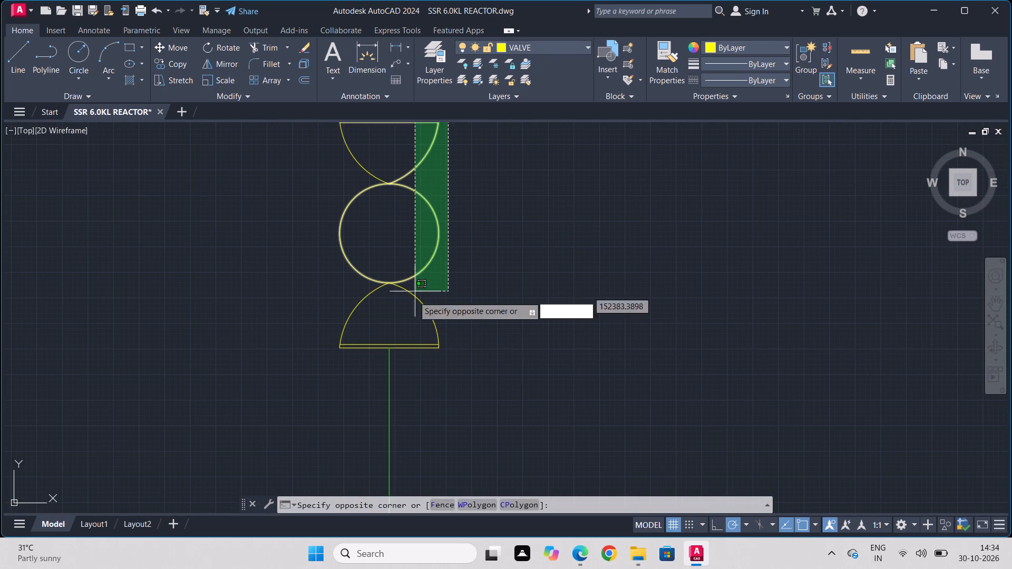
click(413, 374)
middle_drag(378, 301, 565, 355)
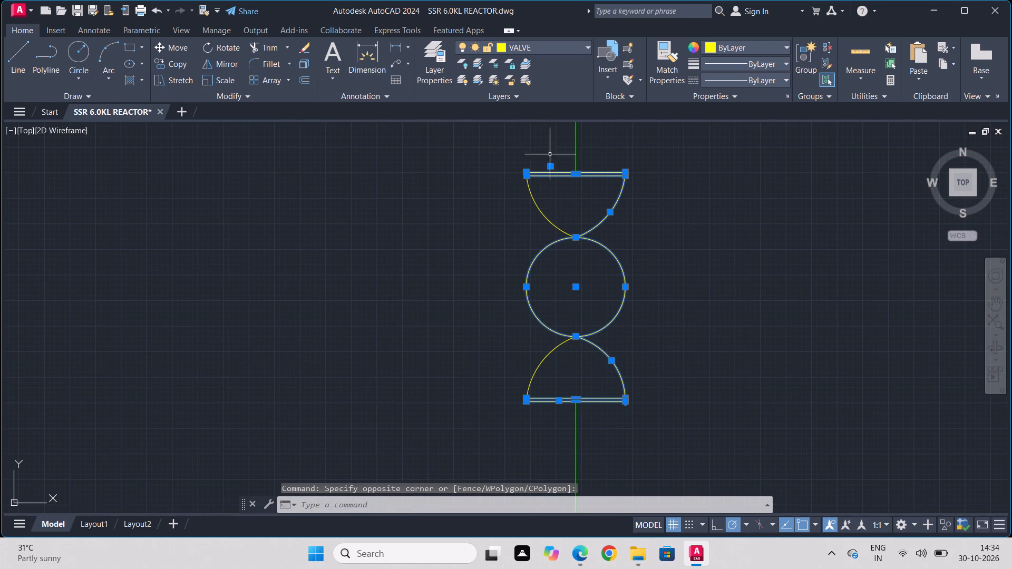
click(550, 143)
click(504, 417)
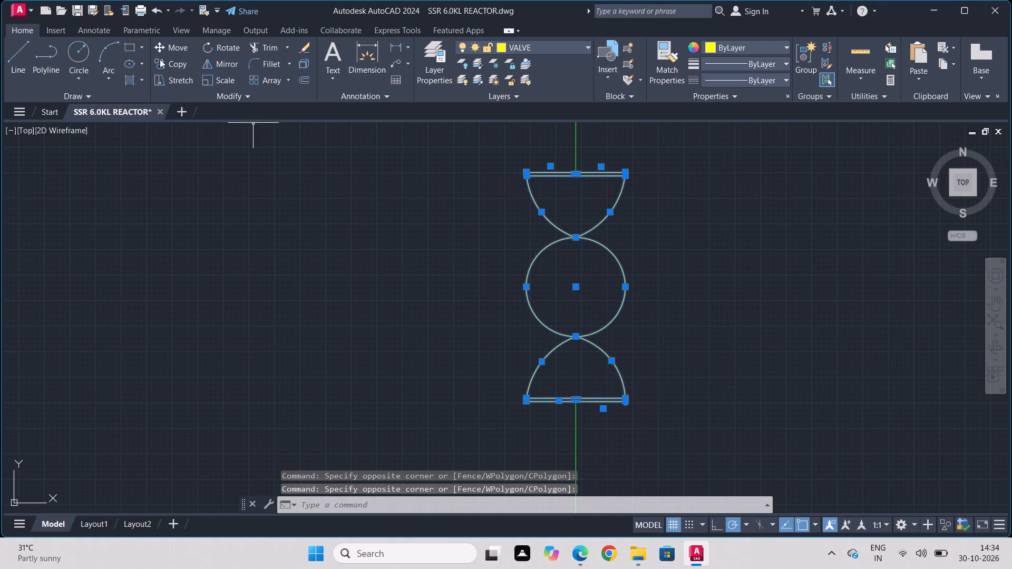
click(171, 61)
click(575, 169)
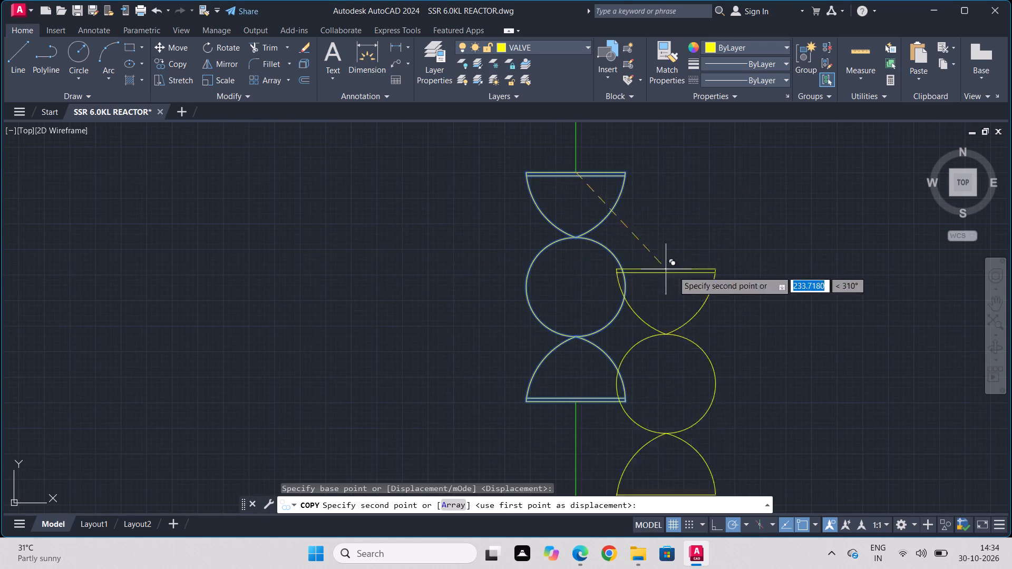
scroll(781, 298, down, 4)
scroll(787, 298, up, 2)
scroll(787, 298, down, 3)
middle_drag(842, 333, 177, 179)
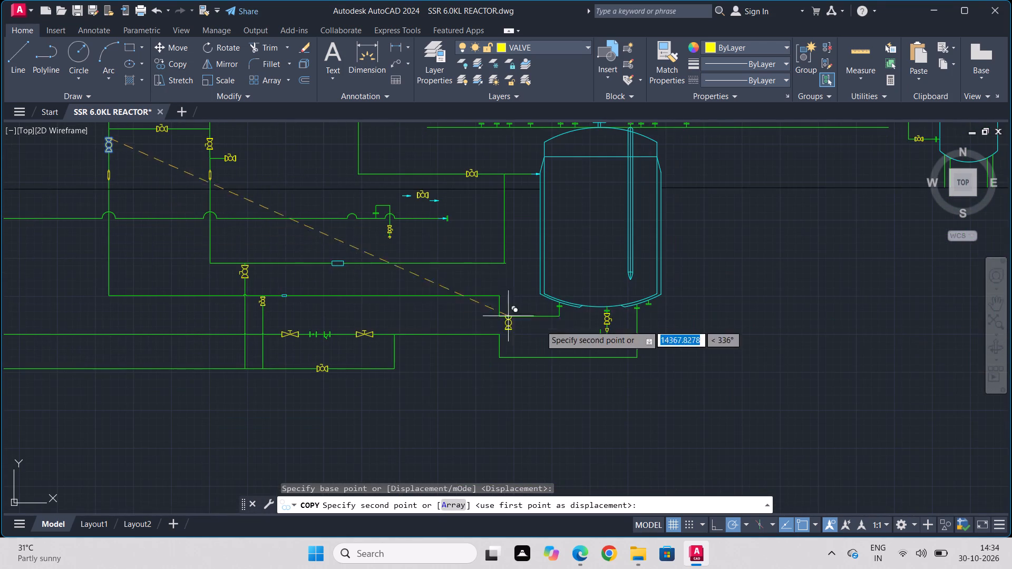
scroll(563, 330, up, 4)
scroll(714, 315, up, 3)
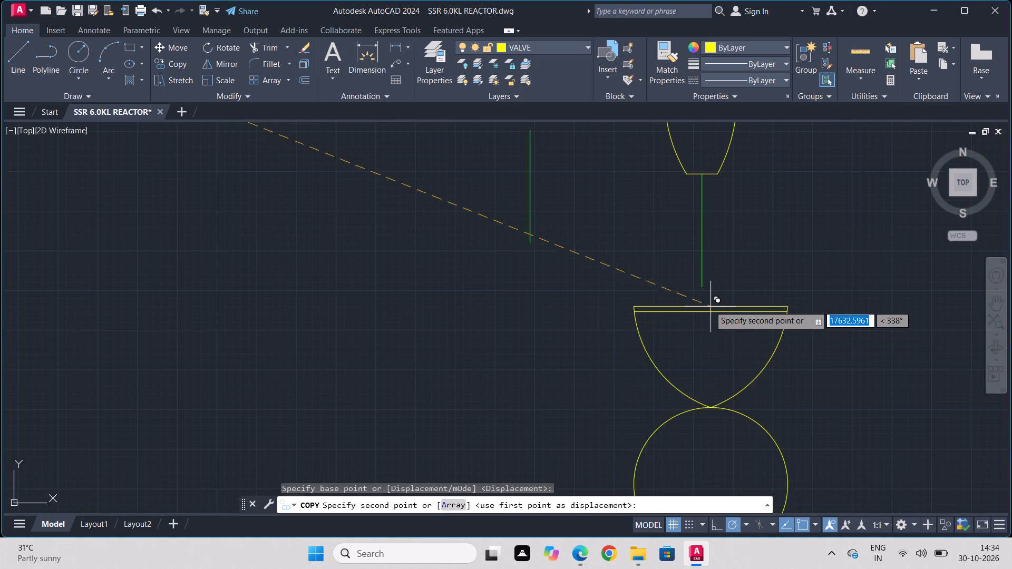
click(704, 284)
key(Escape)
Scale the copied valve down by a factor of about 0.66 from the midpoint of its top edge.
scroll(704, 335, down, 1)
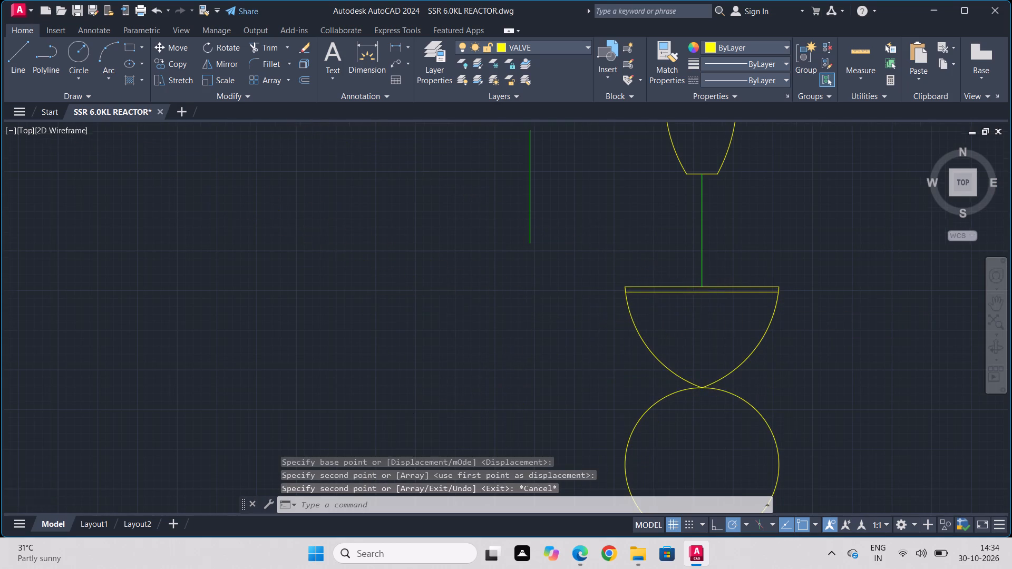
middle_drag(706, 337, 639, 192)
drag(690, 151, 690, 156)
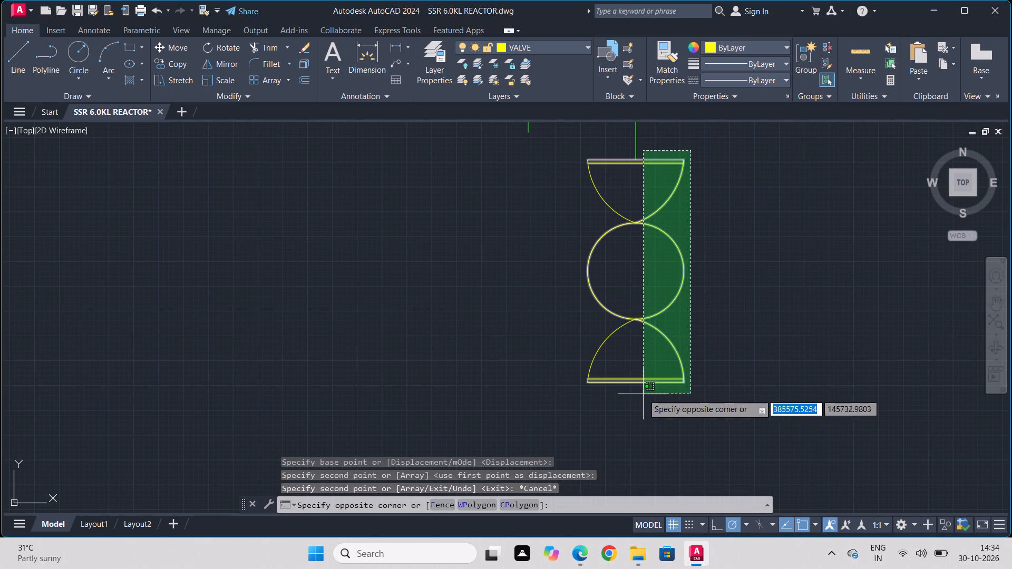
click(643, 394)
click(611, 131)
click(564, 407)
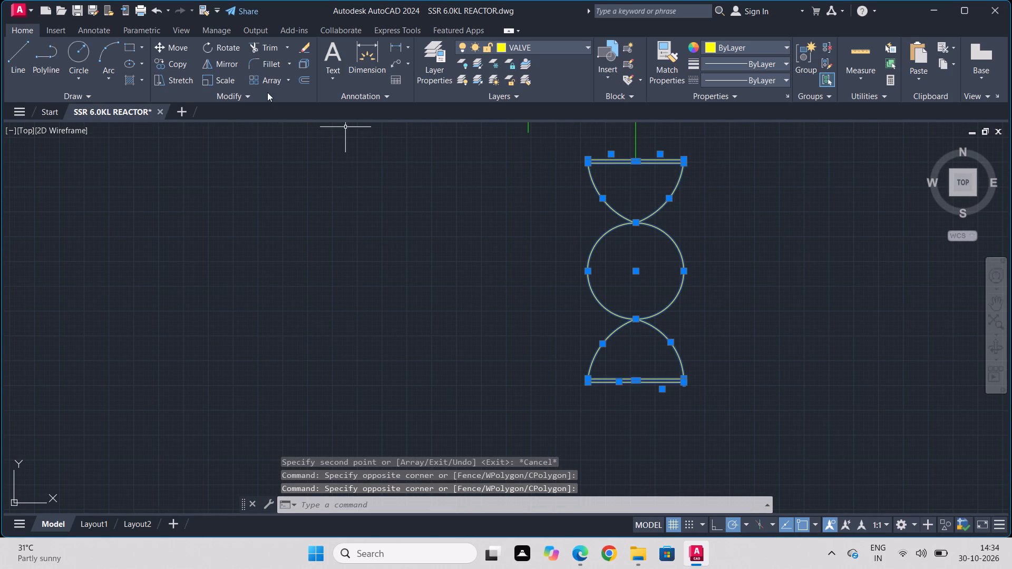
click(210, 74)
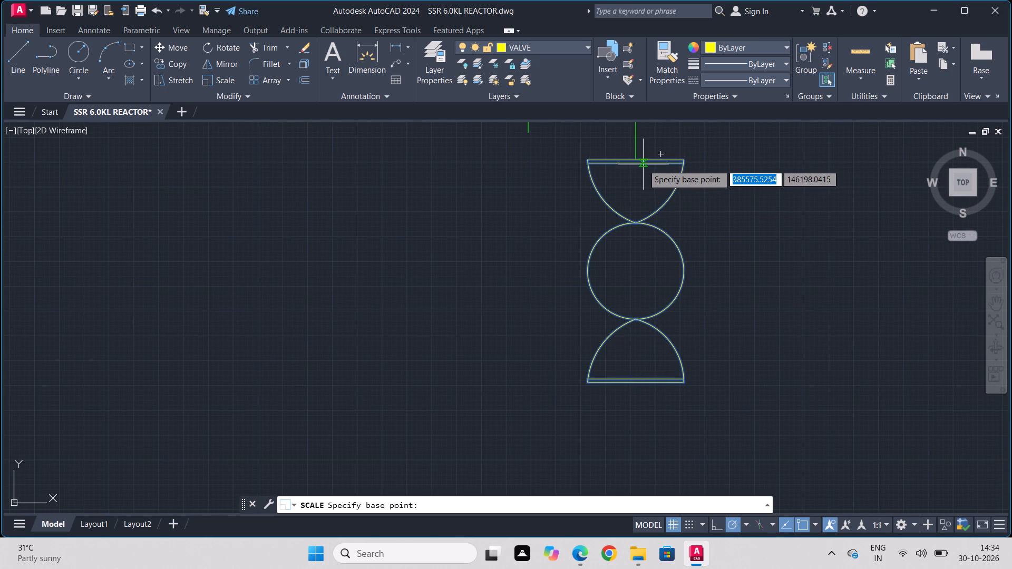
click(638, 160)
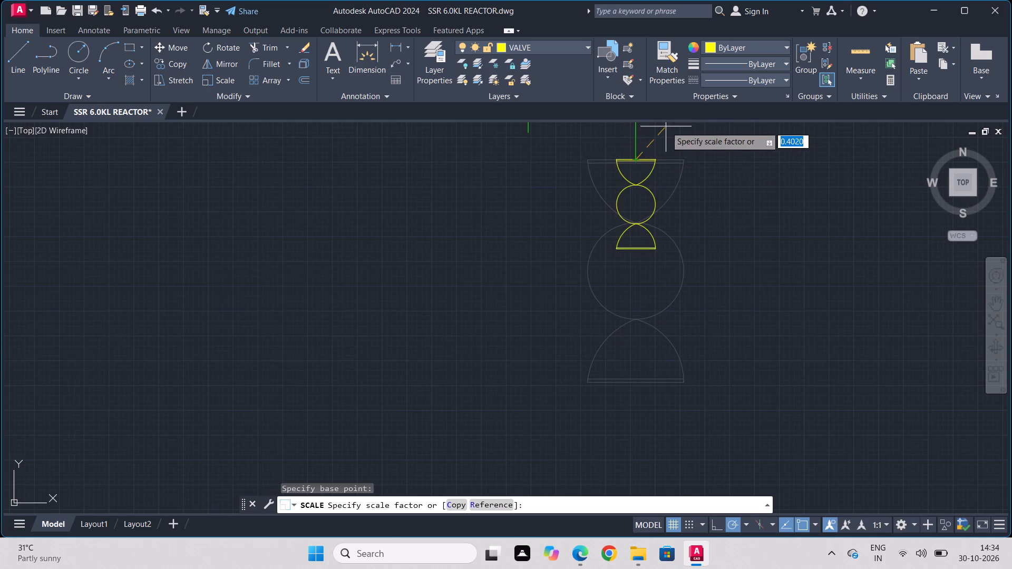
middle_drag(699, 146, 690, 213)
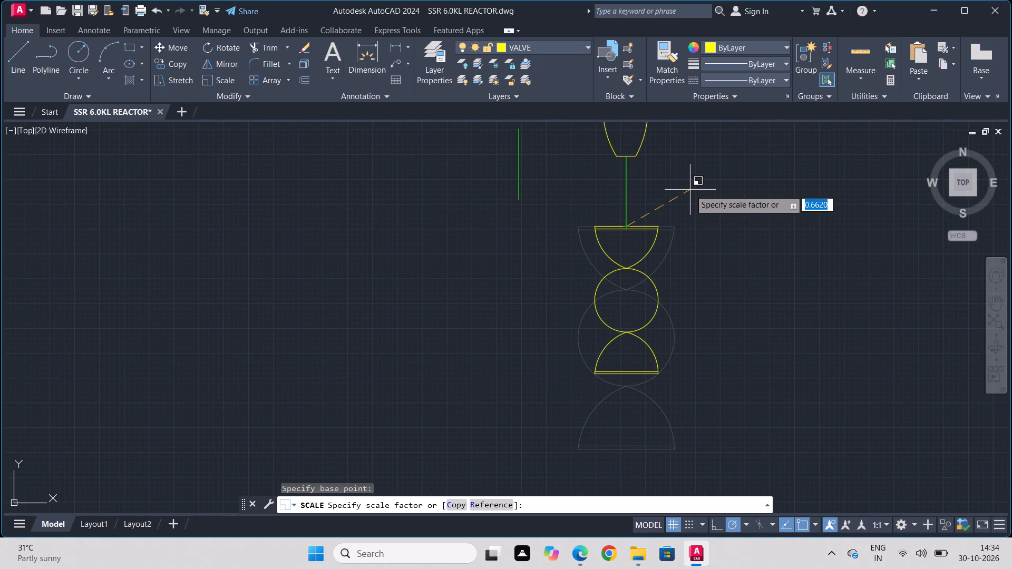
click(690, 190)
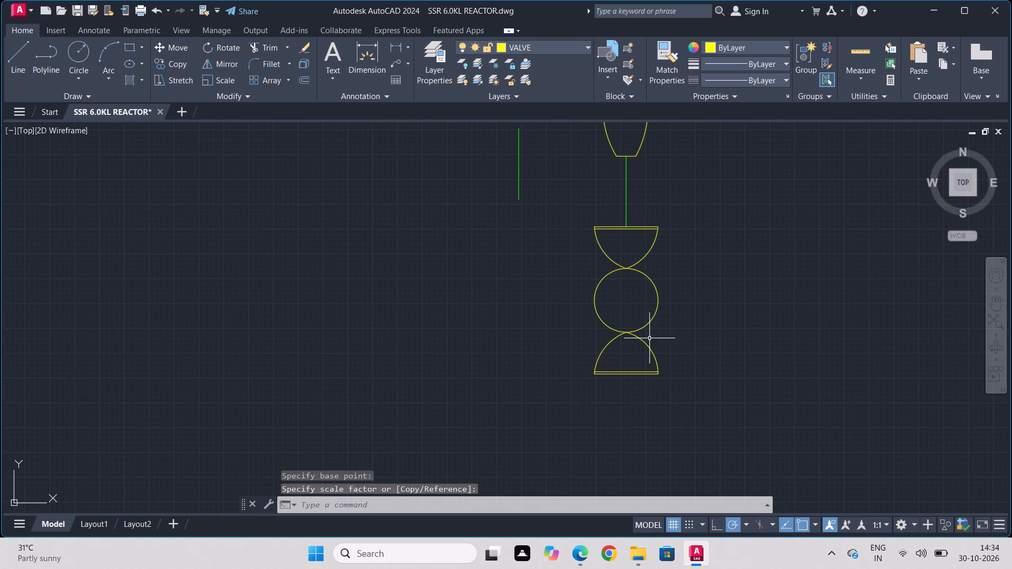
Copy the loose vertical process line by its top end onto the bottom edge midpoint of the scaled-down valve.
drag(544, 160, 497, 178)
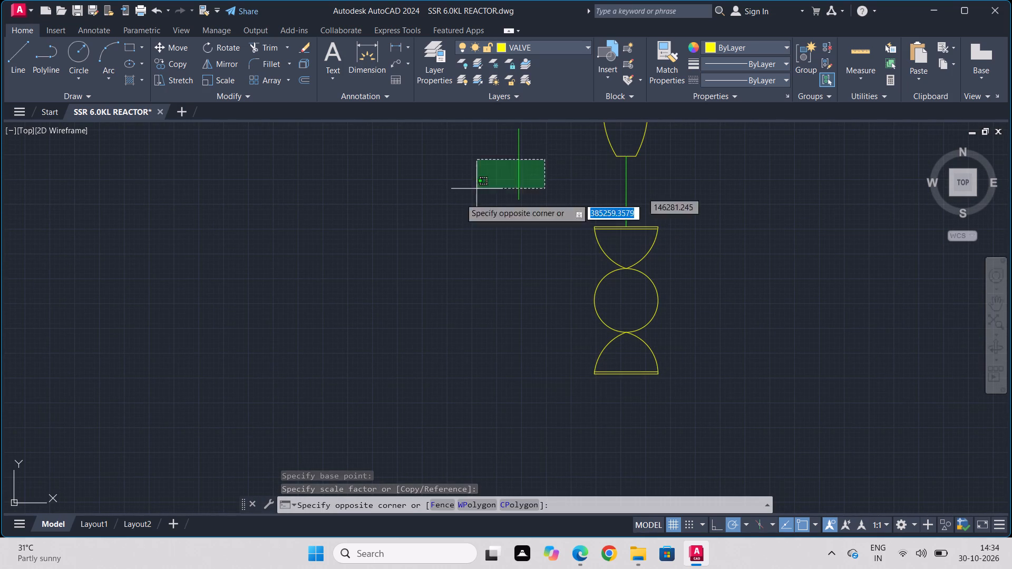
click(441, 213)
click(174, 67)
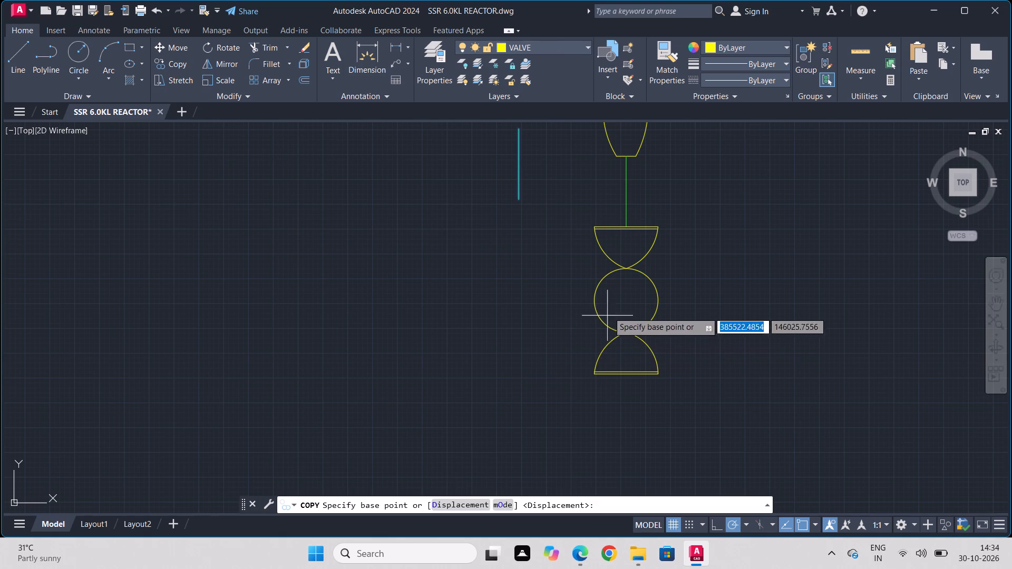
middle_drag(522, 287, 518, 349)
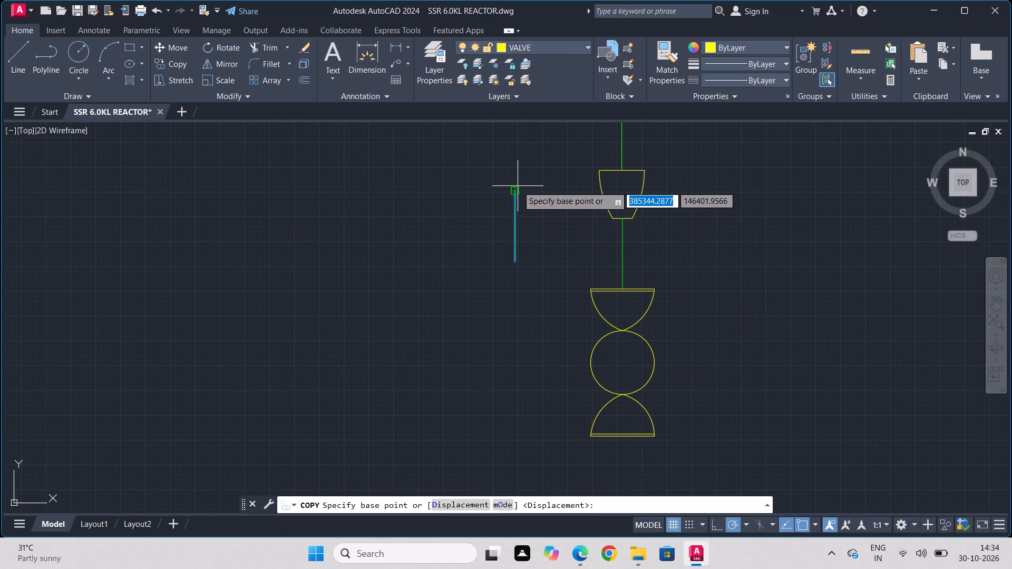
click(514, 191)
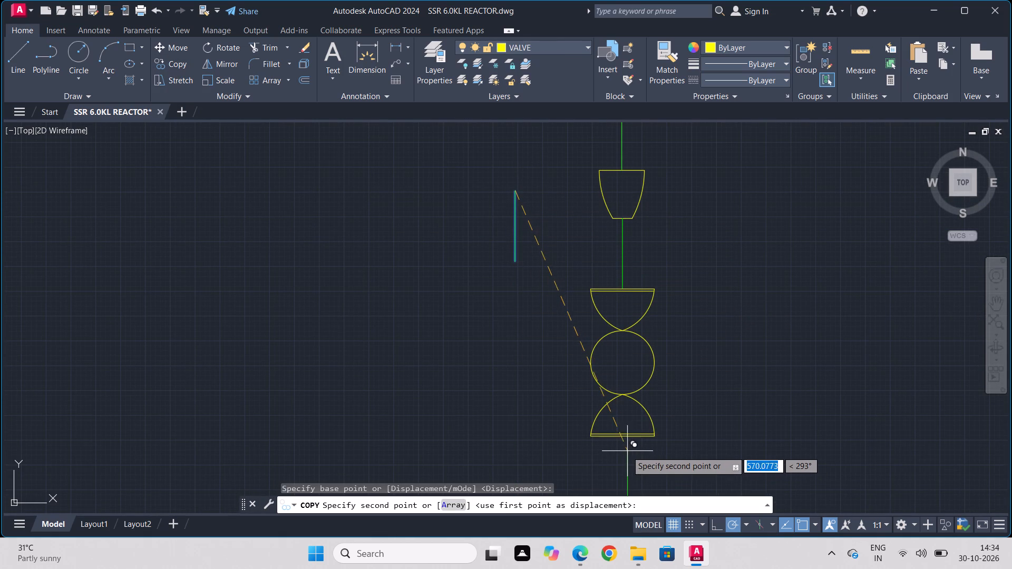
click(620, 439)
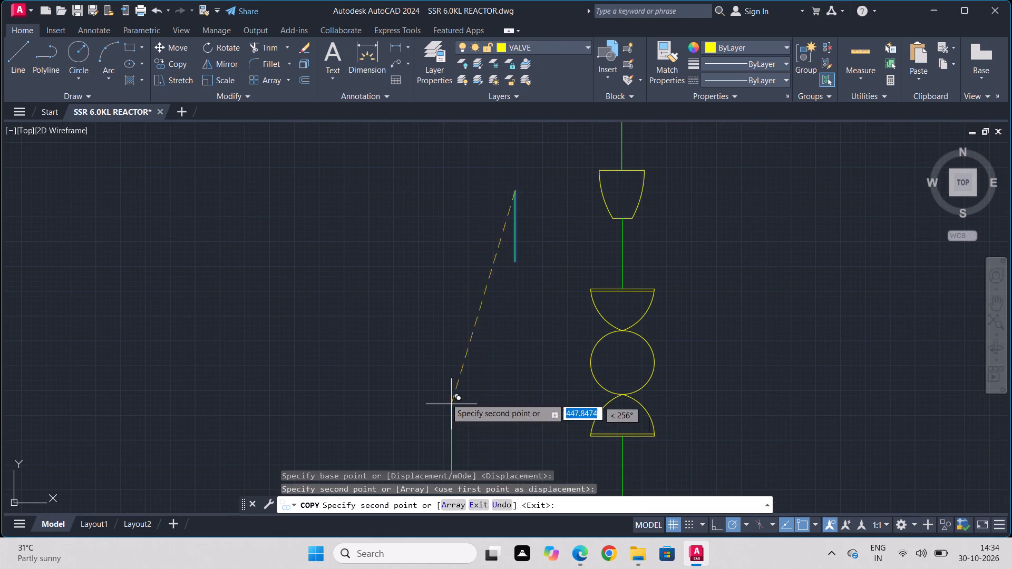
key(Escape)
Copy the outlet valve with its side handle from above the cup onto the lower end of the new process line.
scroll(474, 301, down, 2)
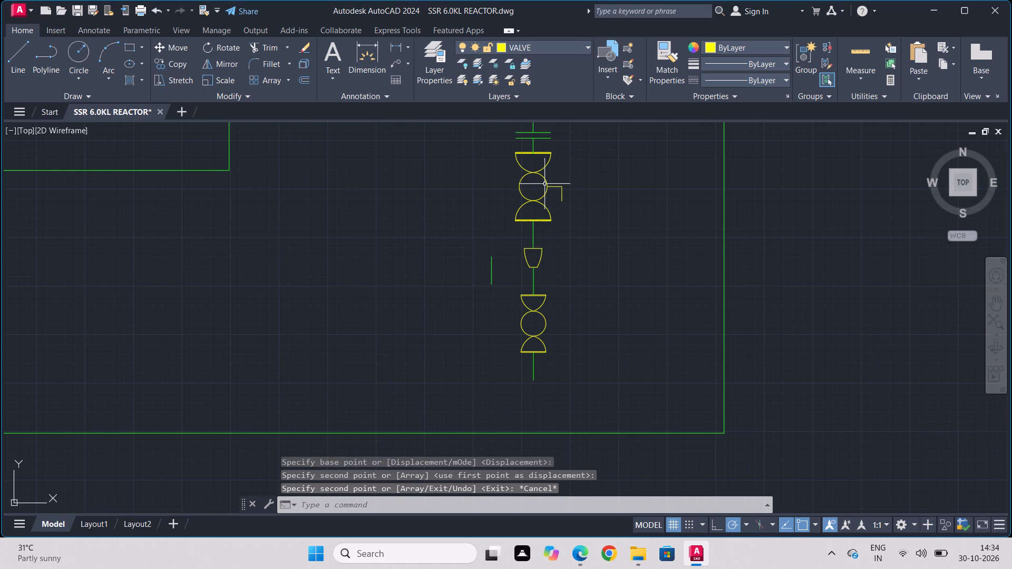
scroll(542, 145, up, 3)
click(571, 154)
middle_drag(519, 434, 528, 288)
click(537, 331)
scroll(403, 329, down, 1)
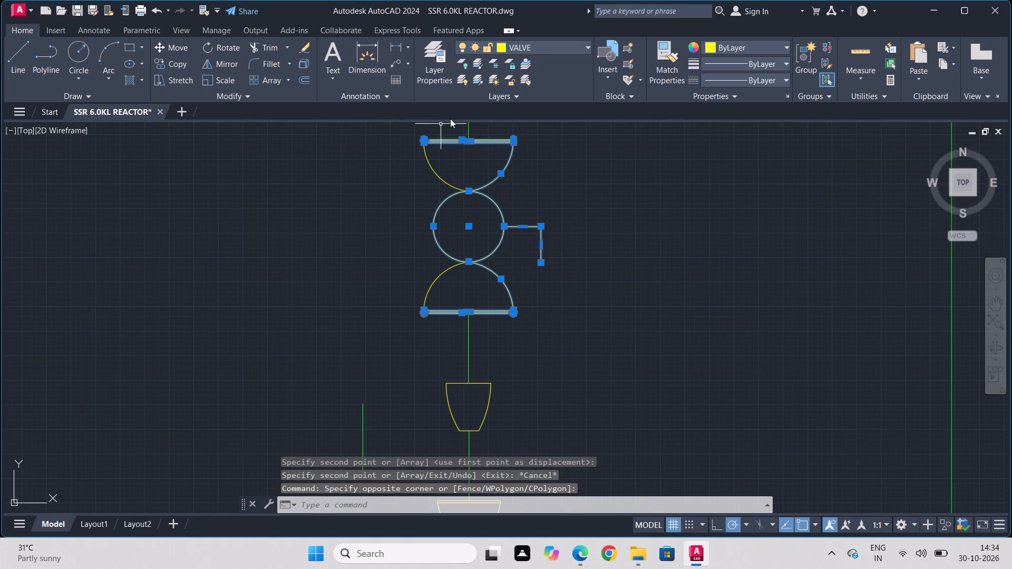
click(450, 119)
click(439, 122)
middle_drag(407, 299, 490, 353)
click(528, 175)
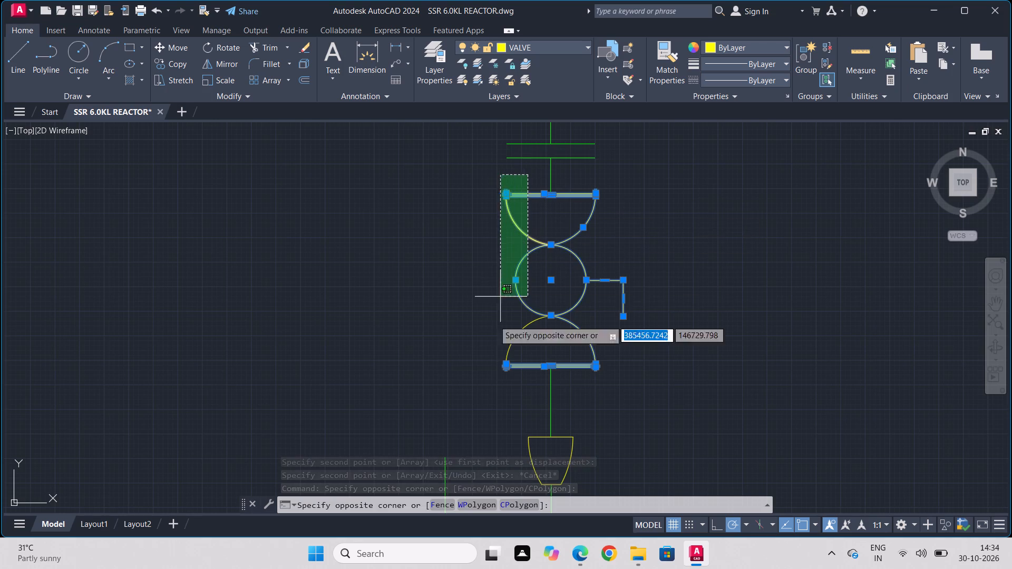
click(478, 389)
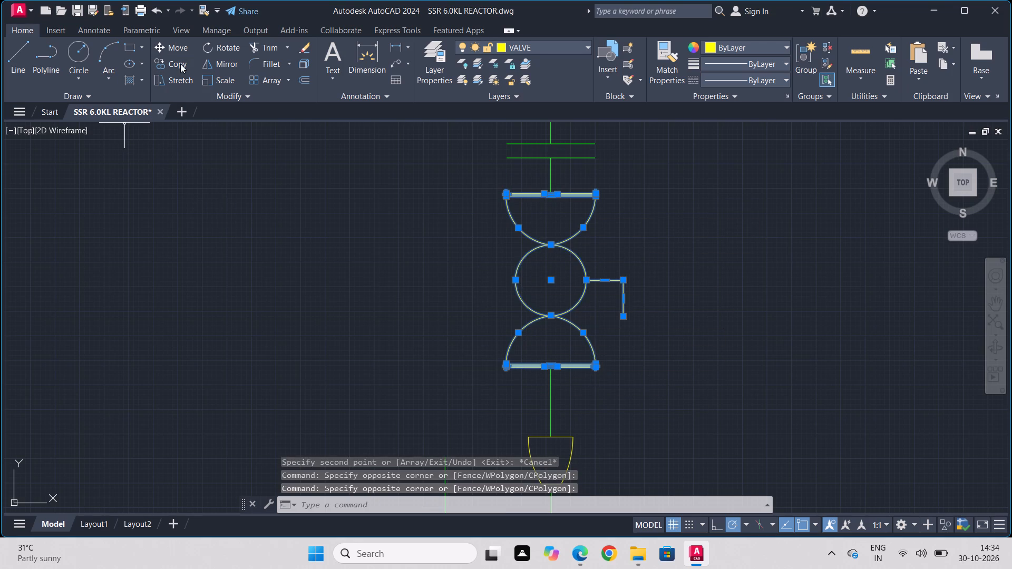
click(180, 64)
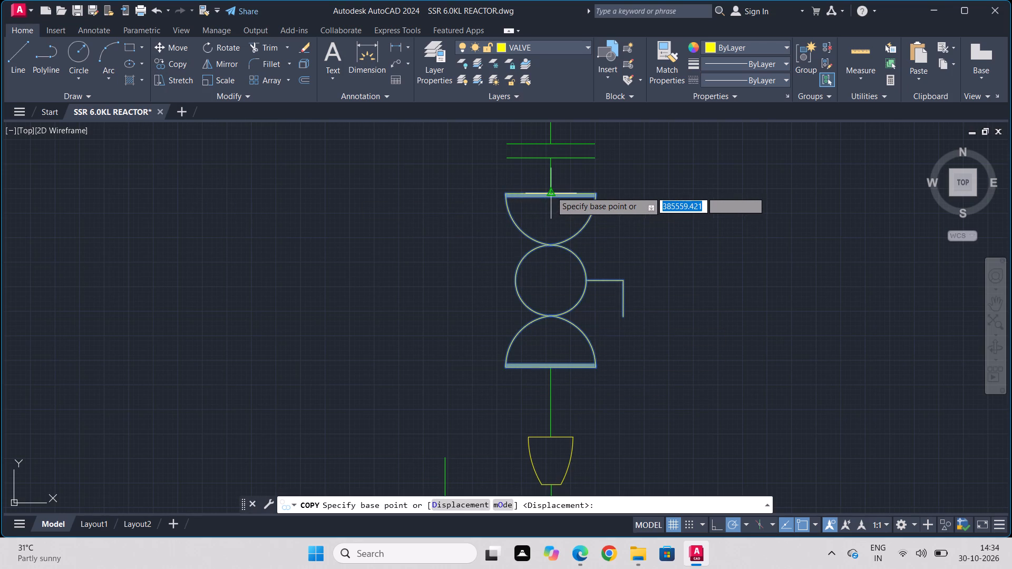
click(551, 191)
middle_drag(556, 361, 556, 166)
scroll(556, 166, down, 1)
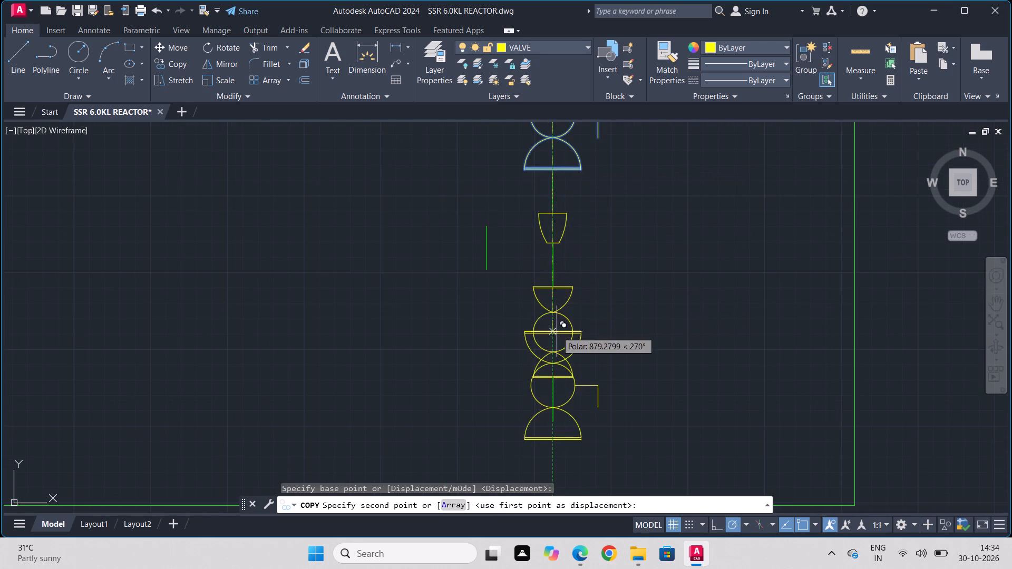
middle_drag(557, 331, 557, 195)
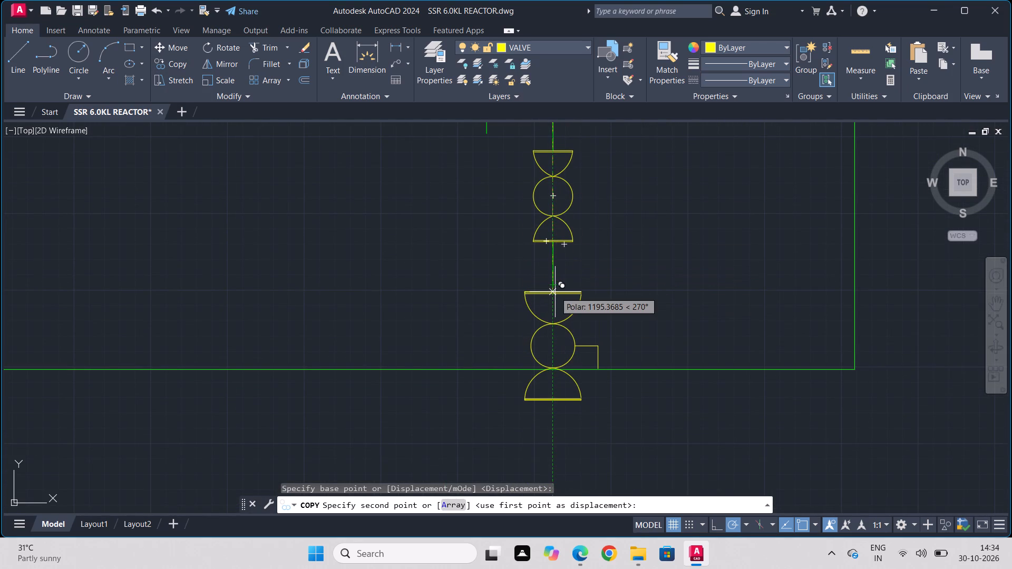
scroll(553, 281, up, 3)
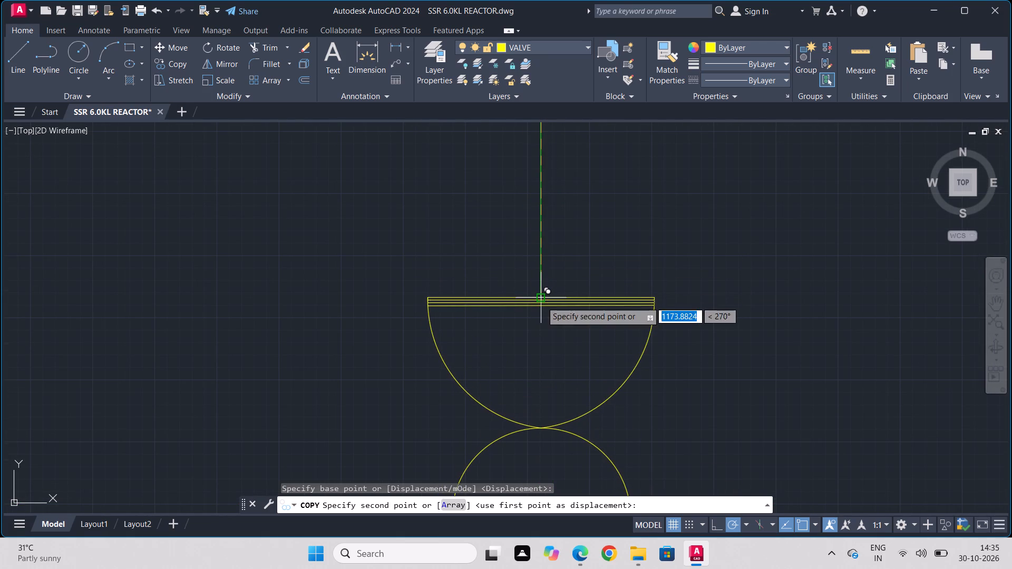
click(541, 301)
key(Escape)
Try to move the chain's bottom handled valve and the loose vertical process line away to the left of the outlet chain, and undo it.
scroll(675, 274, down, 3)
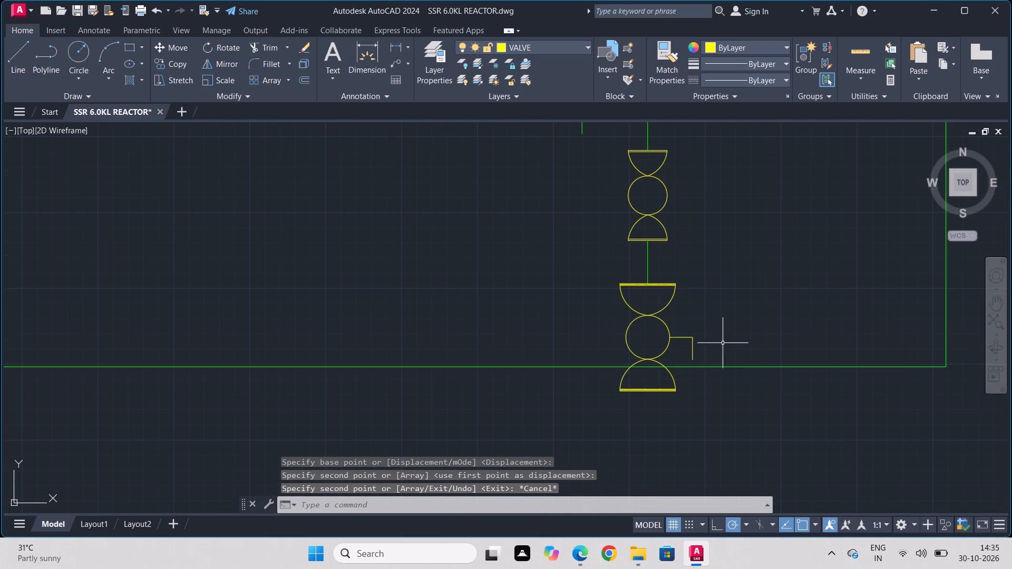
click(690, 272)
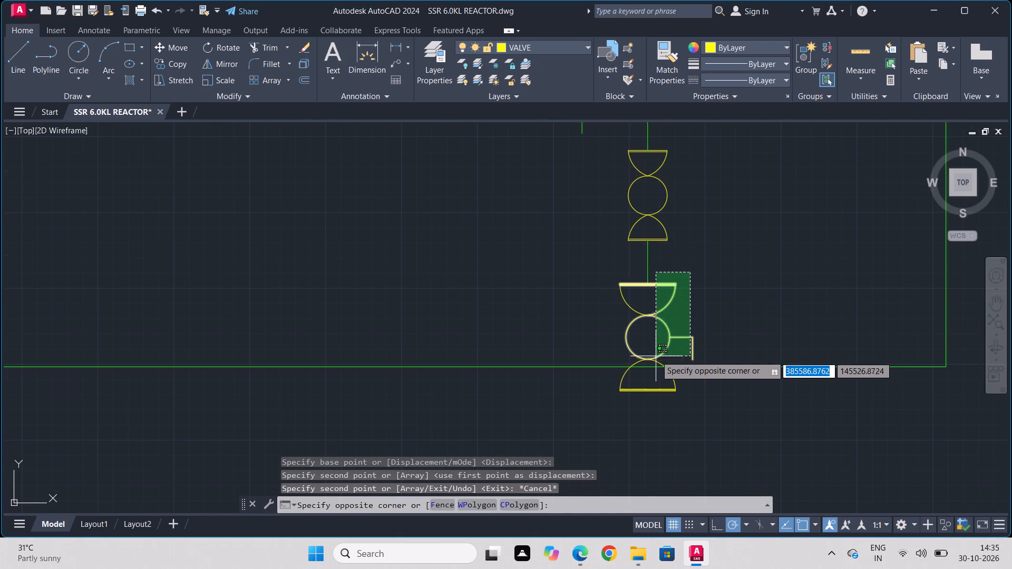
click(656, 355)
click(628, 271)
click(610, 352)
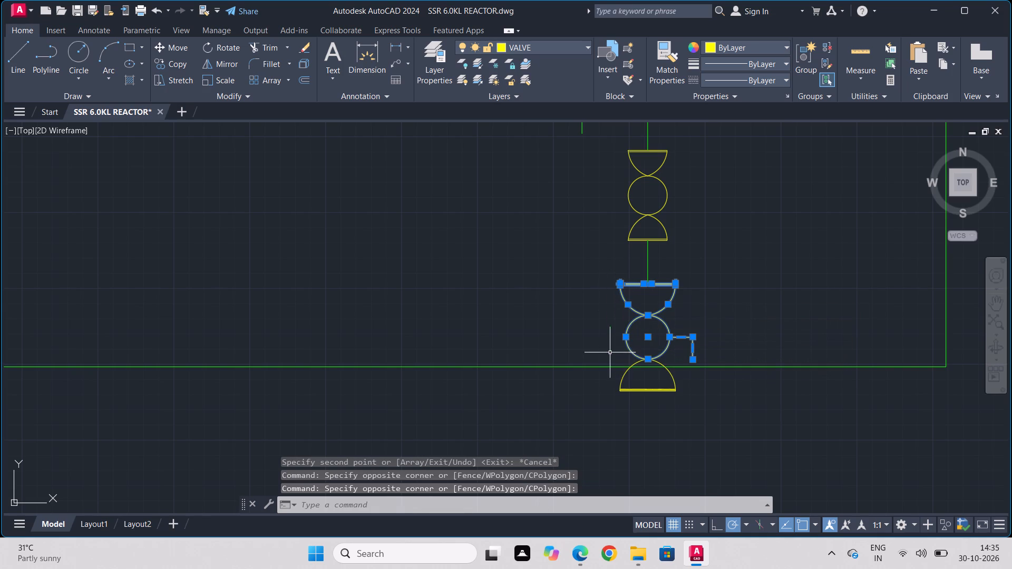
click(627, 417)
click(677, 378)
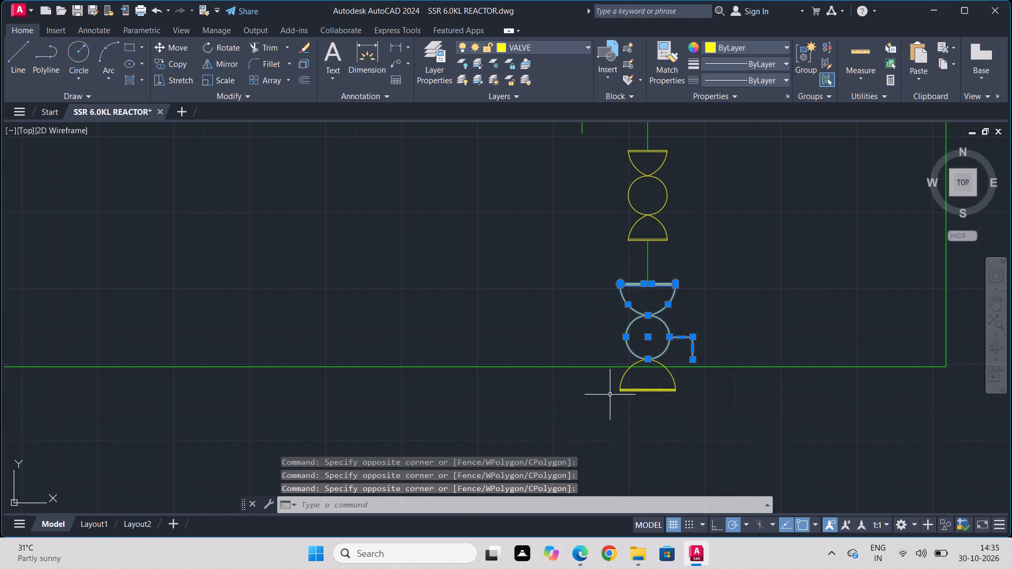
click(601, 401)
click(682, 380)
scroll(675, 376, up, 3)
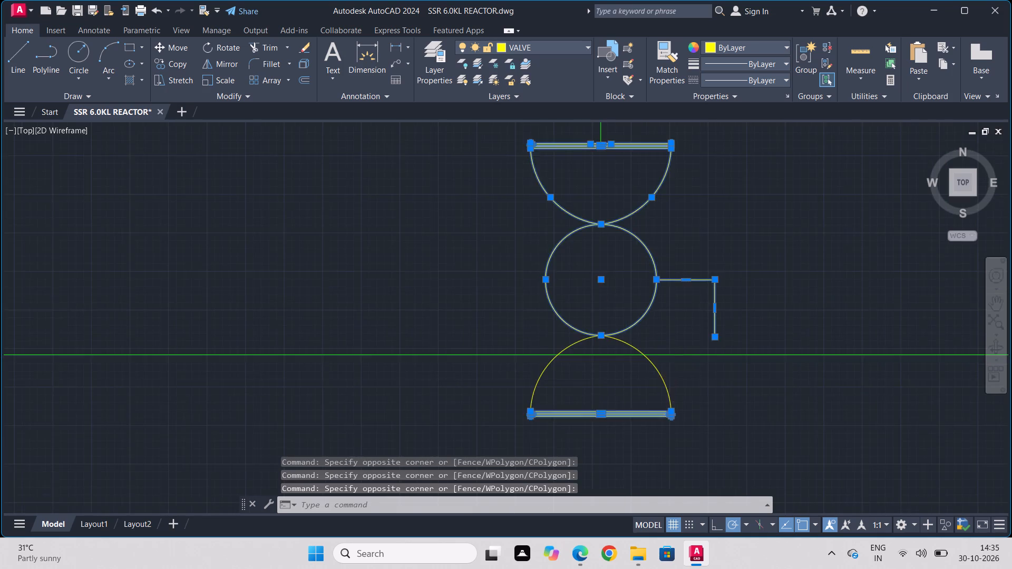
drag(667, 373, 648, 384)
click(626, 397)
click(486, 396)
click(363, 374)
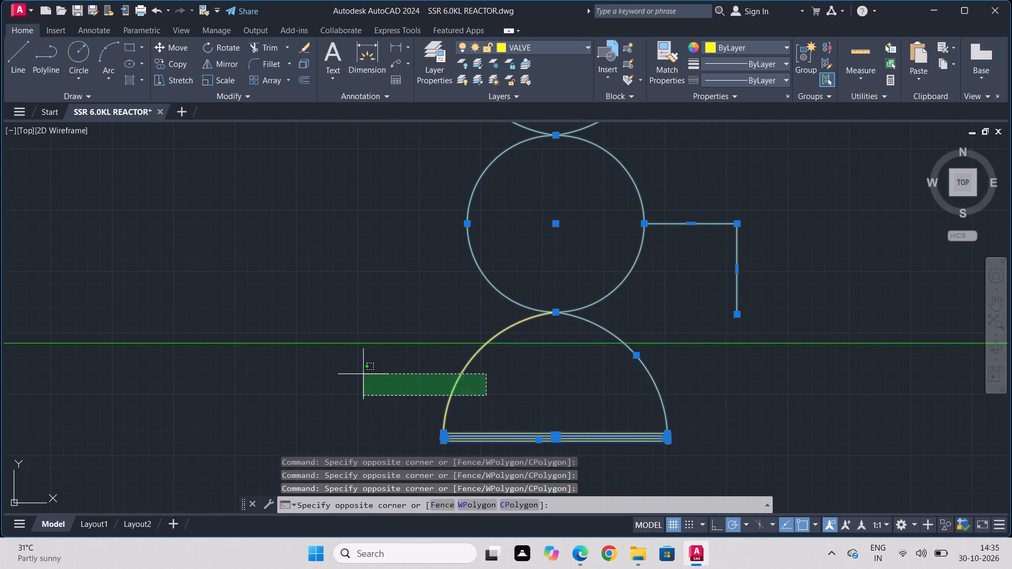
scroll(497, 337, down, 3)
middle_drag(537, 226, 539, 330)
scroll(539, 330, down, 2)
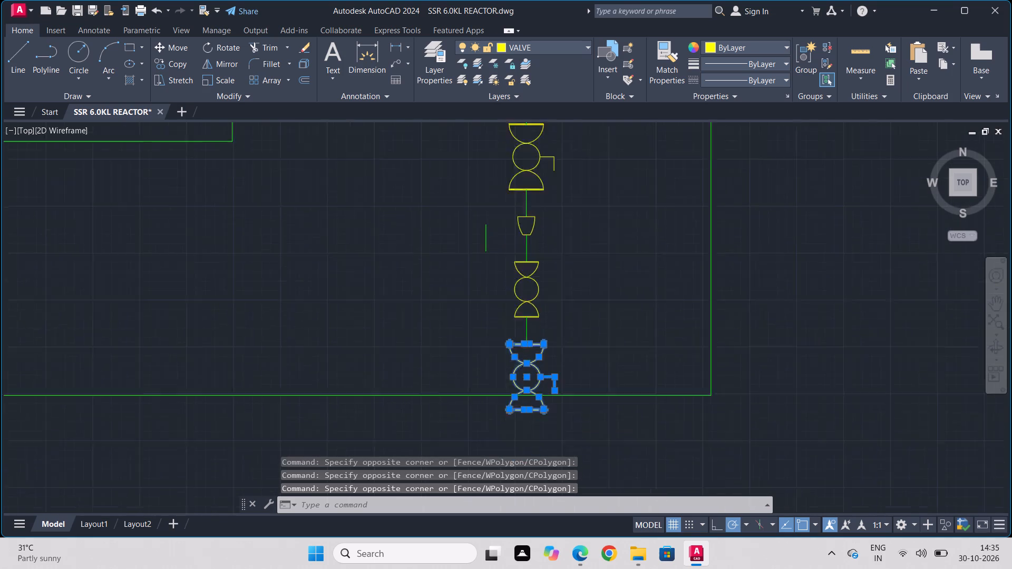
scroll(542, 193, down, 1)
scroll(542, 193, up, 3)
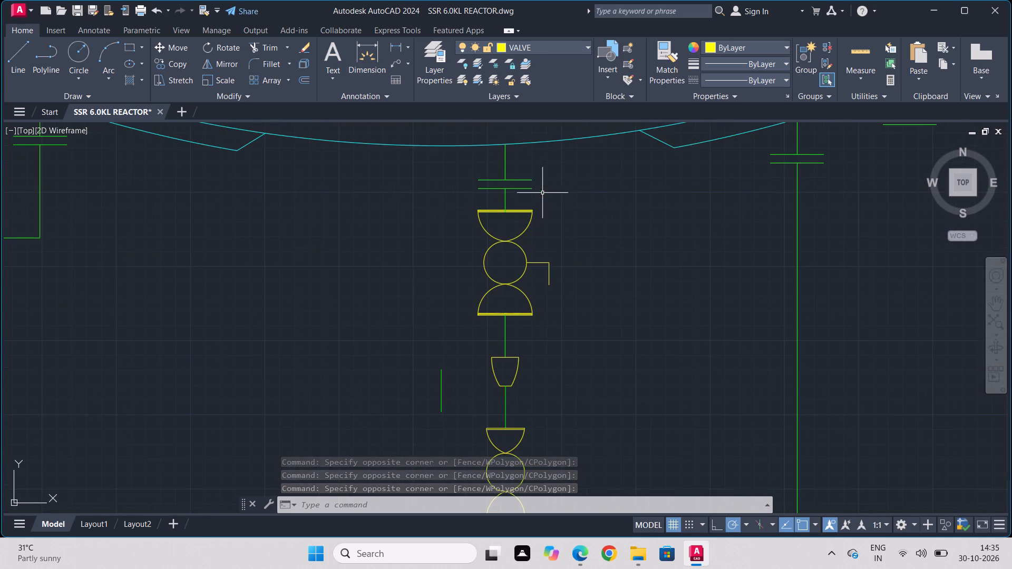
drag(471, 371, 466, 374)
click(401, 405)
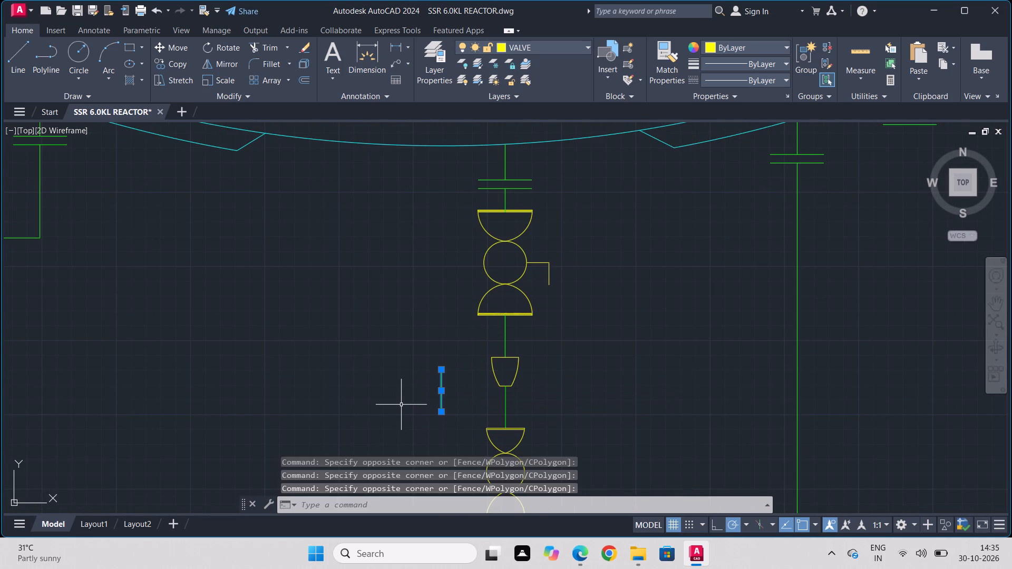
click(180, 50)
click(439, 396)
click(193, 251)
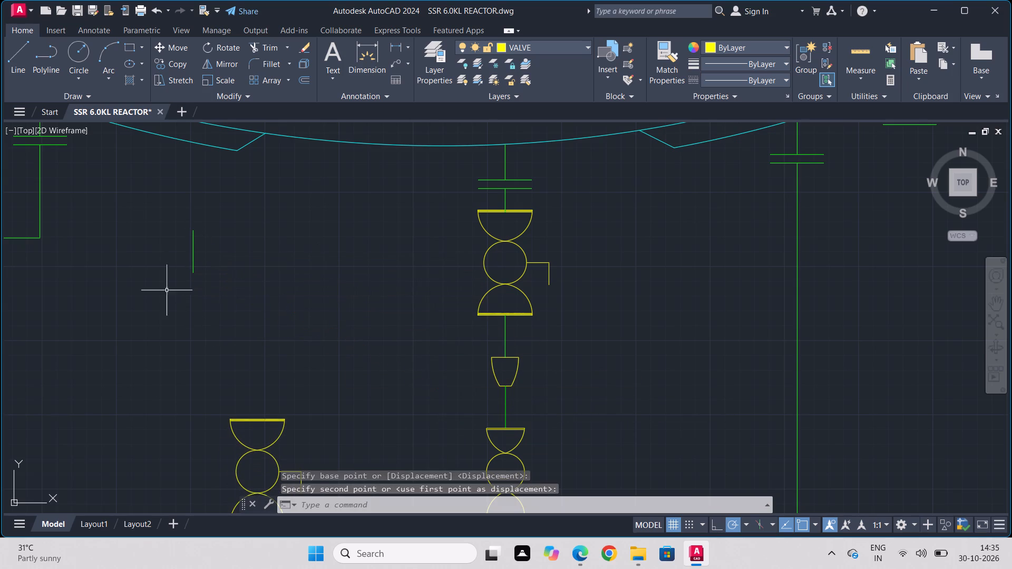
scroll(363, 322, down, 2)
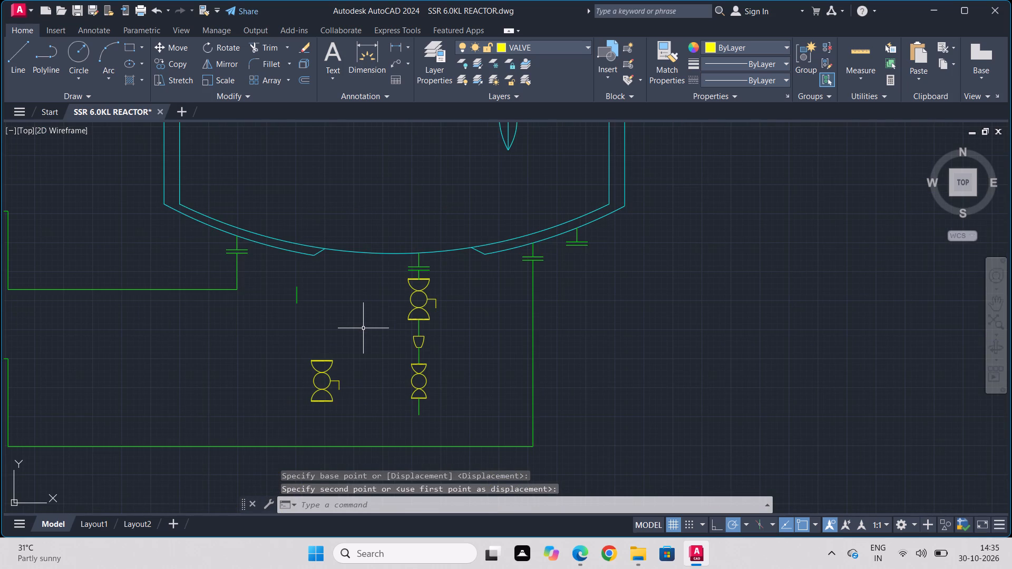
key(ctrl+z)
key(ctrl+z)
Move only the loose vertical process line away from the outlet chain to just below the corner of the left nozzle's pipe.
scroll(473, 395, down, 1)
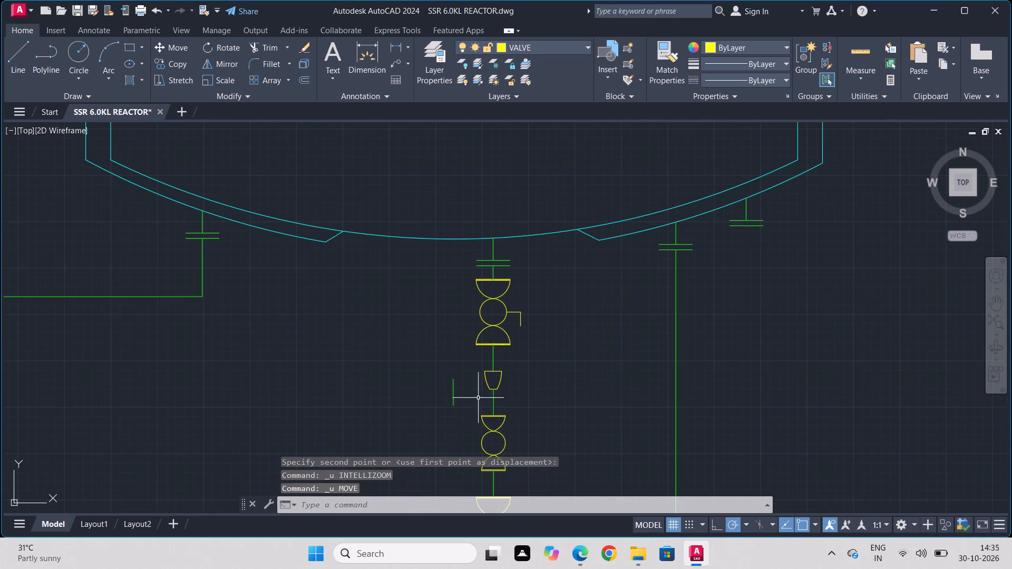
middle_drag(512, 415, 537, 329)
click(500, 300)
click(437, 325)
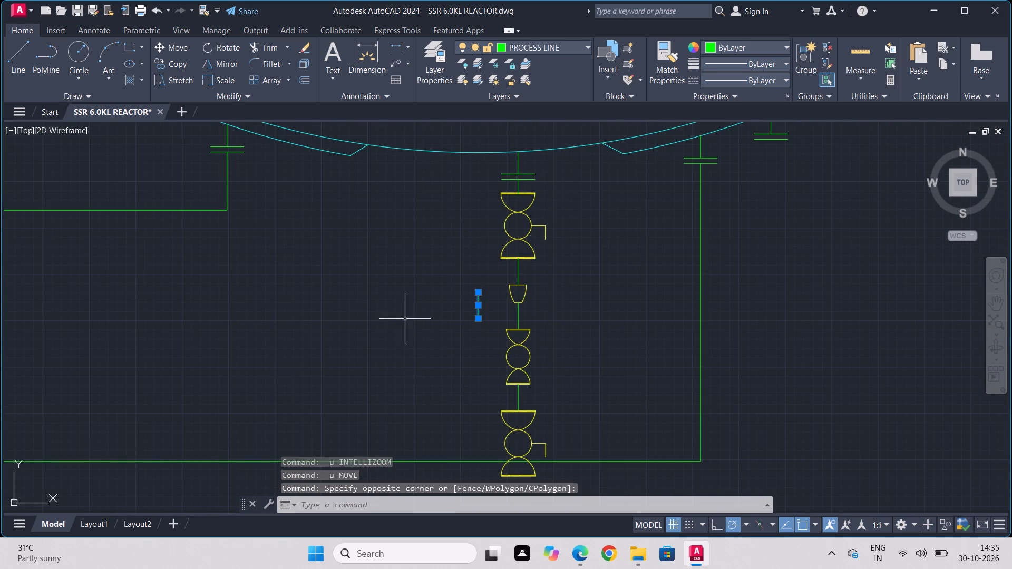
click(178, 51)
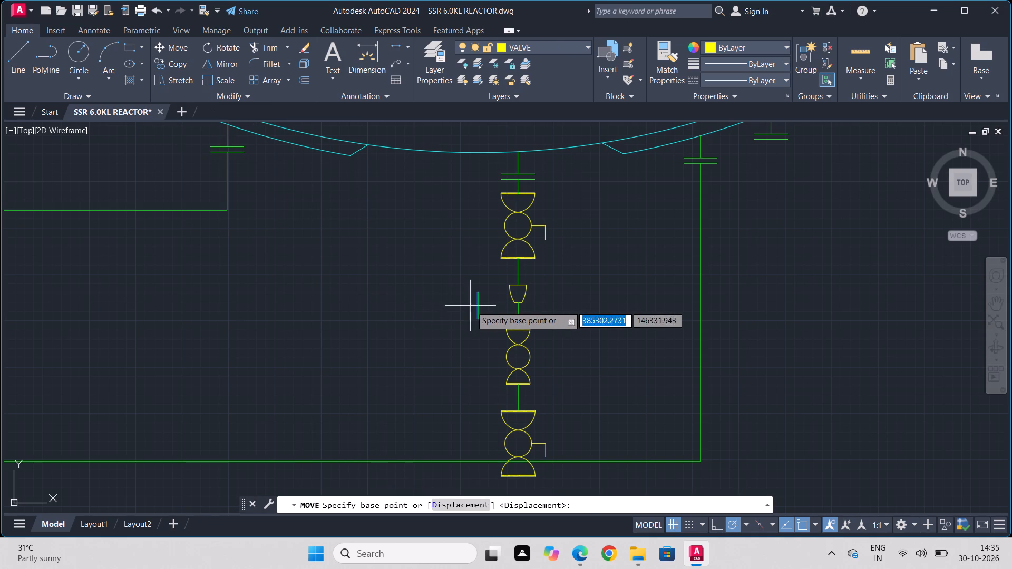
click(476, 306)
click(231, 230)
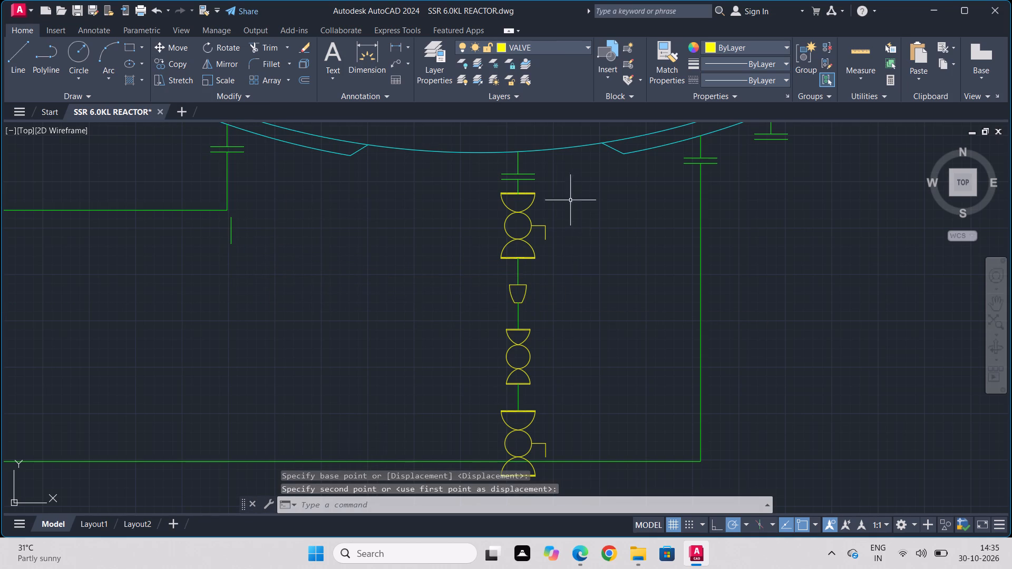
Scale the whole outlet chain below the bottom flange down by a factor of about 0.7, from the centre of the flange's lower plate.
scroll(549, 185, up, 1)
click(546, 186)
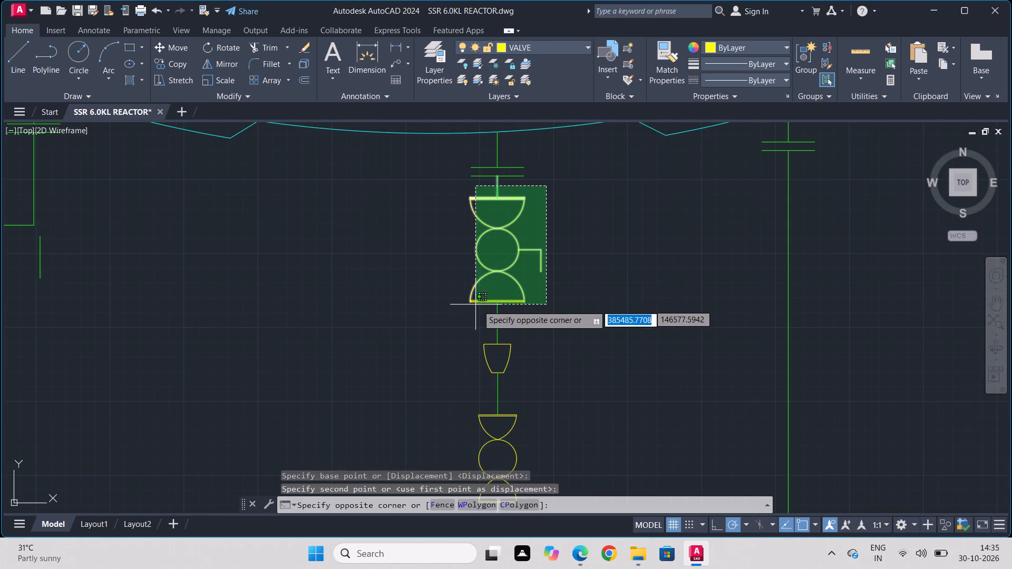
scroll(434, 363, down, 1)
middle_drag(434, 363, 446, 261)
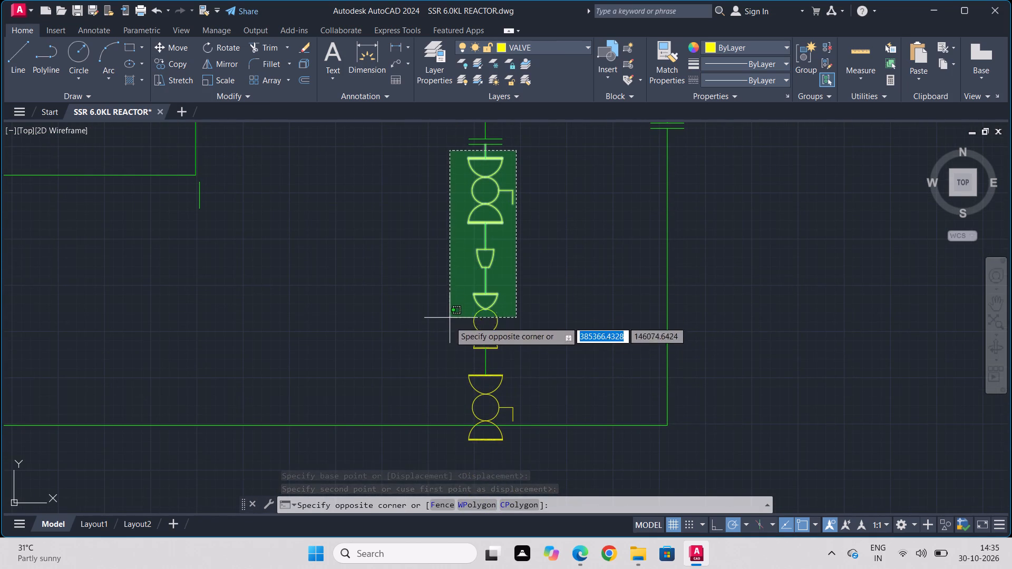
click(446, 419)
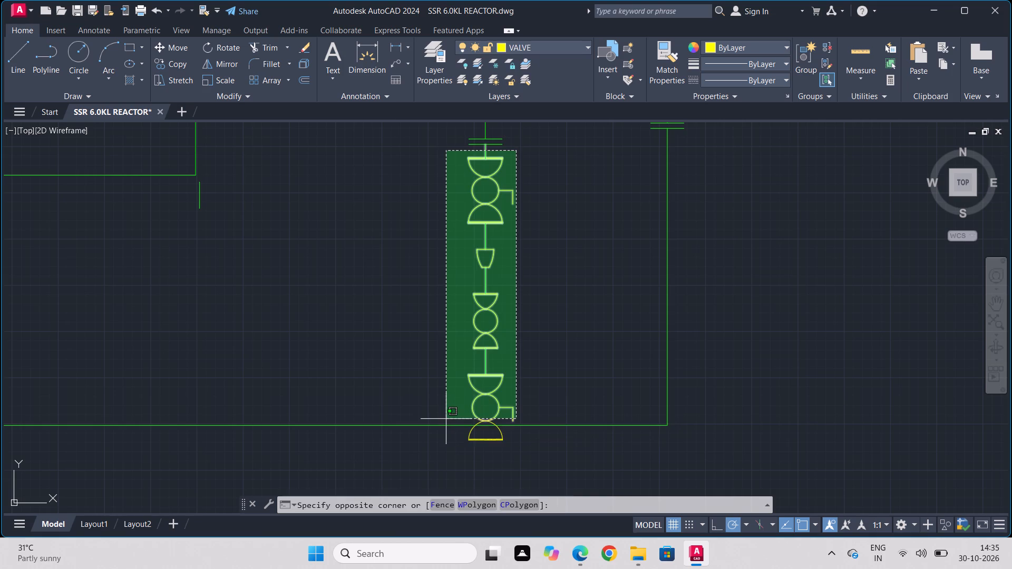
scroll(485, 442, up, 5)
click(667, 335)
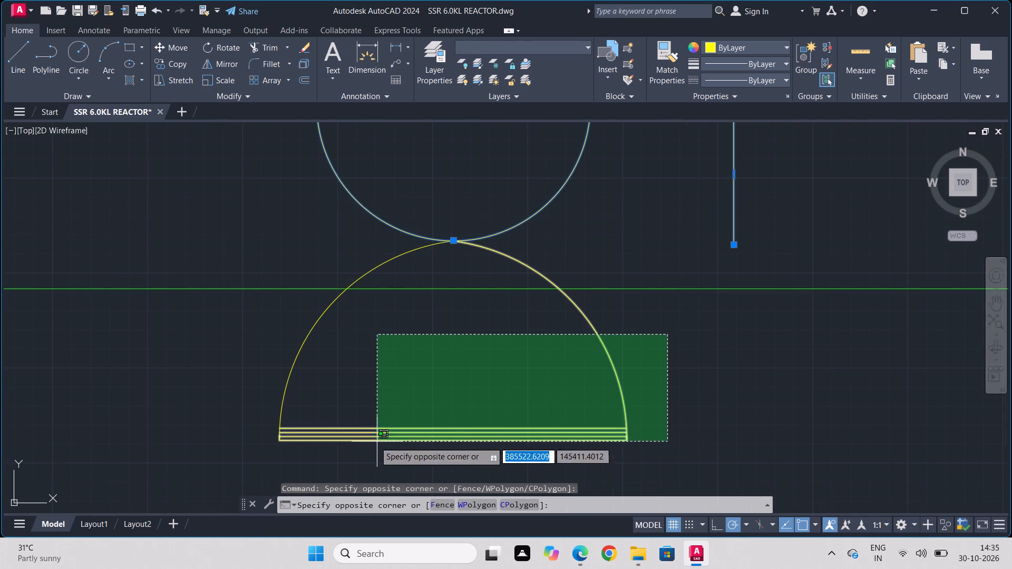
click(245, 448)
scroll(369, 300, down, 2)
scroll(461, 226, down, 2)
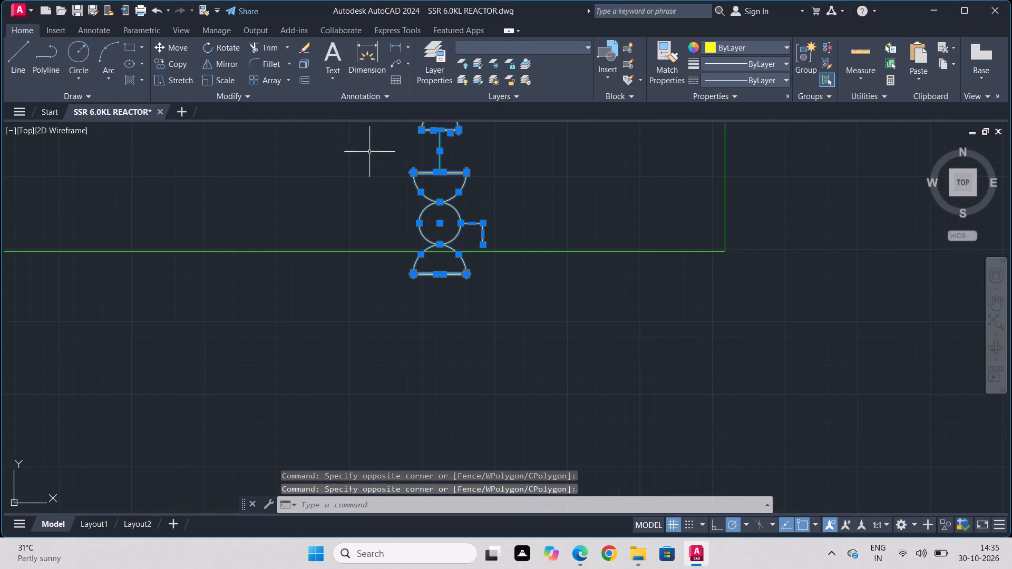
click(215, 80)
middle_drag(547, 190, 596, 395)
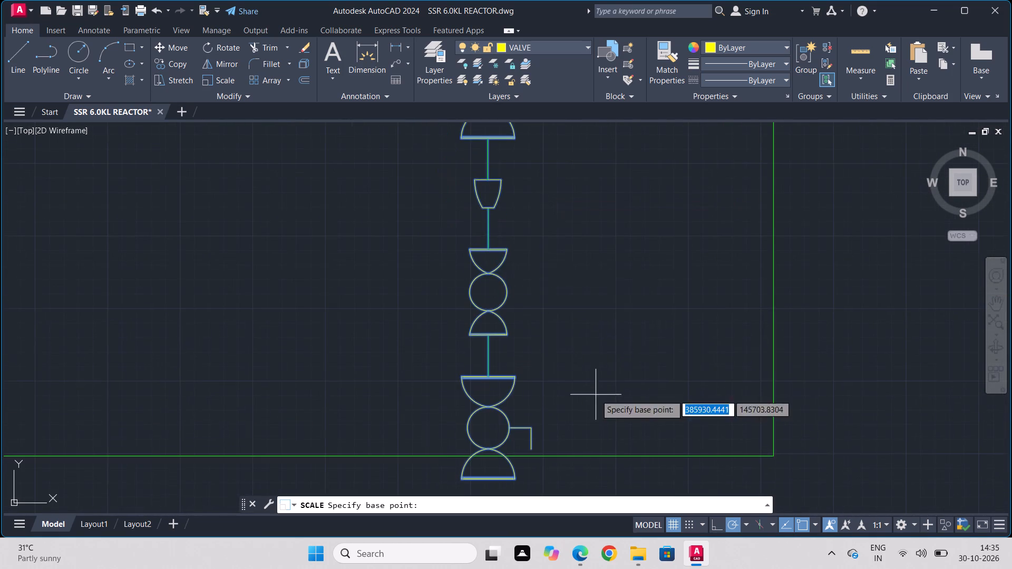
scroll(525, 222, down, 1)
middle_drag(520, 191, 524, 316)
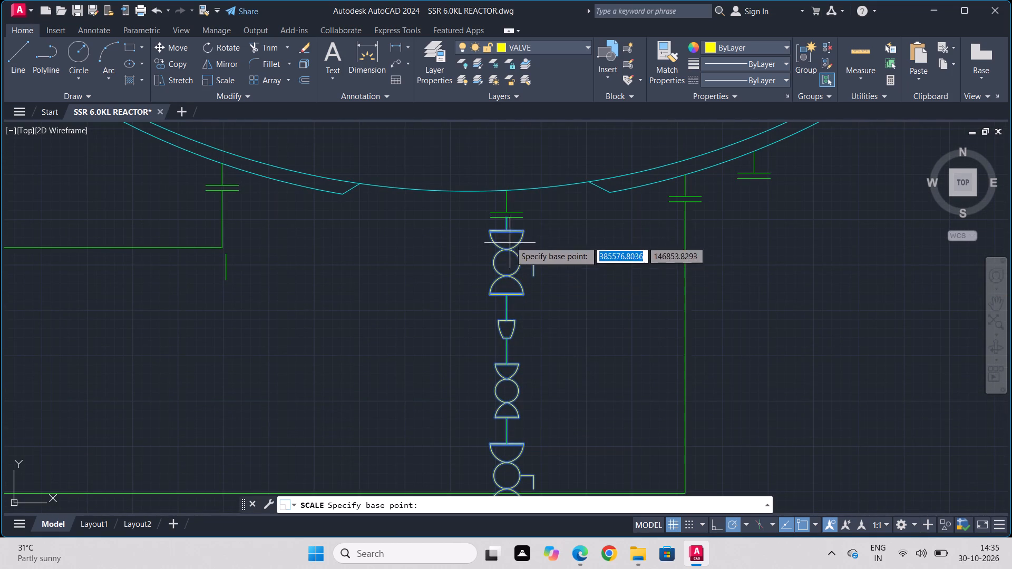
click(509, 218)
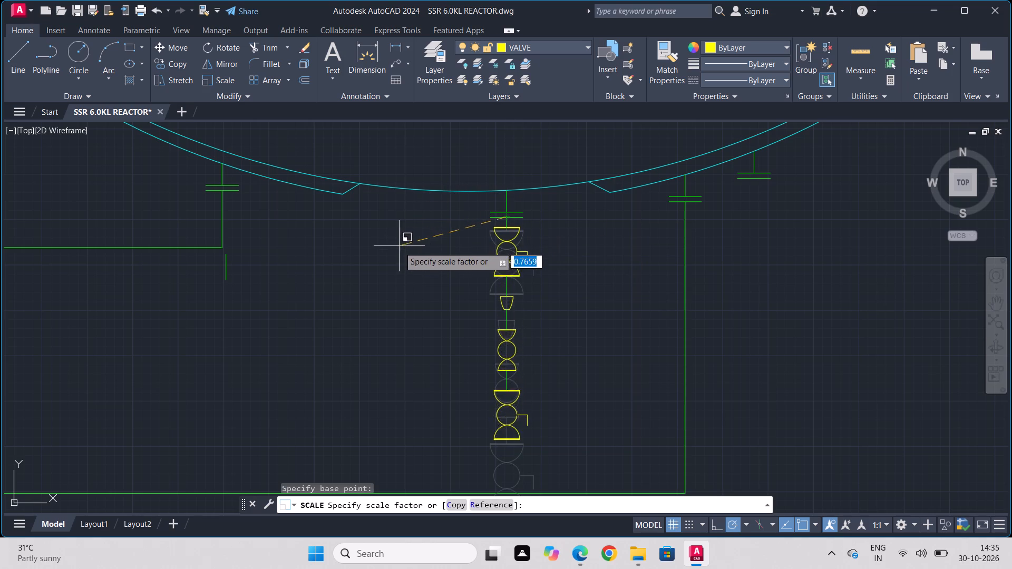
scroll(410, 238, down, 1)
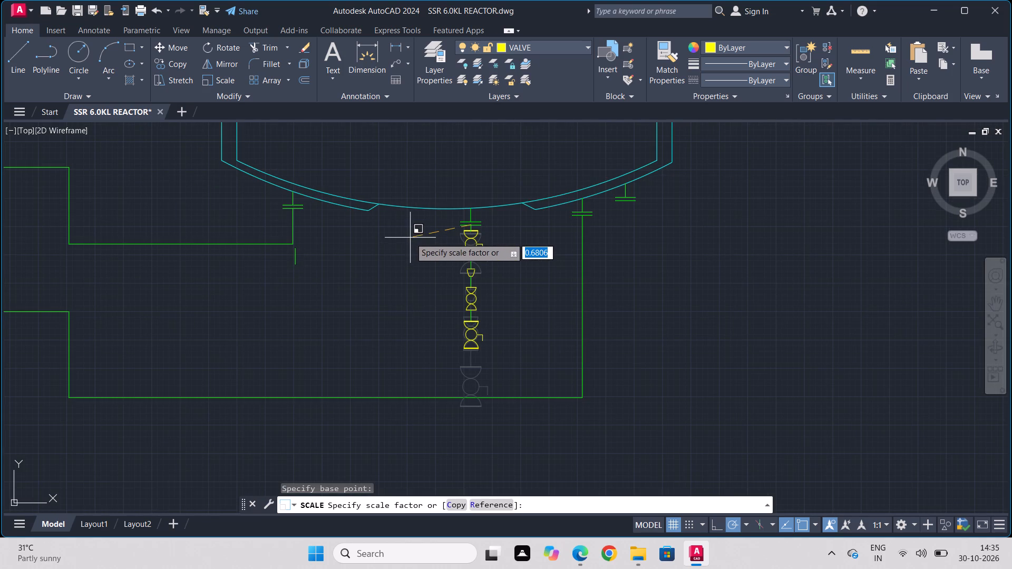
click(405, 238)
Copy the loose vertical process line by its top end onto the bottom edge midpoint of the chain's lowest handled valve.
scroll(330, 251, up, 2)
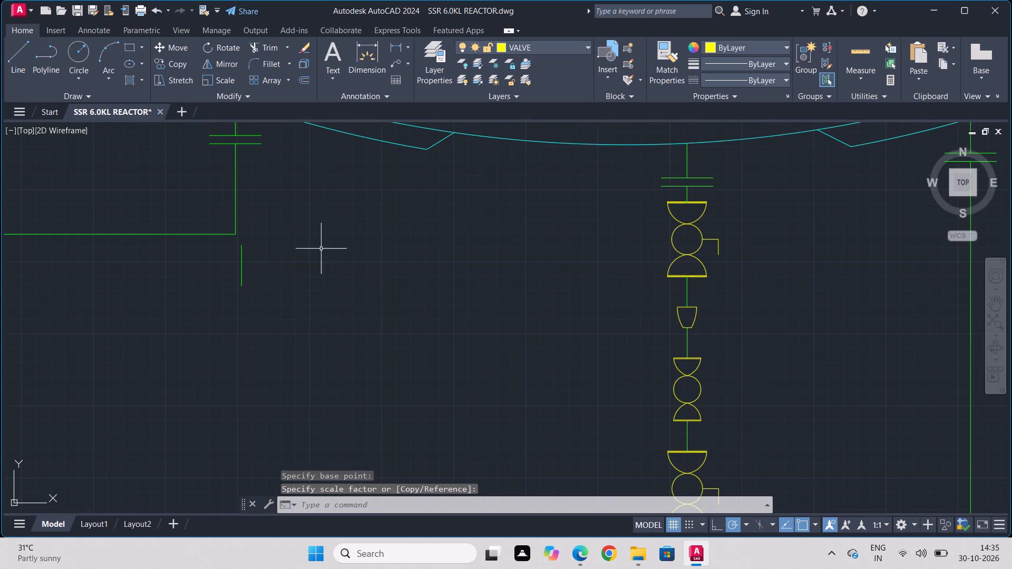
click(265, 272)
click(160, 292)
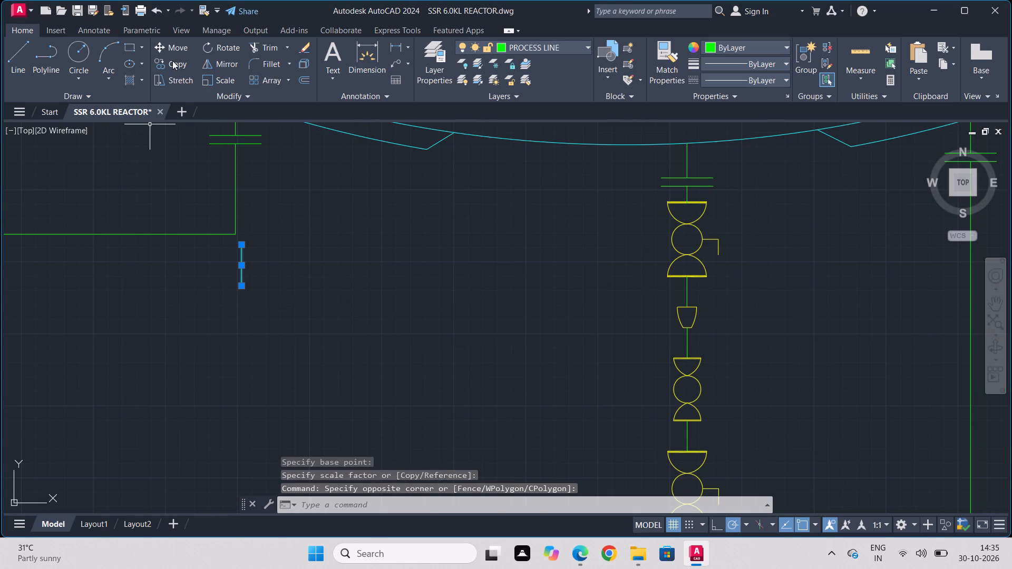
click(172, 61)
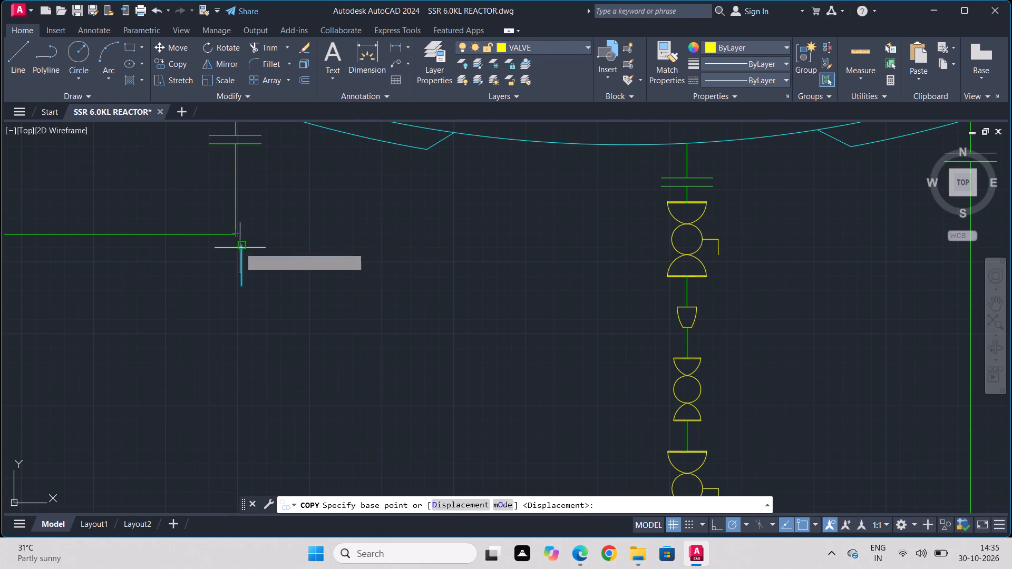
click(241, 248)
middle_drag(717, 431, 689, 266)
scroll(662, 382, up, 1)
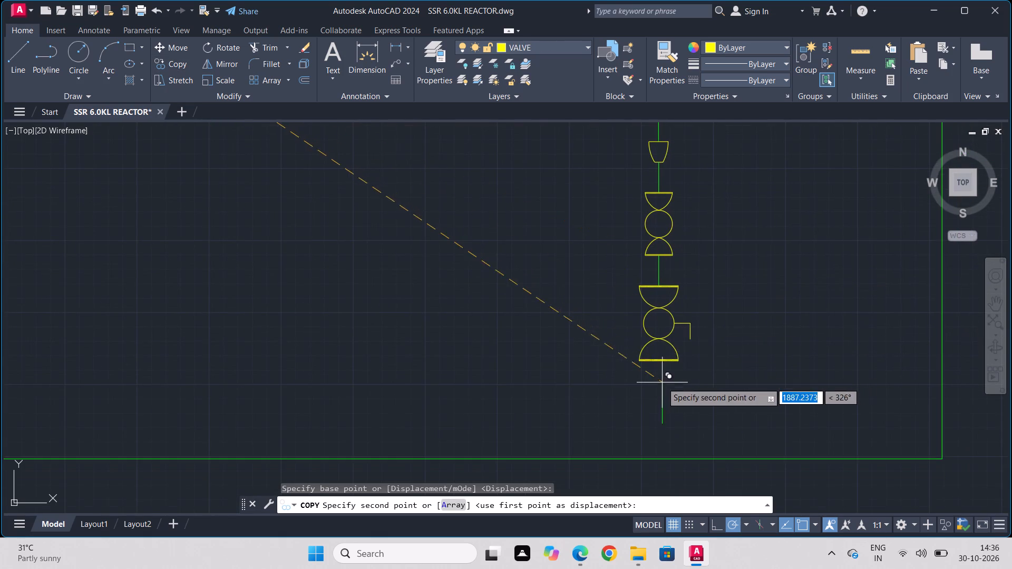
scroll(661, 352, up, 1)
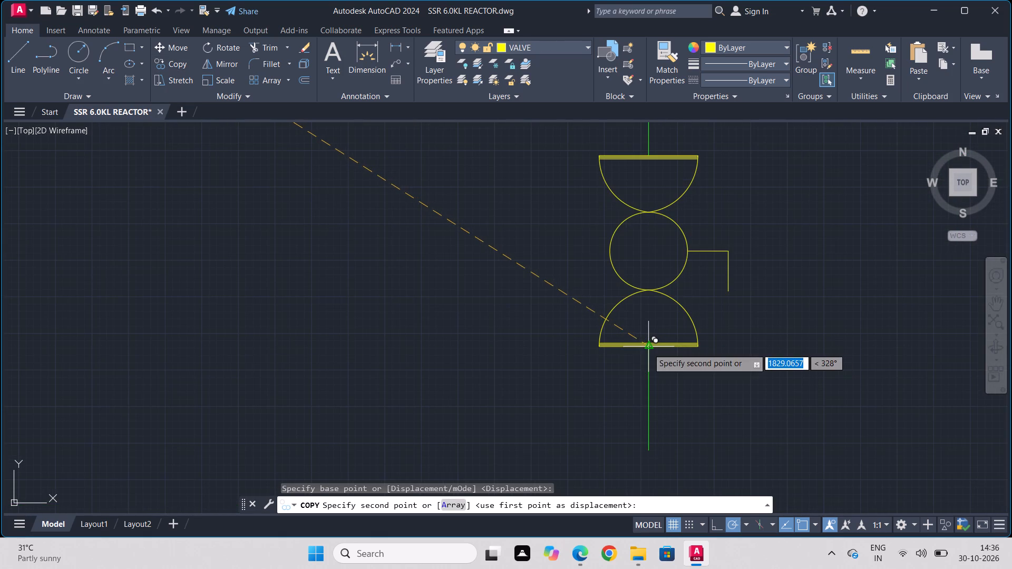
click(648, 348)
key(Escape)
Examine the reactor's top nozzles and valves, the neighbouring receiver vessel, the condenser lines and the left feed headers.
scroll(349, 351, down, 3)
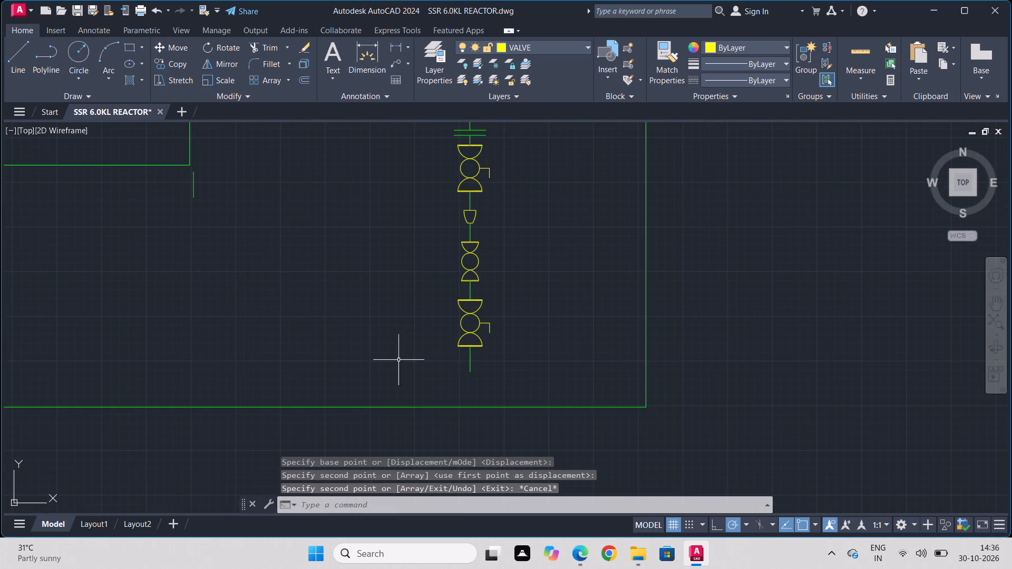
scroll(307, 341, down, 3)
scroll(307, 341, up, 1)
scroll(220, 320, down, 2)
middle_drag(250, 260, 479, 443)
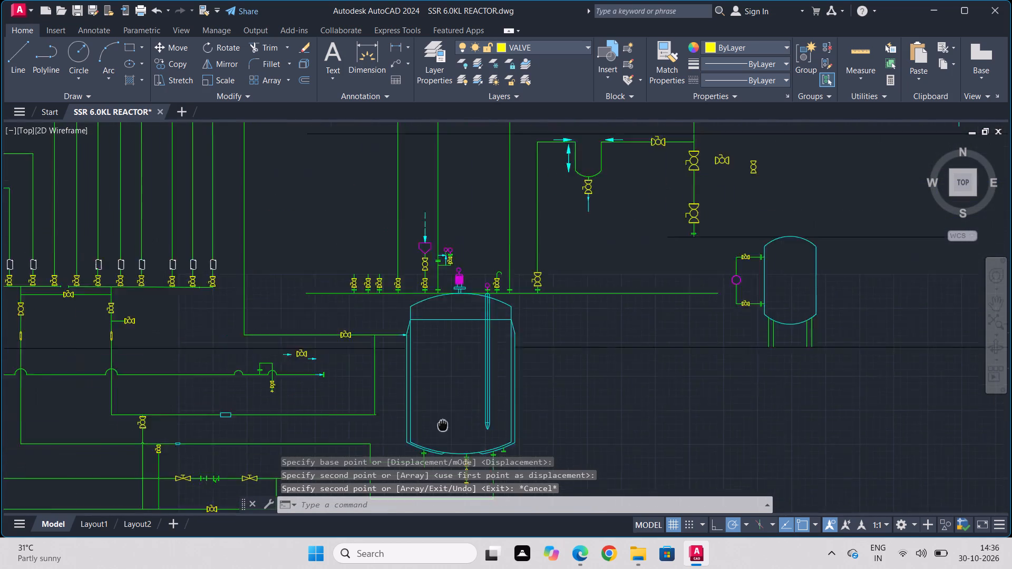
middle_drag(479, 443, 490, 499)
scroll(492, 484, down, 1)
scroll(427, 331, up, 3)
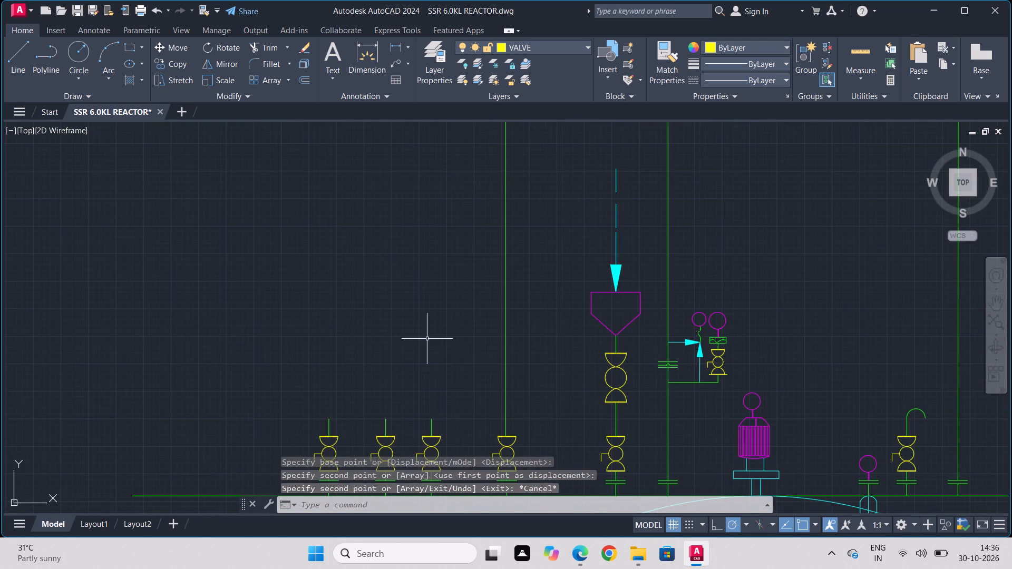
middle_drag(620, 406, 599, 281)
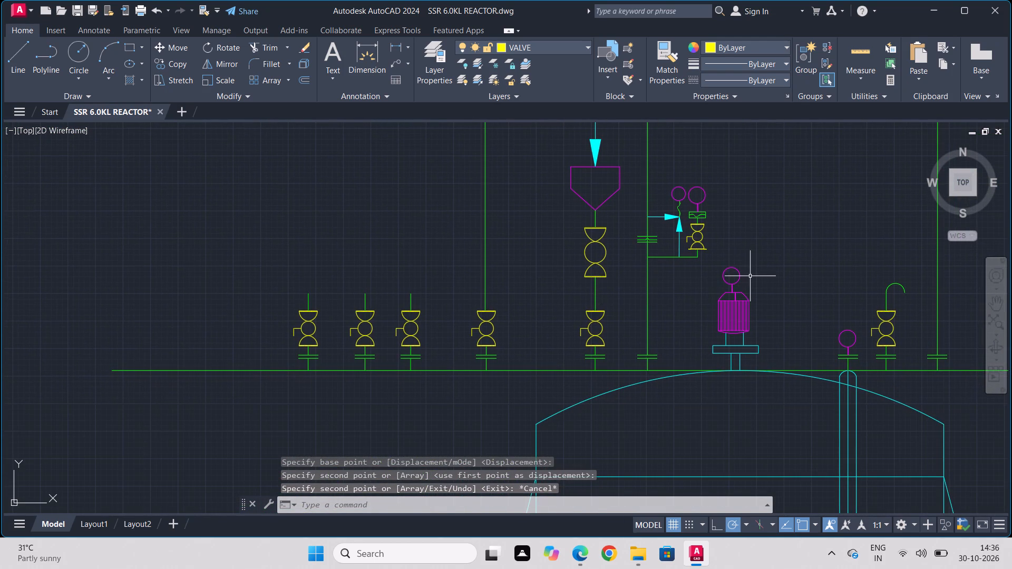
middle_drag(756, 276, 395, 292)
scroll(319, 305, down, 2)
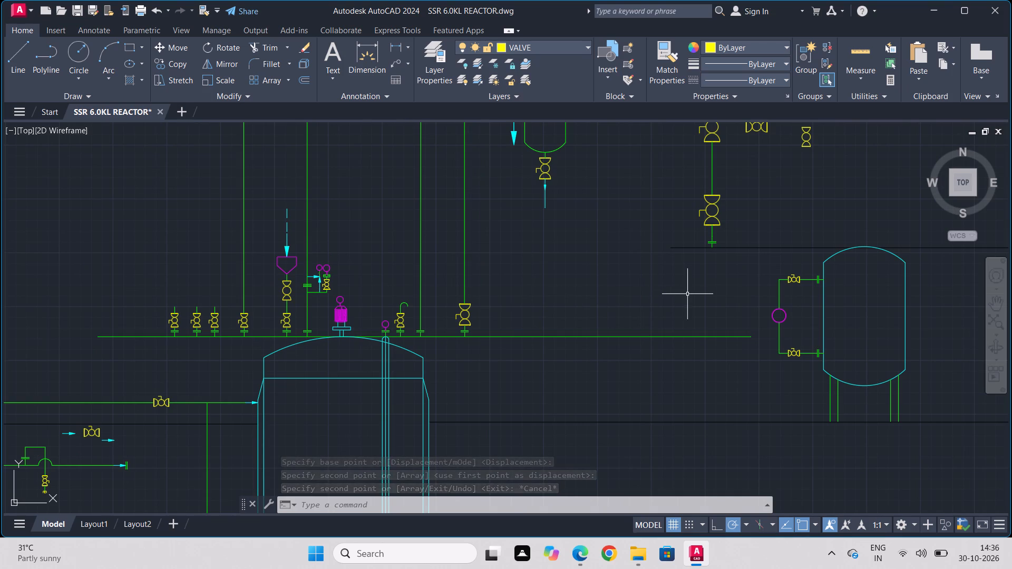
middle_drag(543, 316, 738, 508)
scroll(738, 509, down, 3)
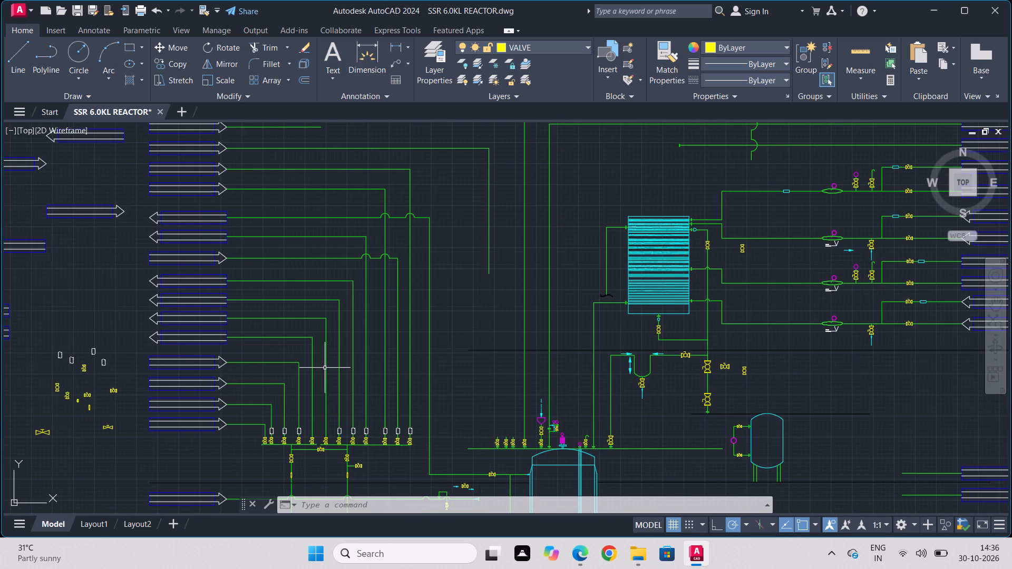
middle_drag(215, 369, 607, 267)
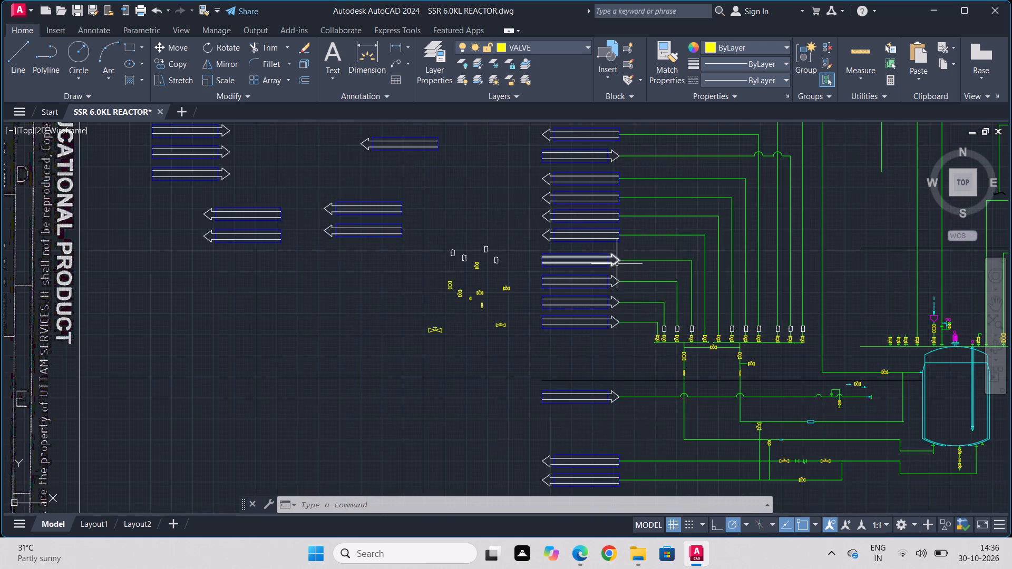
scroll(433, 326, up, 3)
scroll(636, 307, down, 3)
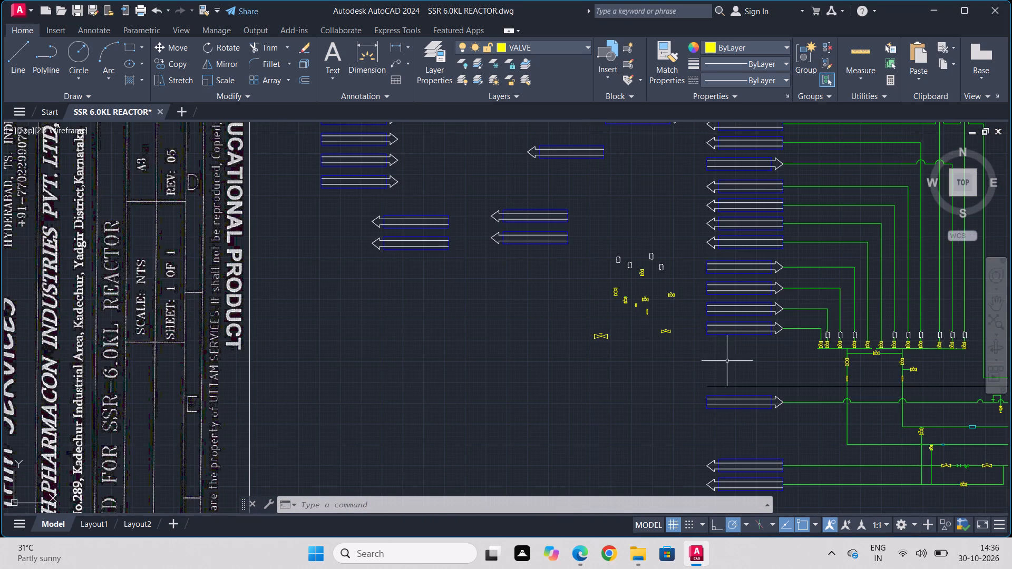
Draw a rectangle with its upper-right corner on the lower end of the process line ending the bottom outlet chain.
scroll(660, 387, down, 1)
middle_drag(646, 389, 260, 361)
scroll(507, 409, up, 3)
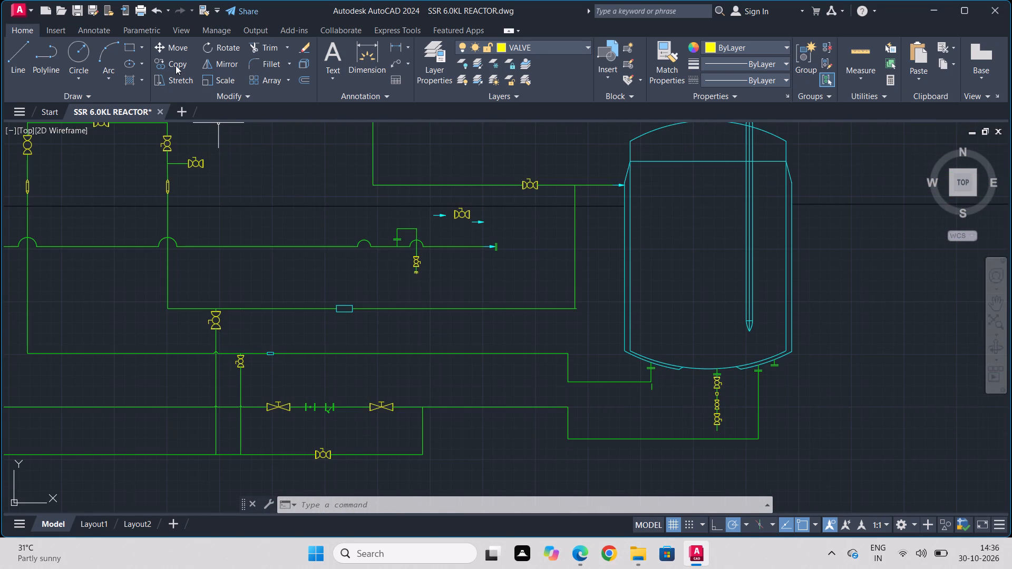
click(130, 41)
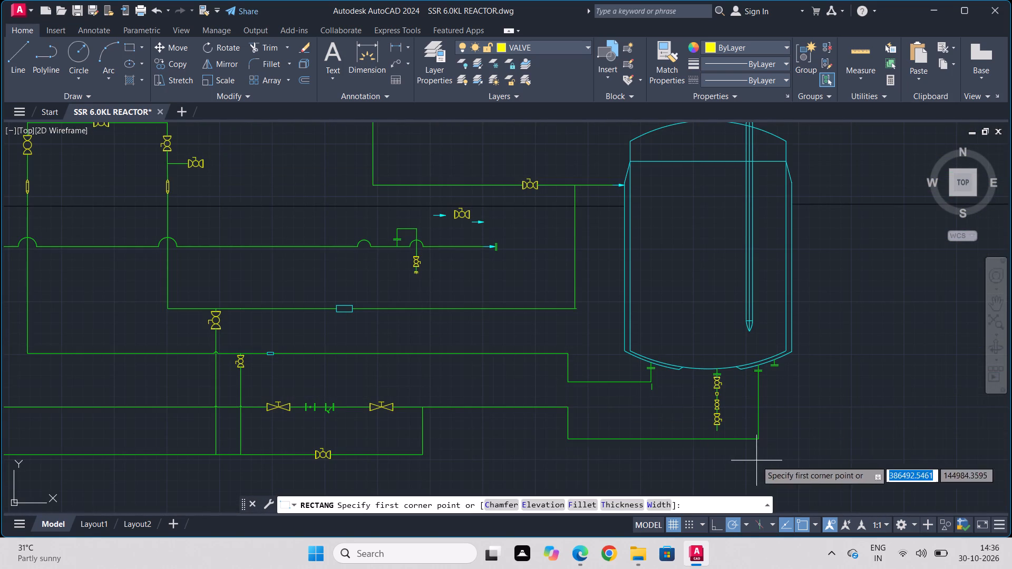
scroll(699, 437, up, 2)
middle_drag(736, 426, 465, 297)
scroll(472, 297, up, 1)
scroll(473, 297, down, 2)
scroll(473, 297, up, 5)
scroll(504, 250, up, 2)
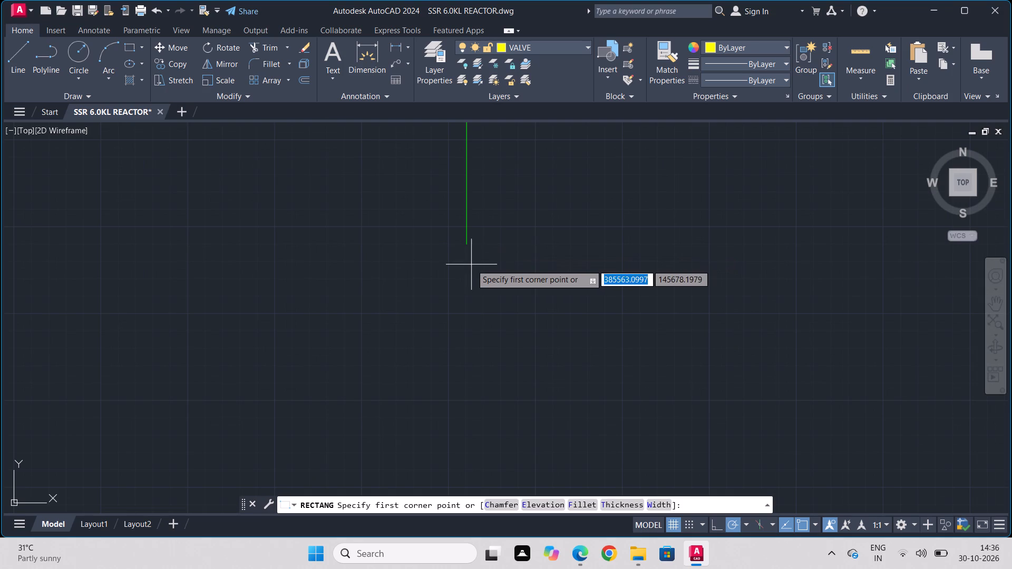
click(466, 248)
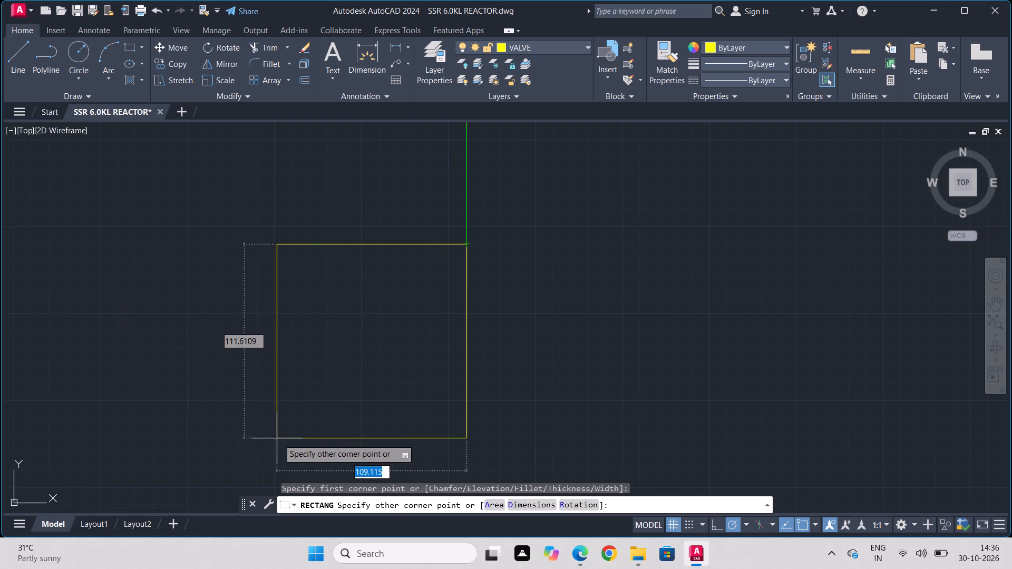
click(233, 420)
Move the rectangle by its top edge midpoint onto the lower end of the outlet chain's process line.
click(558, 301)
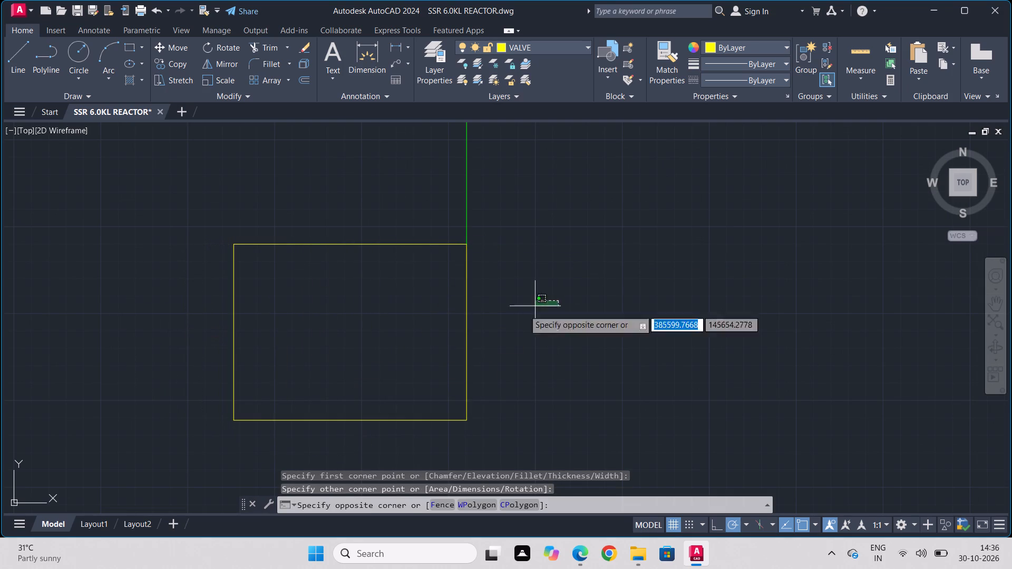
click(334, 376)
click(171, 35)
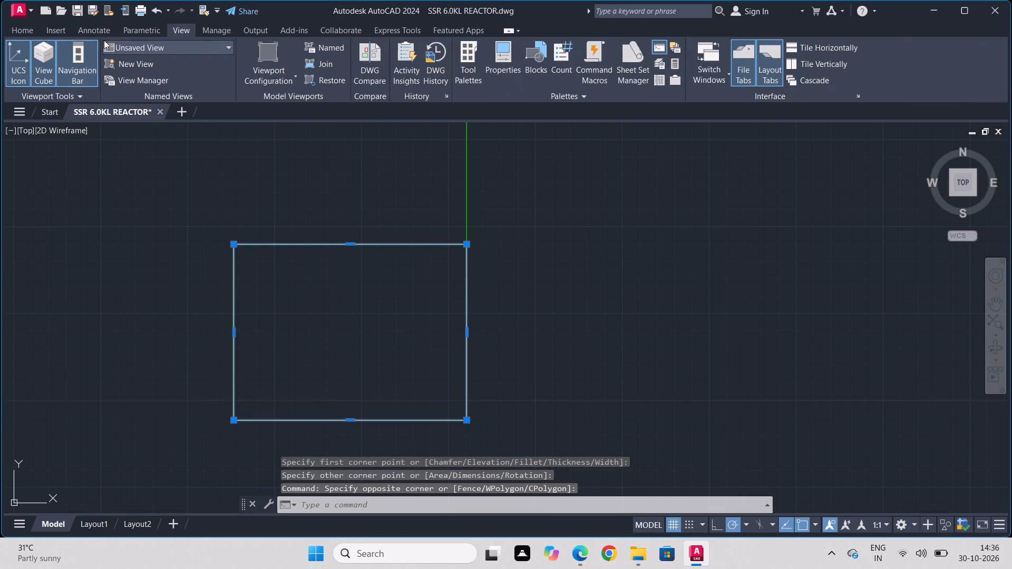
click(25, 32)
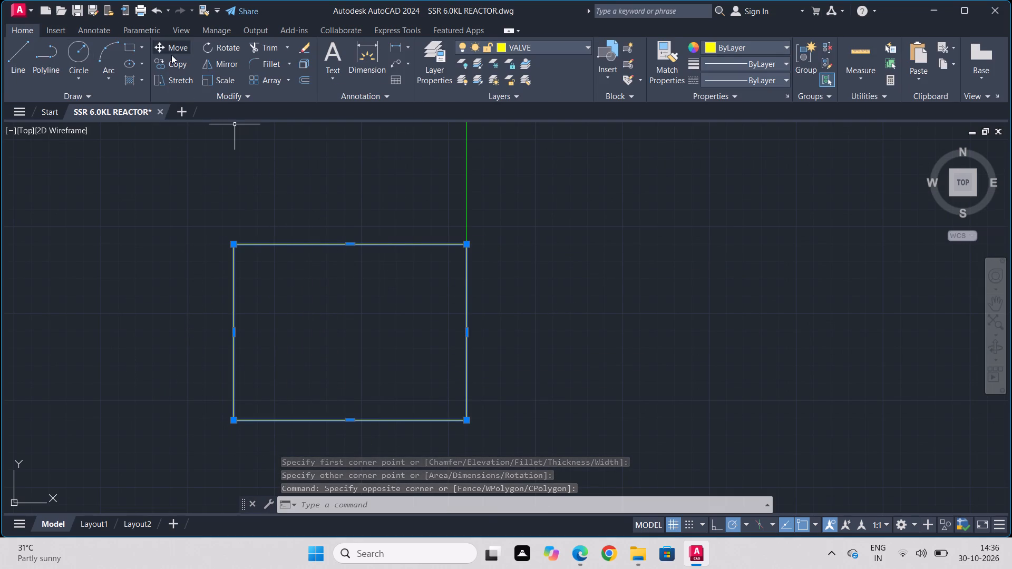
click(167, 45)
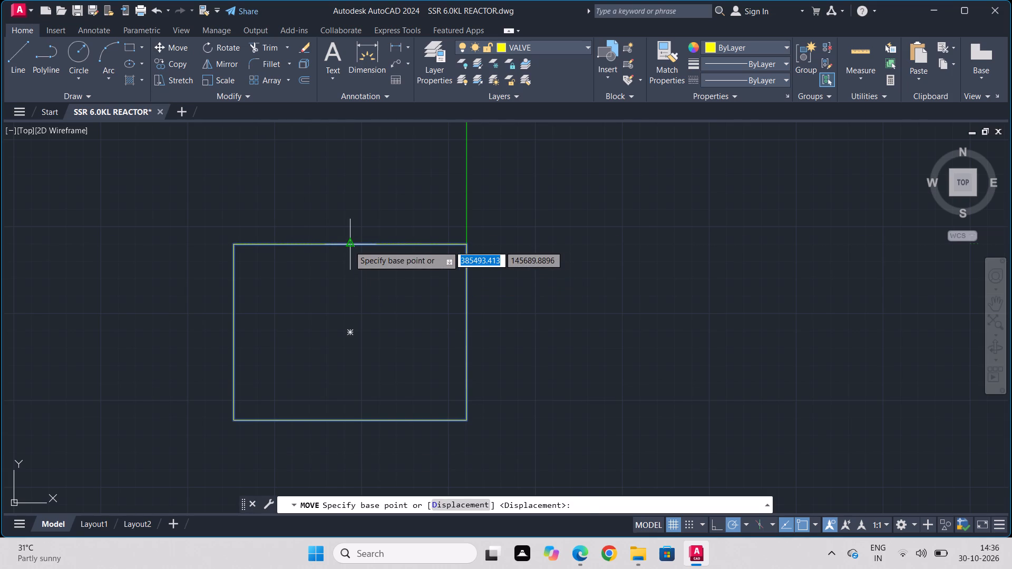
click(348, 246)
click(468, 241)
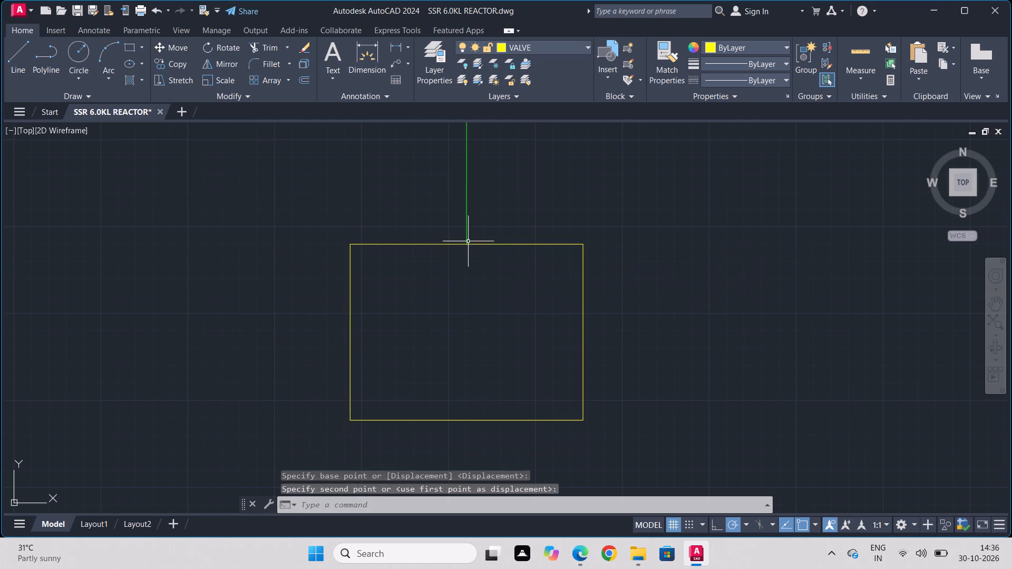
Draw a horizontal line about 228 units long across the rectangle's lower half, extending past both sides.
click(15, 64)
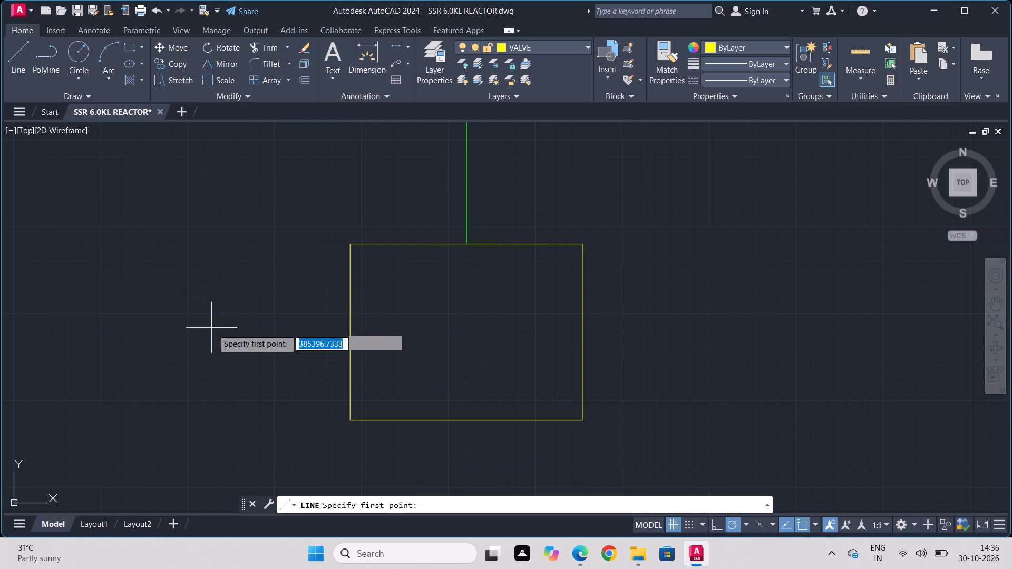
click(325, 354)
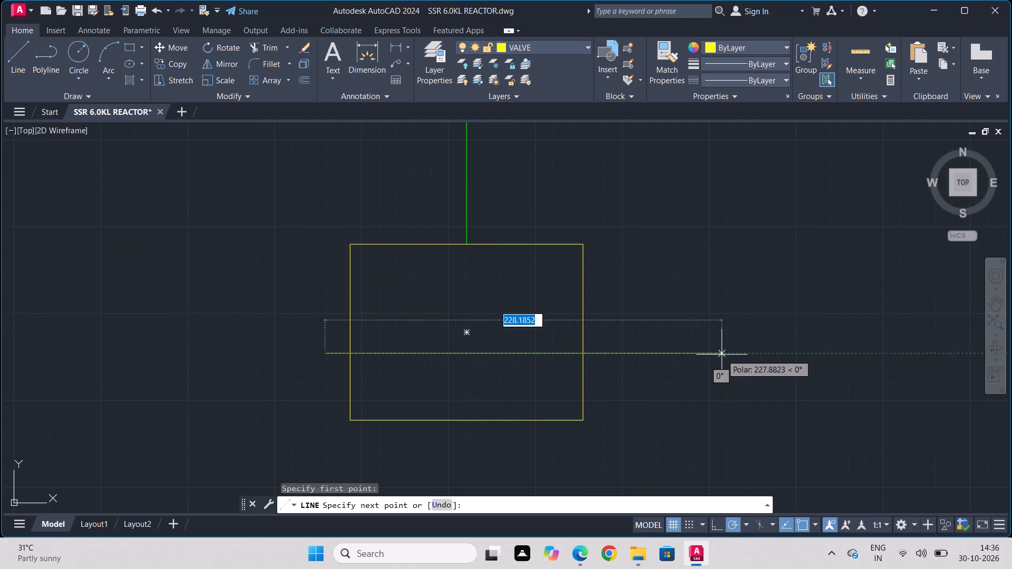
click(722, 355)
key(Escape)
Trim away the rectangle's part below the crossing line and all of that line, leaving an open-bottomed bracket.
text(TR)
key(Return)
drag(604, 384, 263, 411)
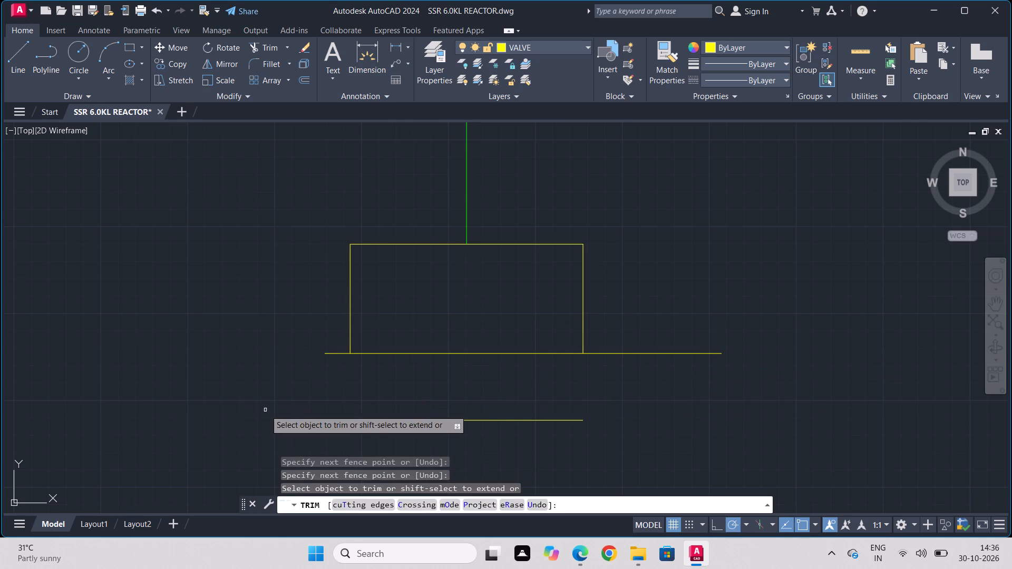
drag(265, 410, 421, 405)
drag(423, 384, 542, 418)
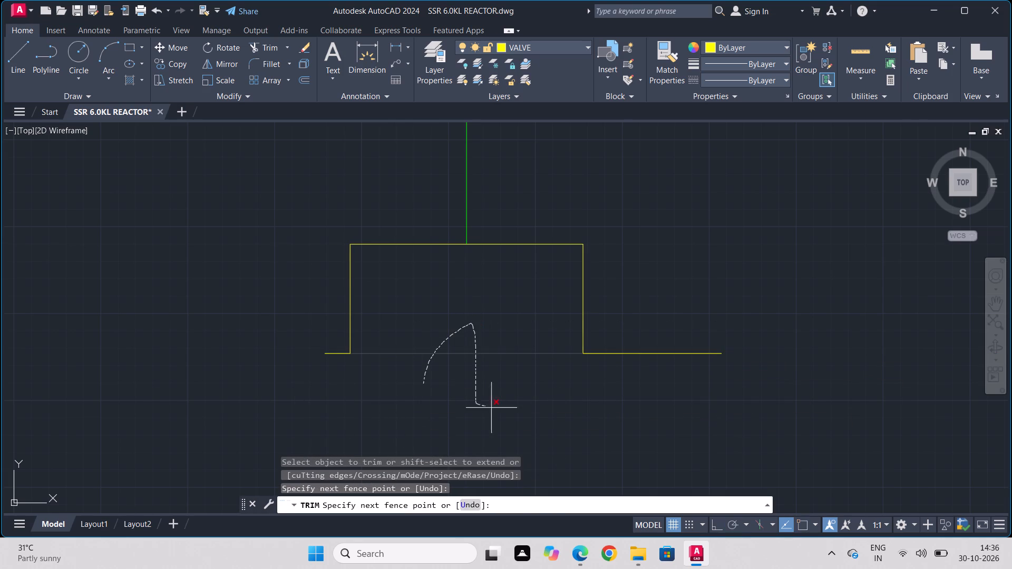
drag(542, 418, 591, 418)
drag(652, 363, 604, 453)
drag(336, 384, 330, 329)
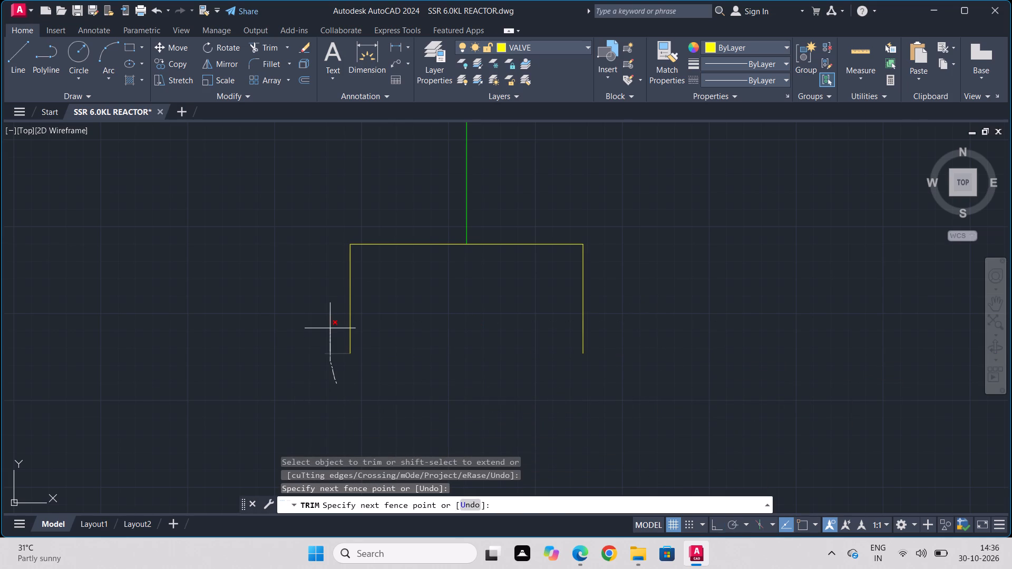
scroll(515, 415, down, 2)
key(Escape)
Stretch both legs of the open-bottomed bracket straight down by about 31 units so they end level.
scroll(559, 402, up, 2)
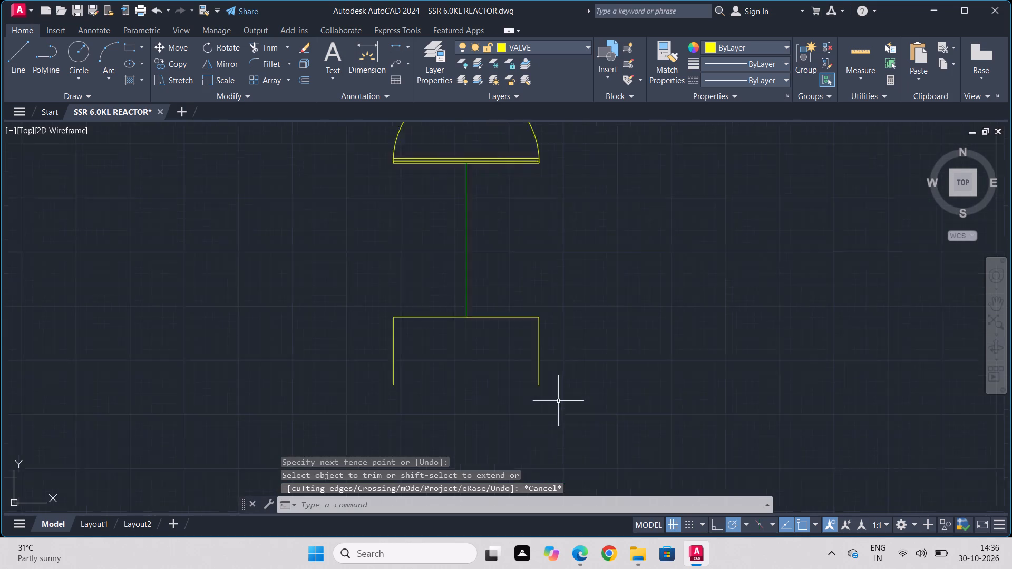
scroll(558, 400, up, 1)
drag(519, 319, 477, 331)
click(472, 333)
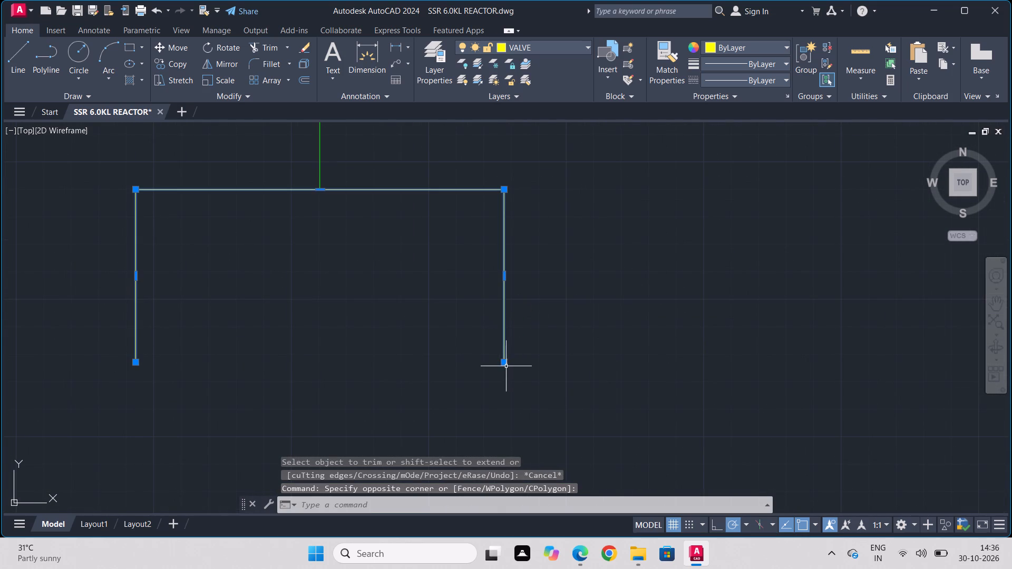
click(503, 362)
scroll(513, 449, down, 1)
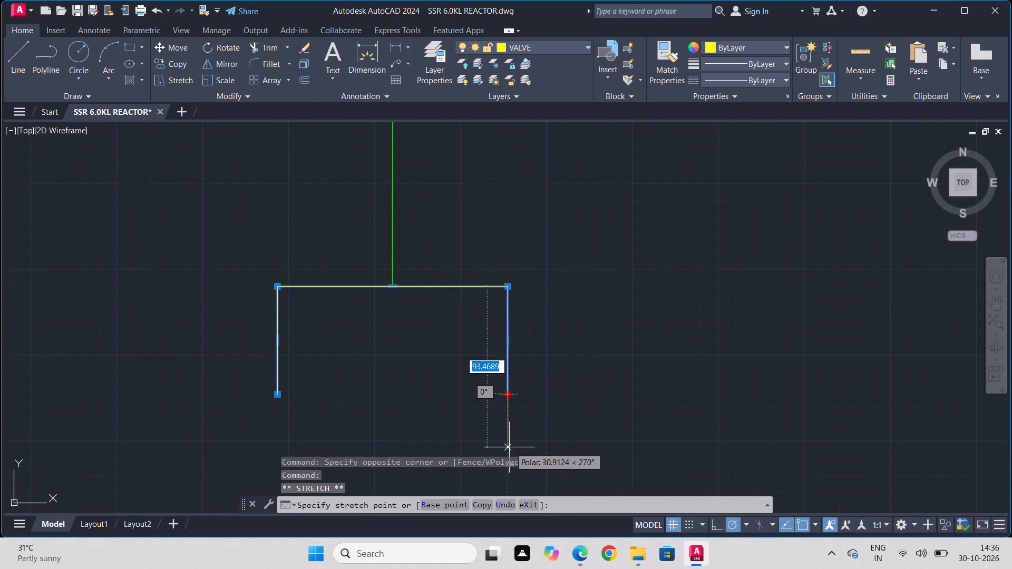
middle_drag(509, 447, 528, 364)
click(528, 364)
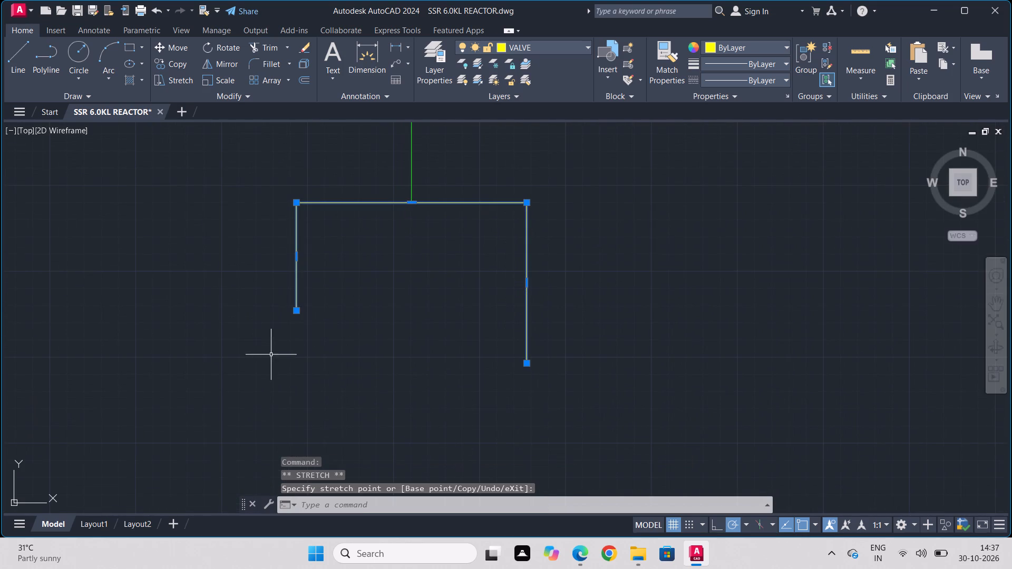
click(298, 312)
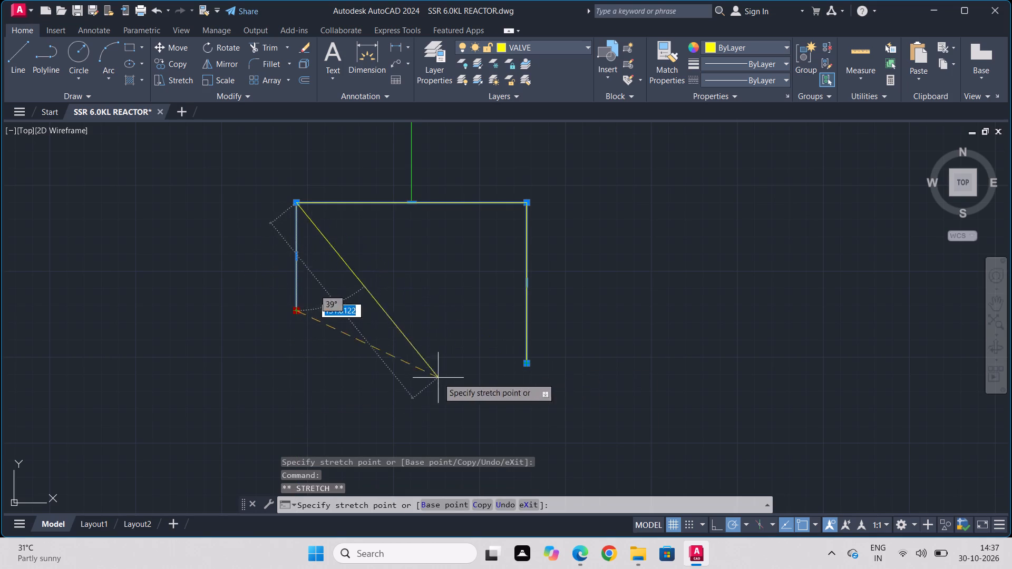
click(302, 368)
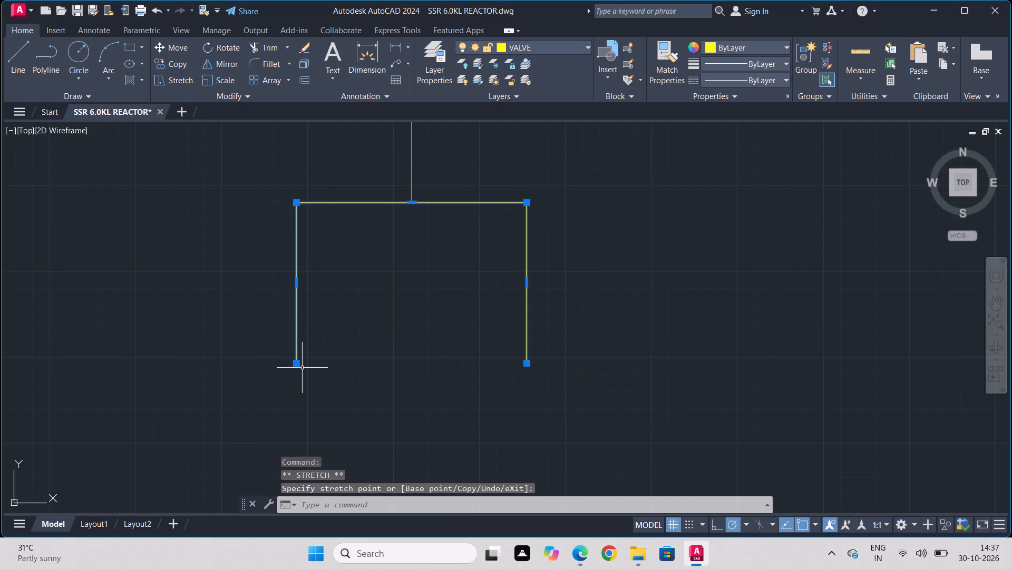
key(Escape)
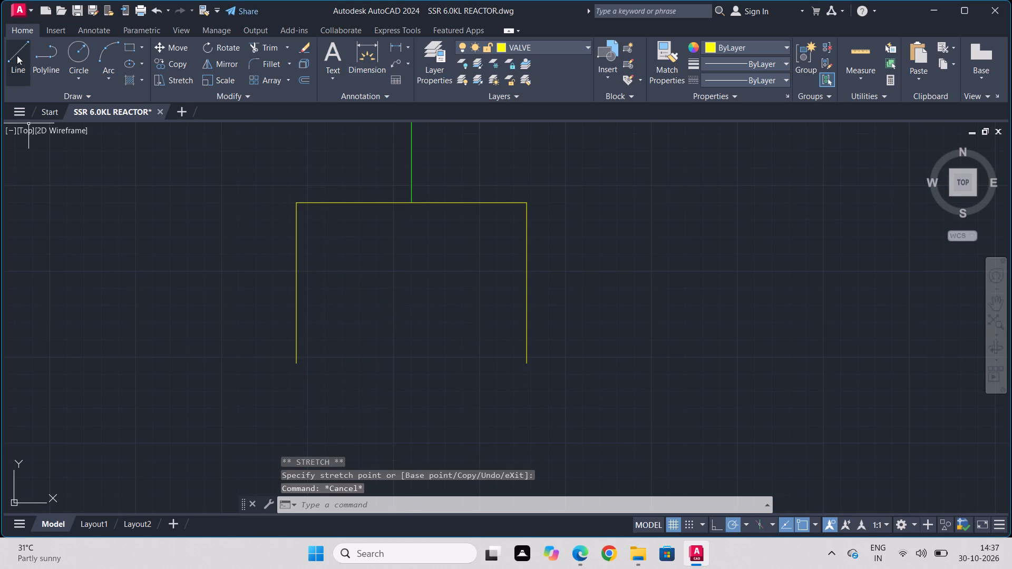
Draw a wavy spline with alternating bends from the bracket's top edge midpoint down to just below its open end.
click(55, 52)
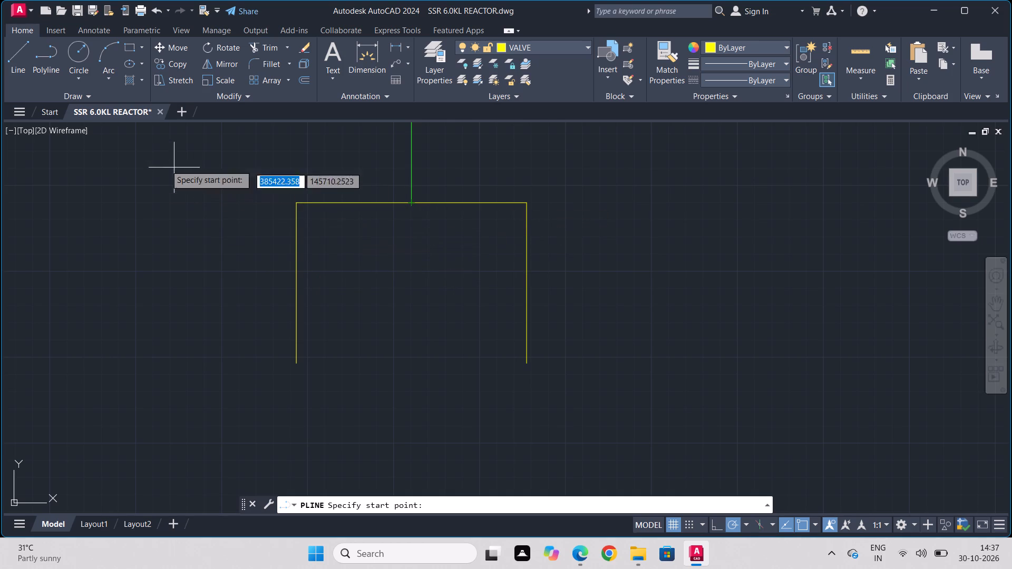
click(82, 95)
click(11, 113)
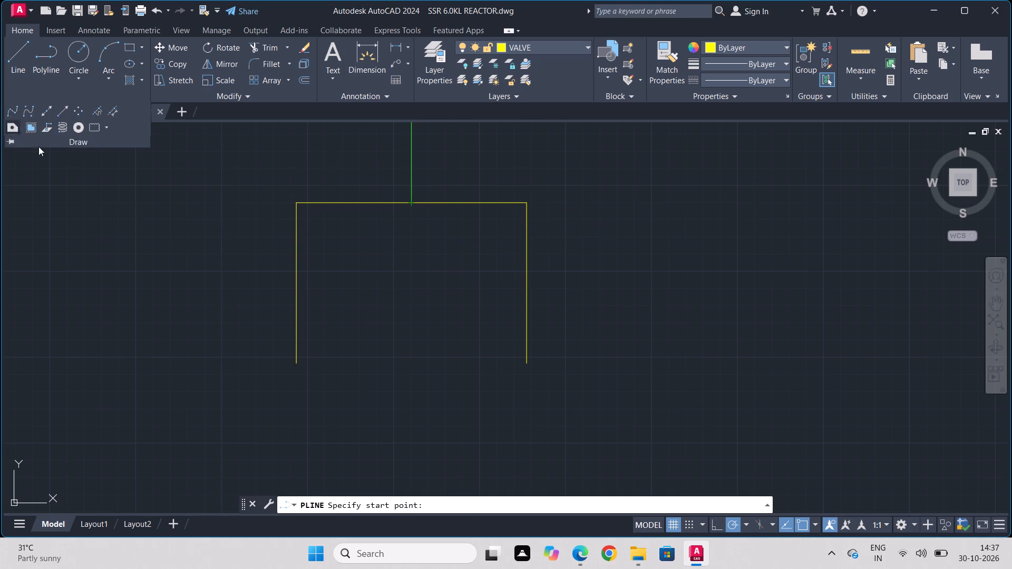
click(411, 205)
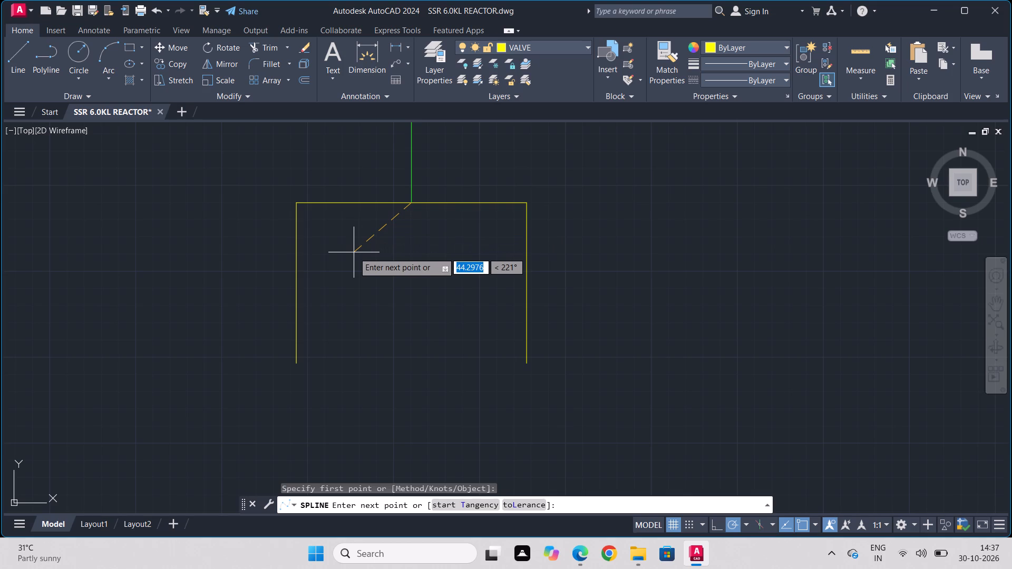
click(356, 249)
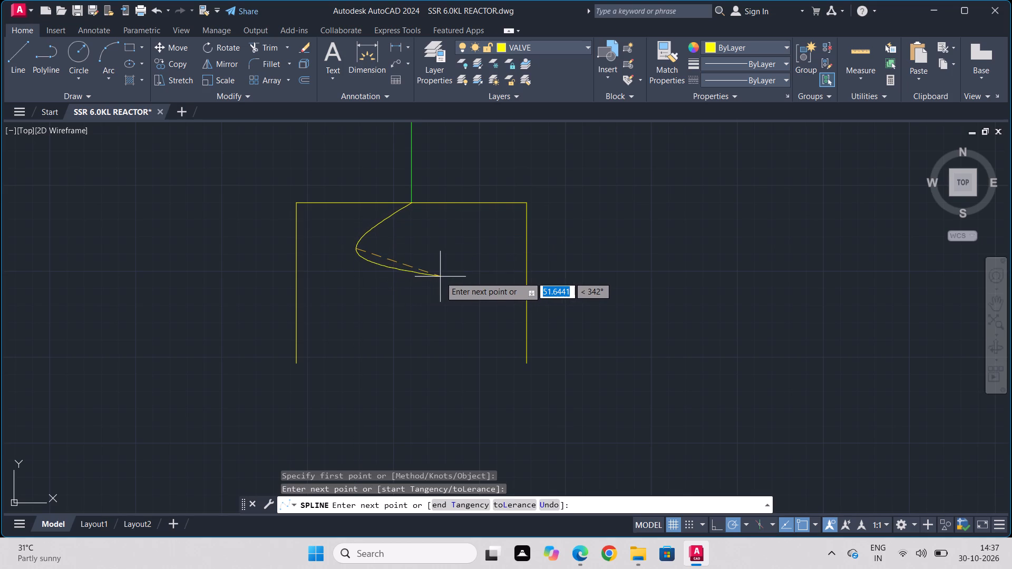
click(444, 277)
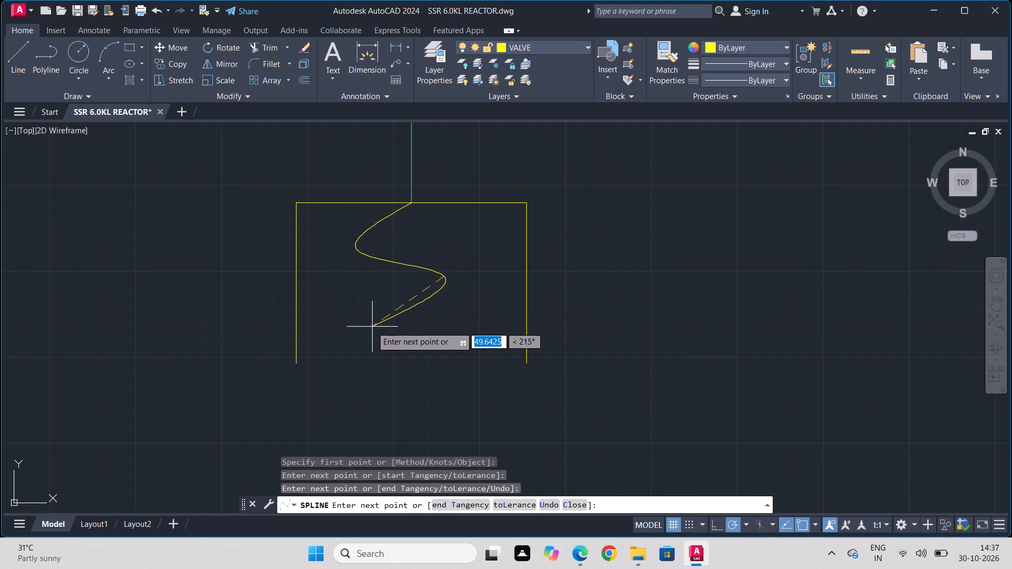
click(372, 327)
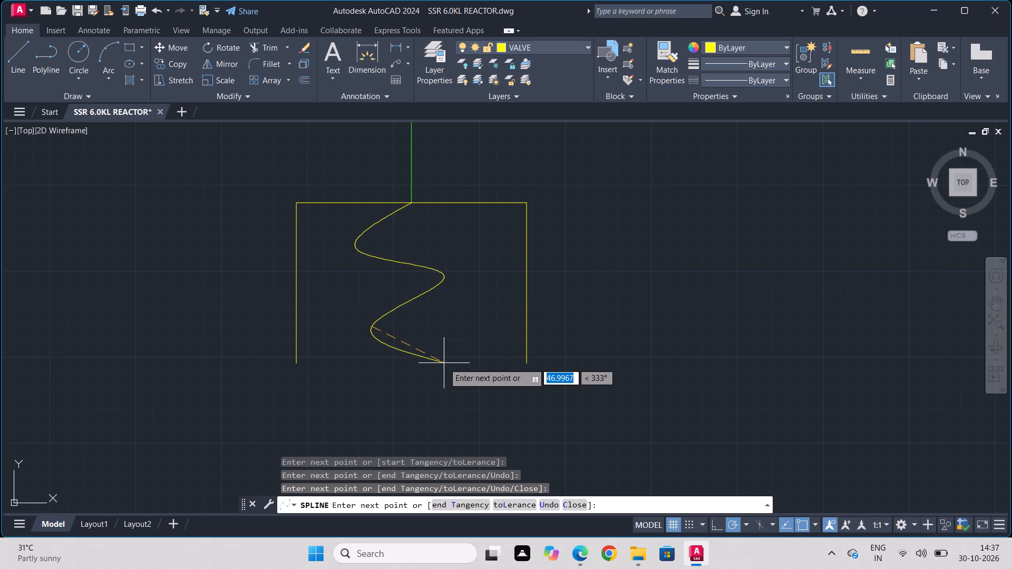
click(452, 365)
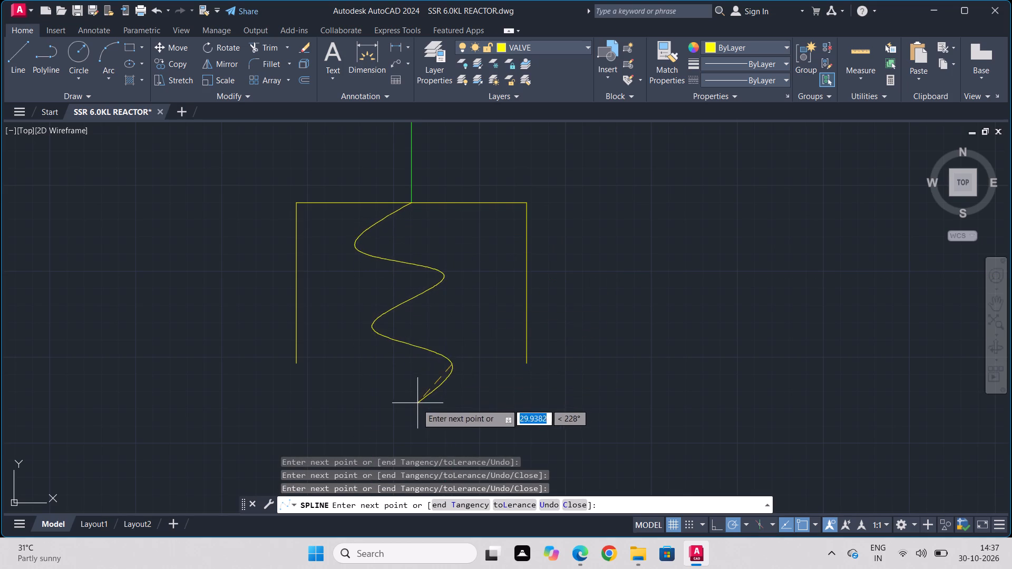
click(411, 420)
key(Return)
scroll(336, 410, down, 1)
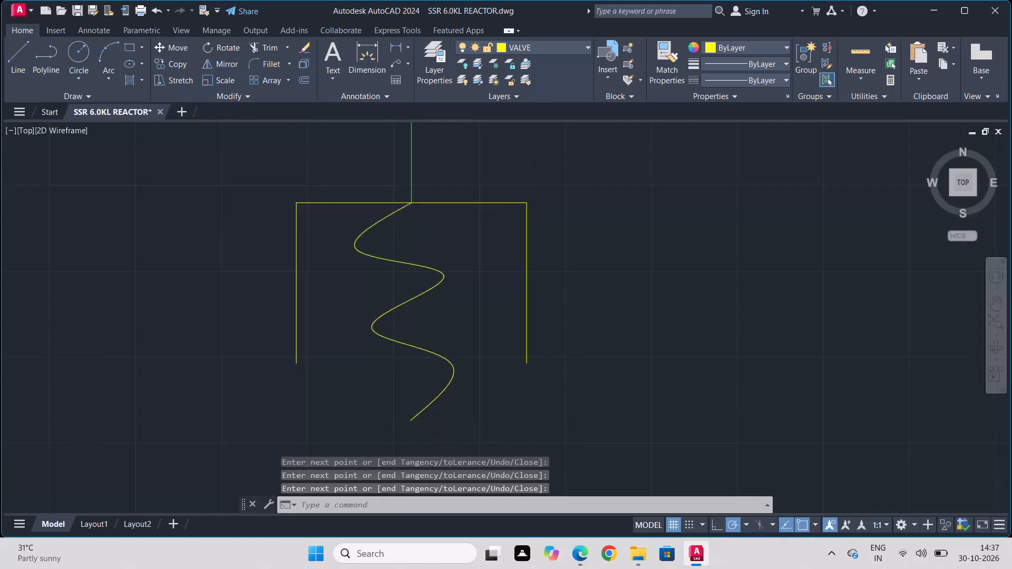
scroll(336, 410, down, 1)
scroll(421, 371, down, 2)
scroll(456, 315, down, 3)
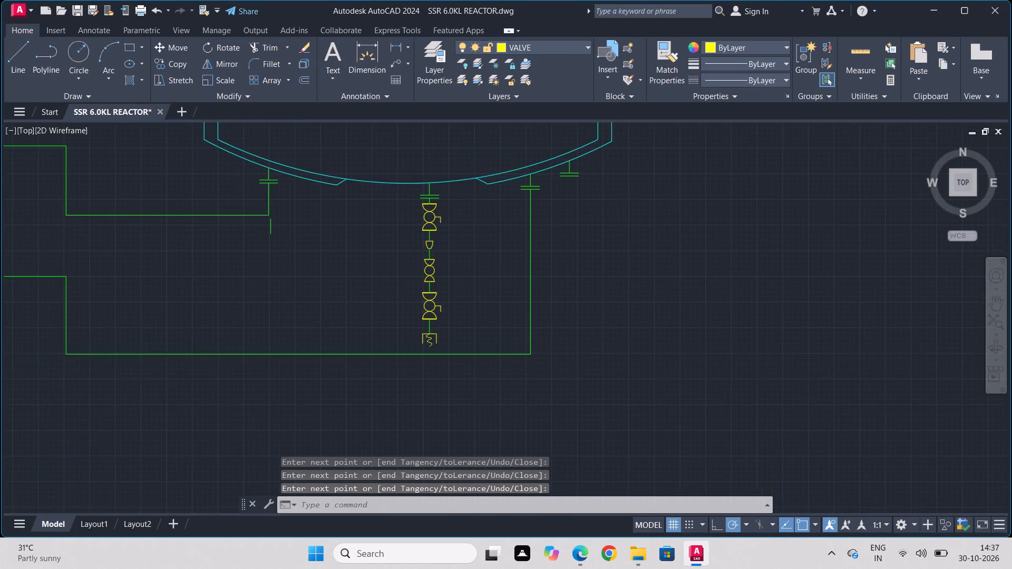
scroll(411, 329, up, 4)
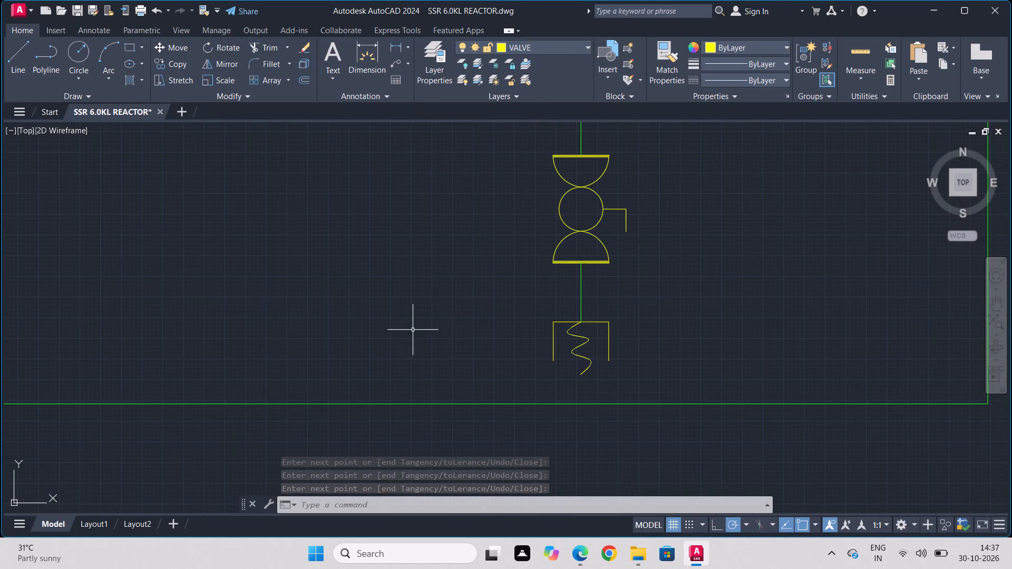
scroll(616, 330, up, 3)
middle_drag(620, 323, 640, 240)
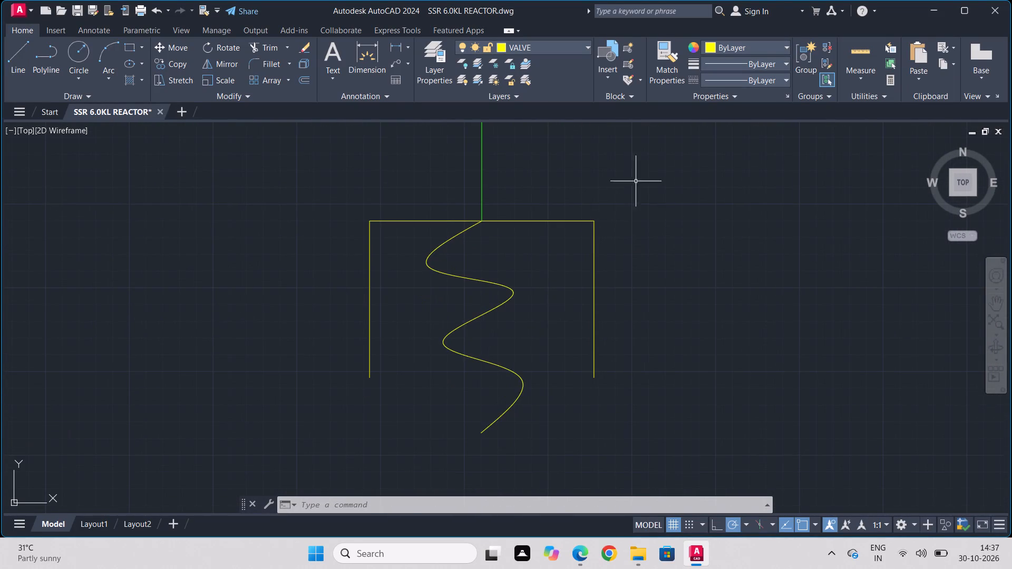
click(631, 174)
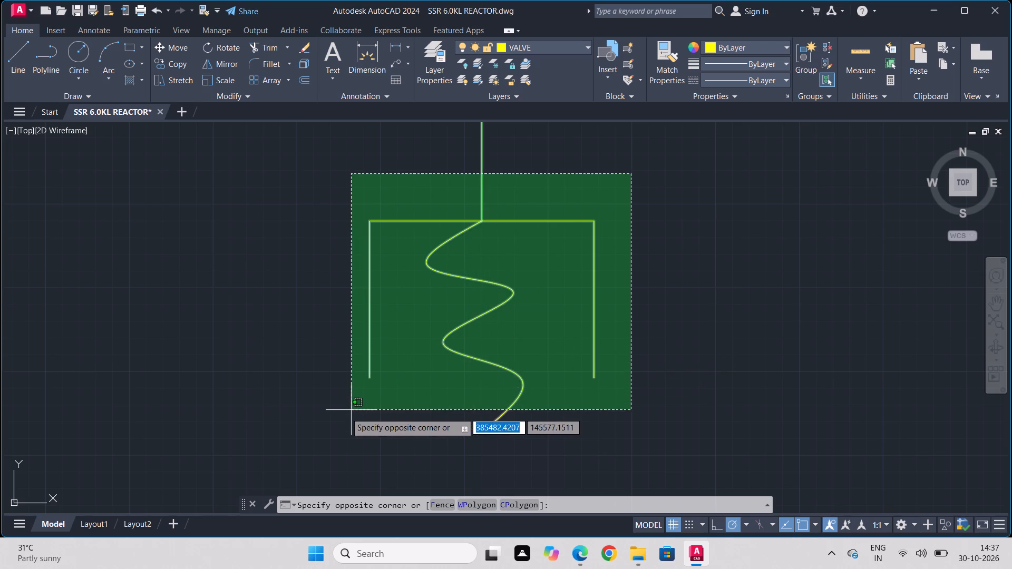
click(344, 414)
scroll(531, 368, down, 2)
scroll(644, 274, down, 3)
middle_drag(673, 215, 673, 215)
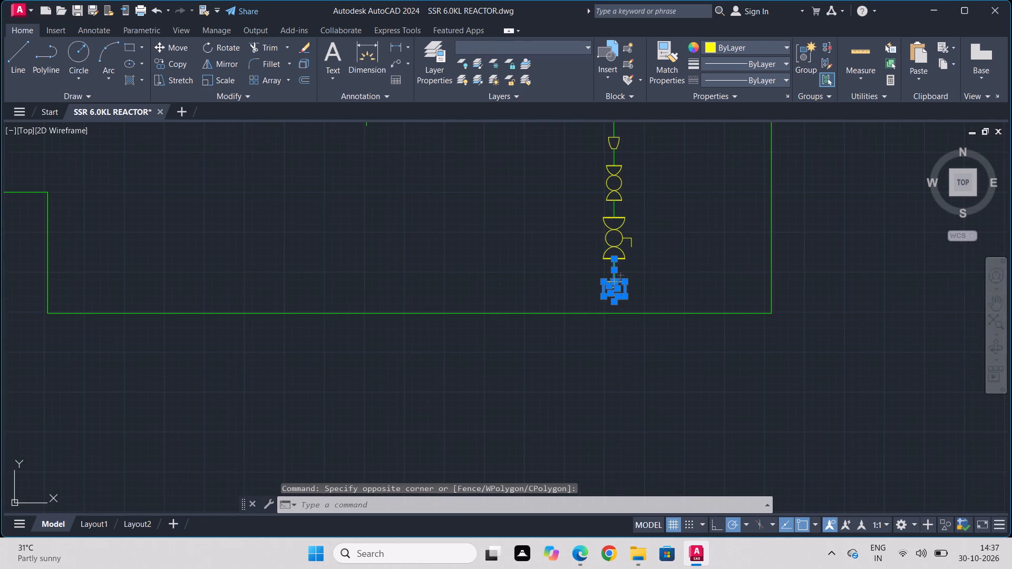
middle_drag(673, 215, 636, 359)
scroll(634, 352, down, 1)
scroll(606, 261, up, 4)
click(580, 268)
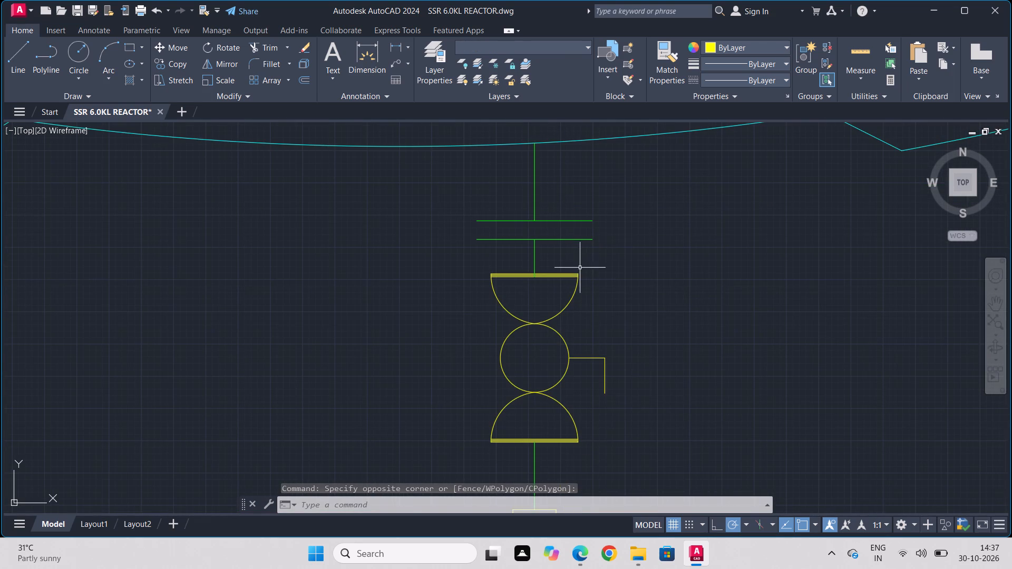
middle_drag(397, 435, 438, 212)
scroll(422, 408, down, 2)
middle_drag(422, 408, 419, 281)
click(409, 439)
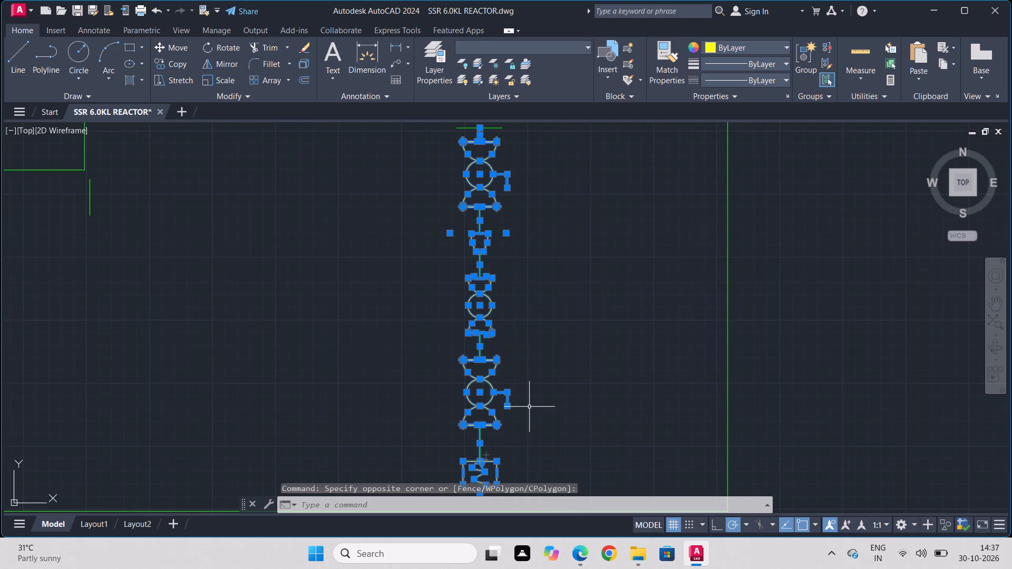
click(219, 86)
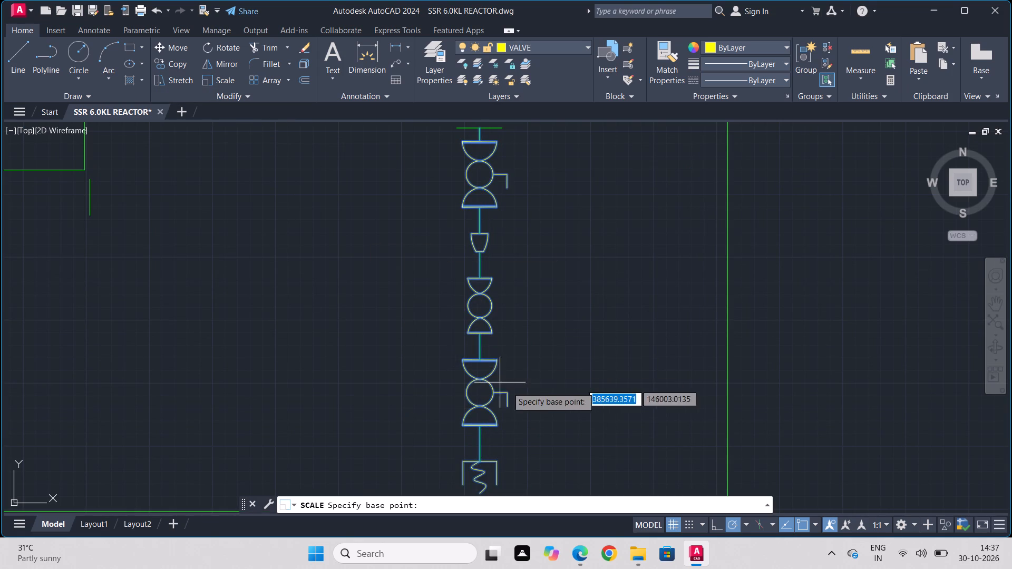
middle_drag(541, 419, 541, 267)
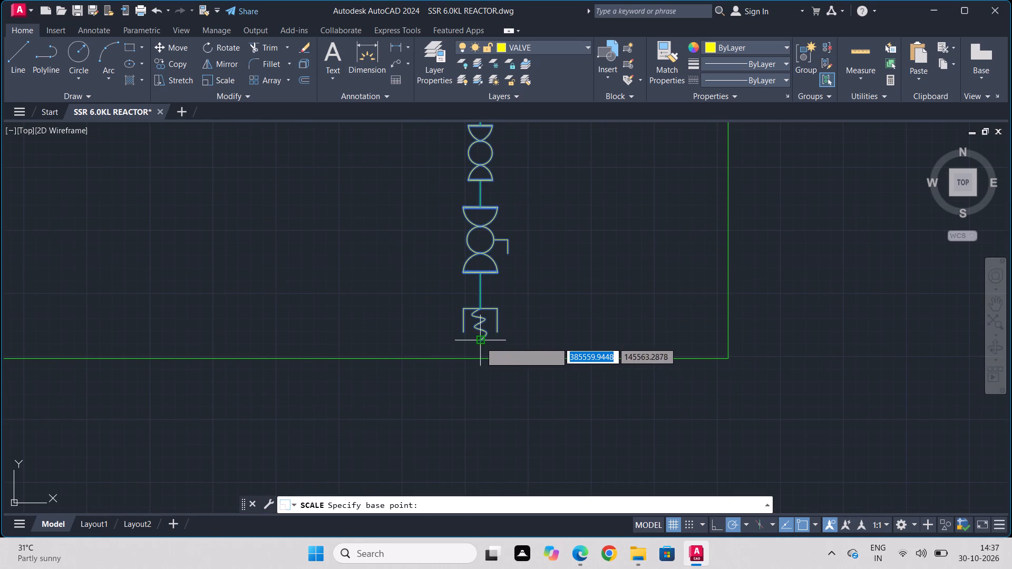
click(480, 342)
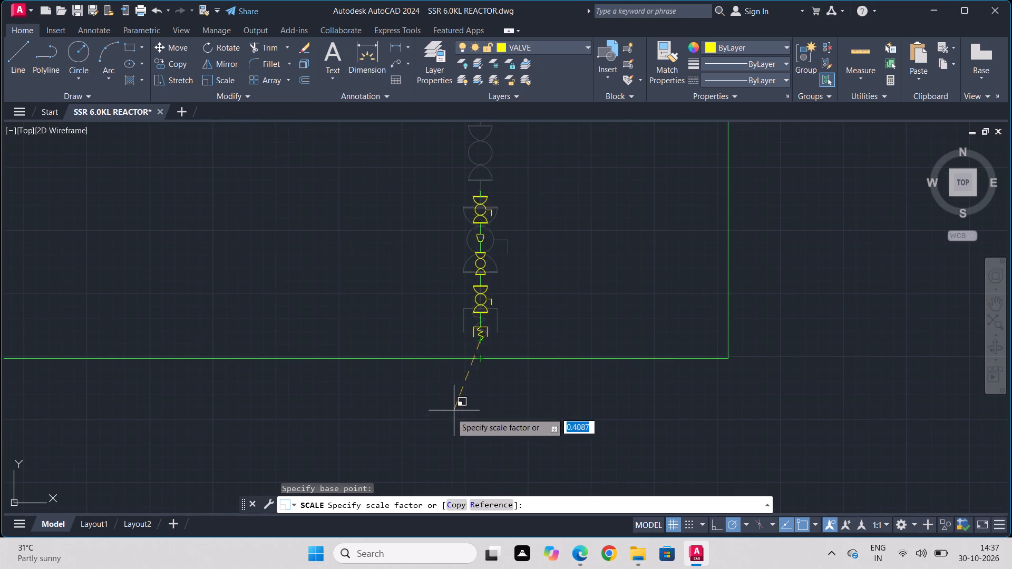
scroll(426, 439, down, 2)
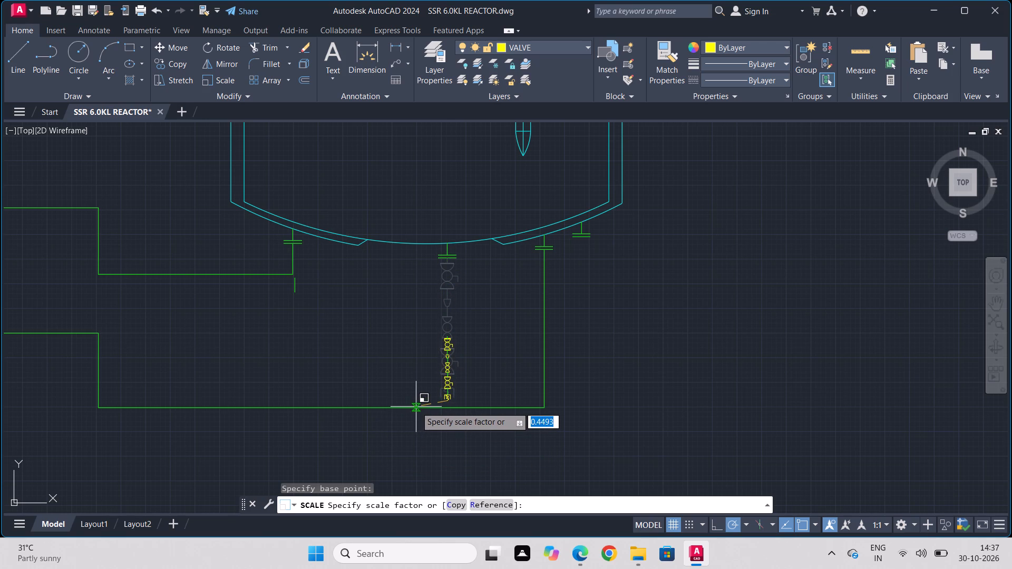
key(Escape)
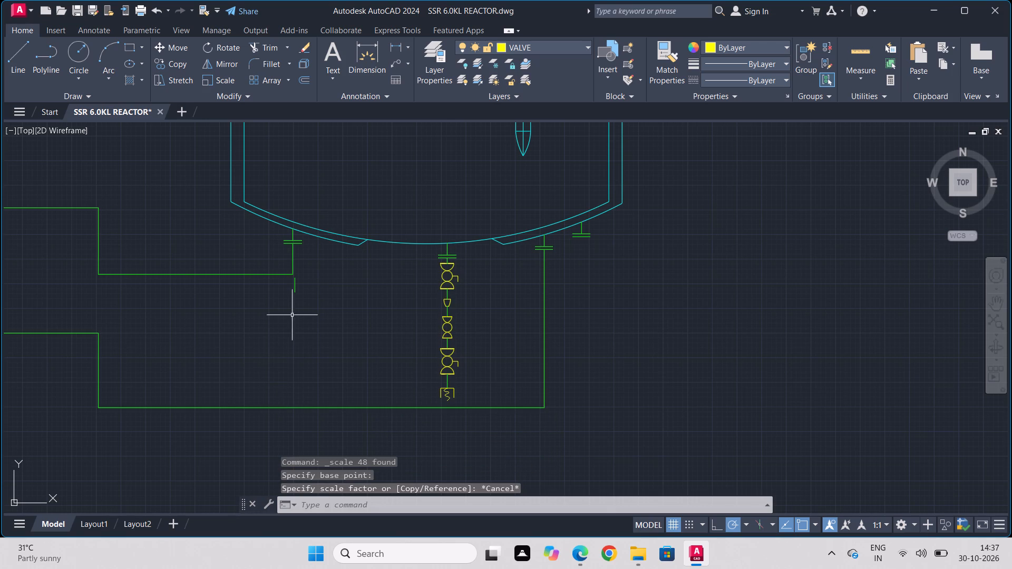
Erase the stray short vertical line just below the pipe corner under the reactor's left bottom nozzle.
click(304, 292)
click(271, 308)
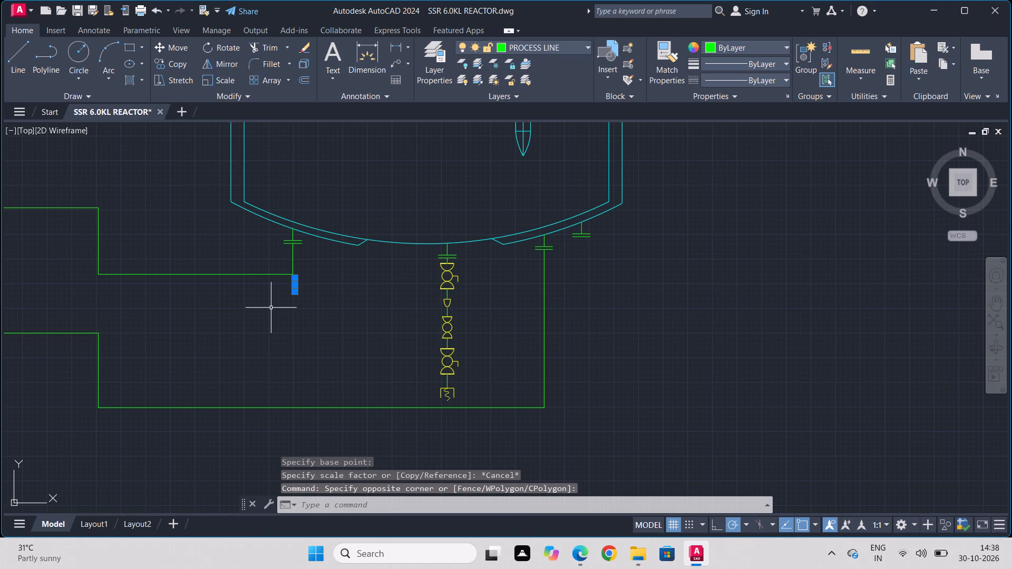
key(Delete)
On the PROCESS LINE layer, draw a horizontal branch about 1645 units long rightward from between the reducer and middle valve, crossing the vertical pipe.
scroll(258, 330, down, 1)
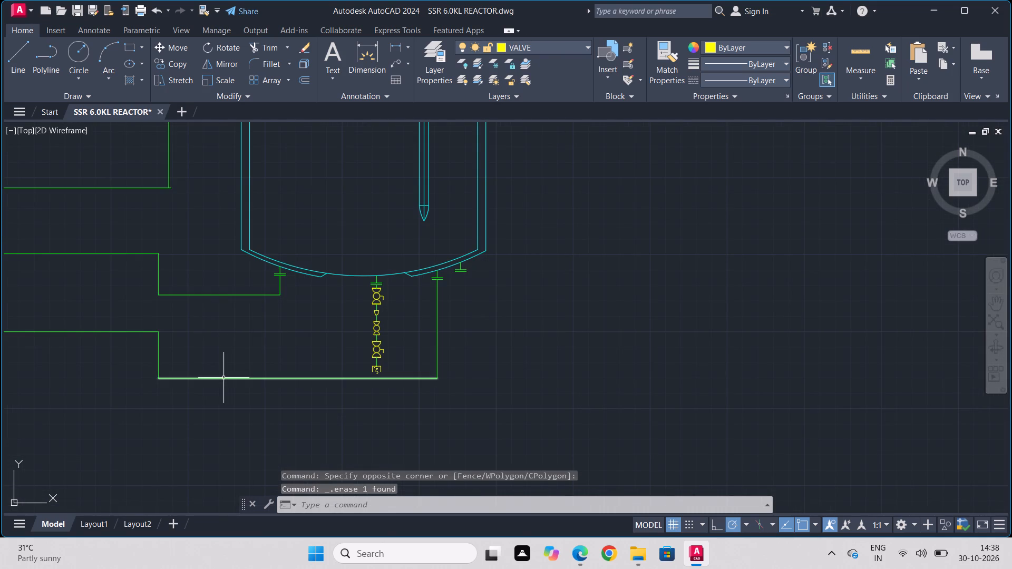
scroll(208, 371, down, 2)
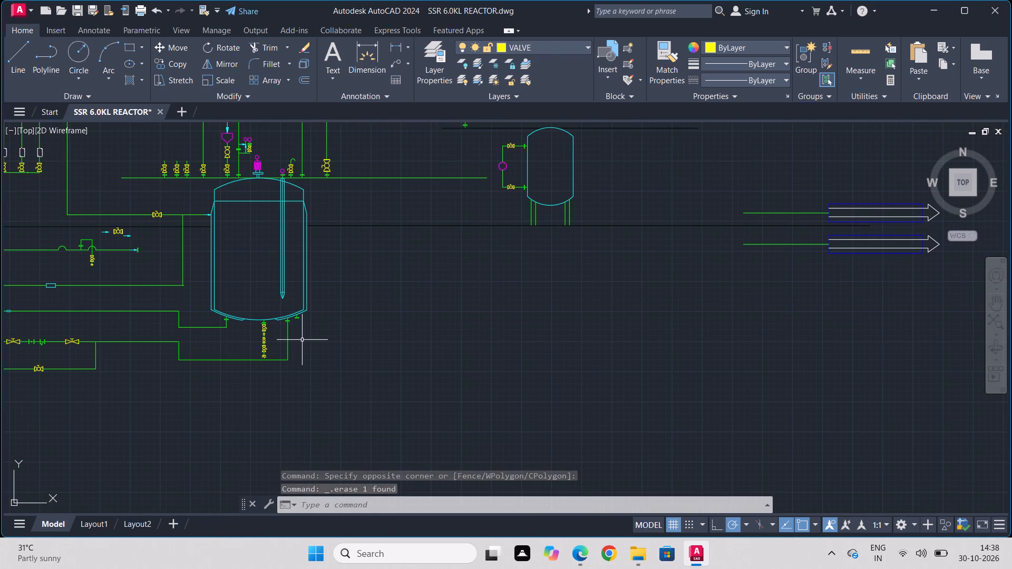
scroll(299, 360, up, 2)
scroll(232, 328, up, 3)
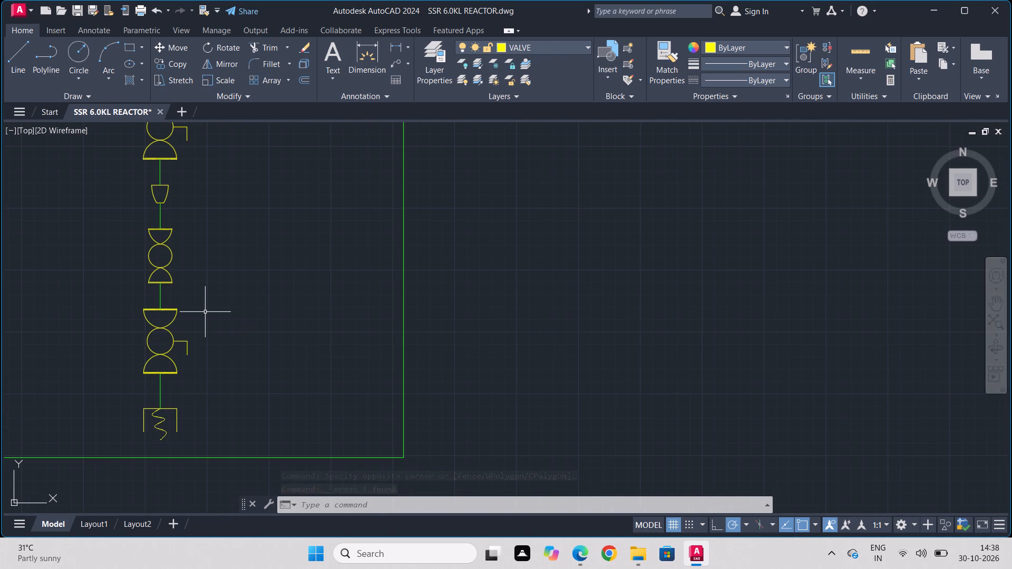
scroll(157, 221, up, 3)
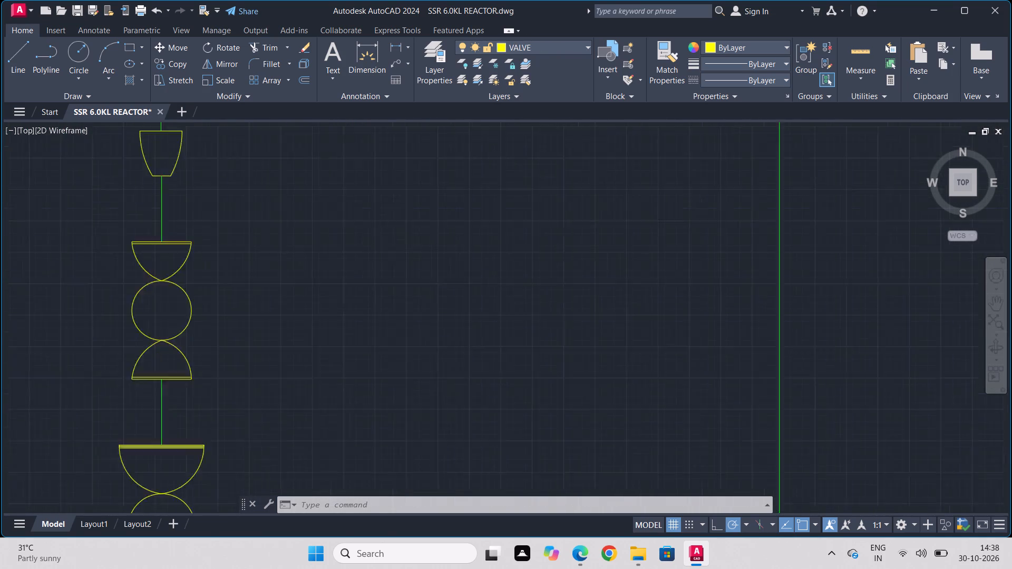
click(423, 45)
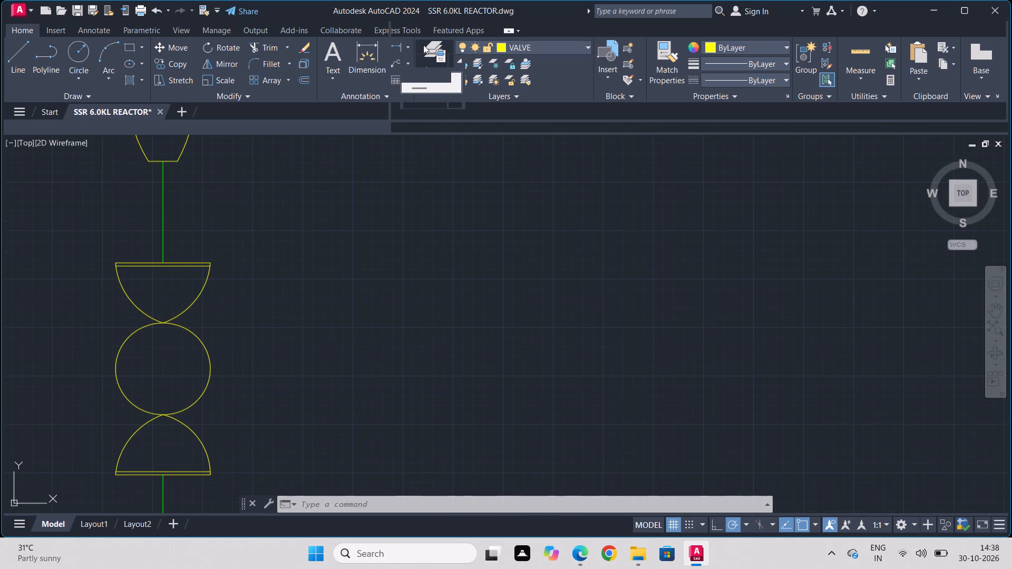
scroll(530, 94, down, 2)
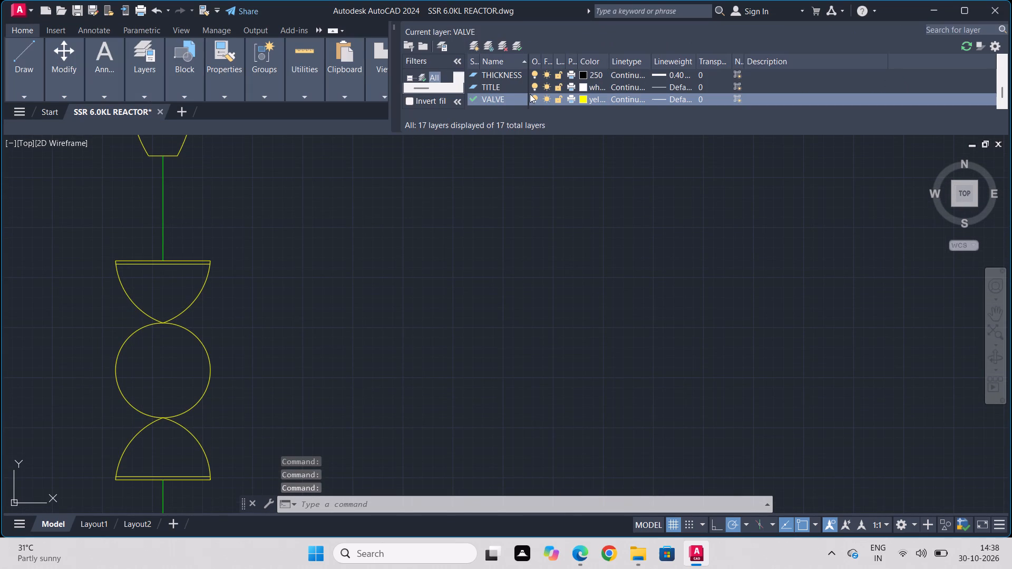
scroll(530, 94, up, 2)
double_click(466, 86)
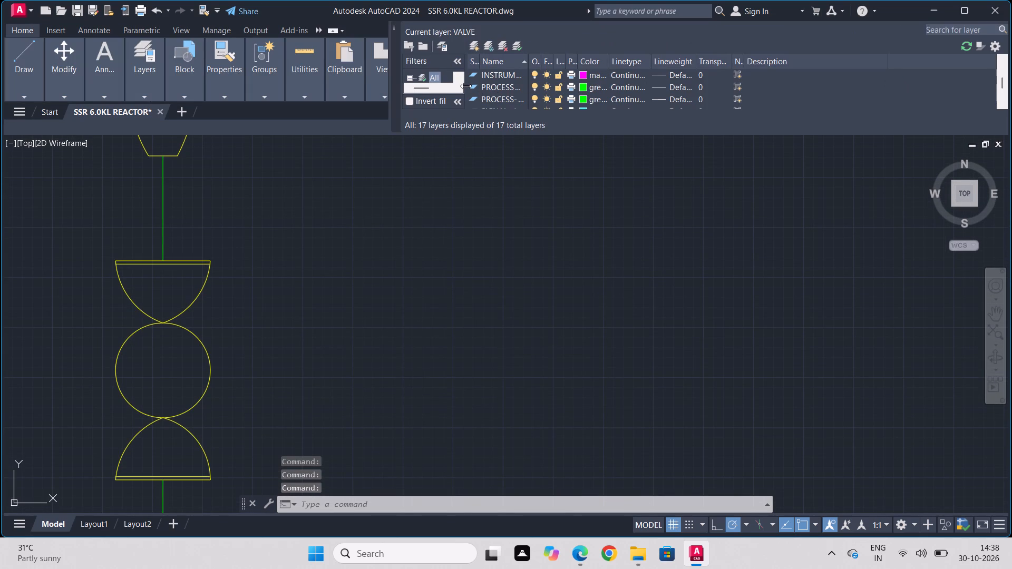
double_click(475, 87)
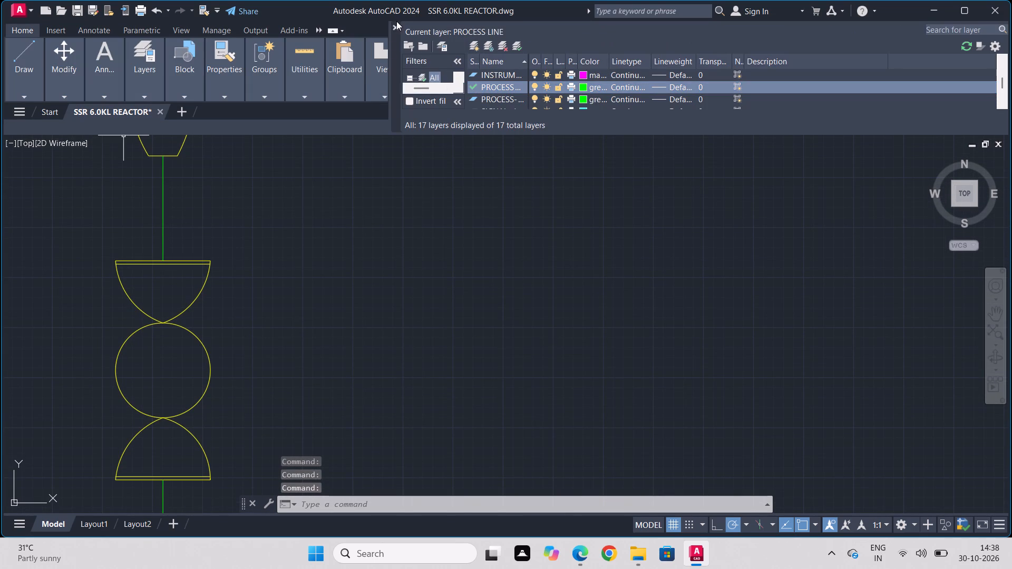
click(398, 24)
click(29, 54)
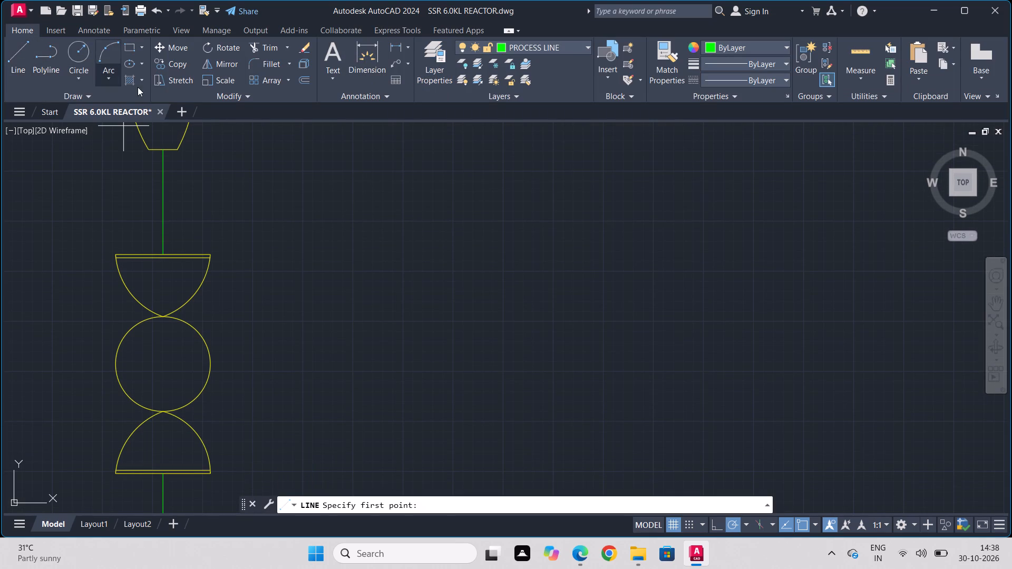
scroll(186, 240, down, 2)
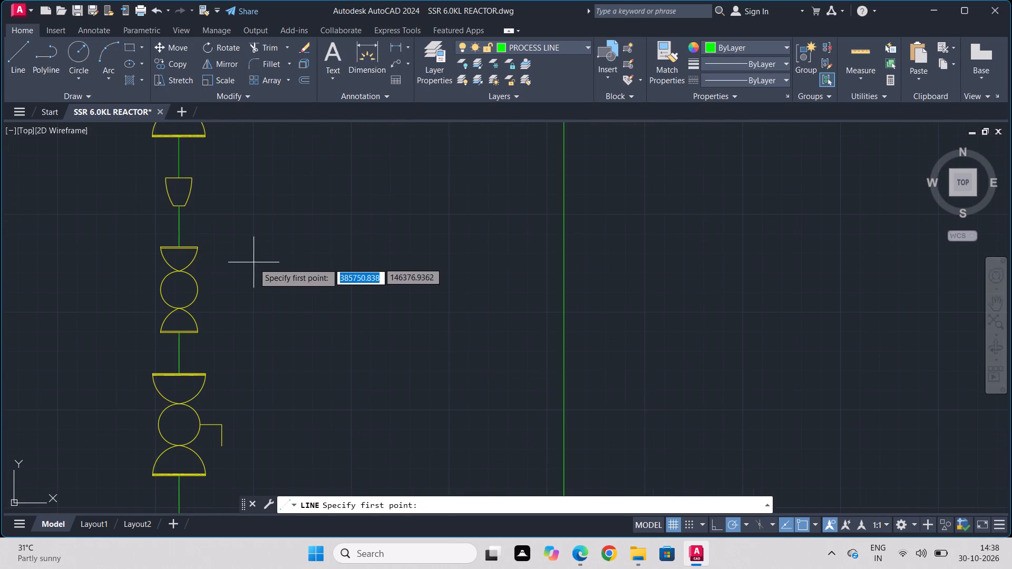
scroll(202, 239, up, 2)
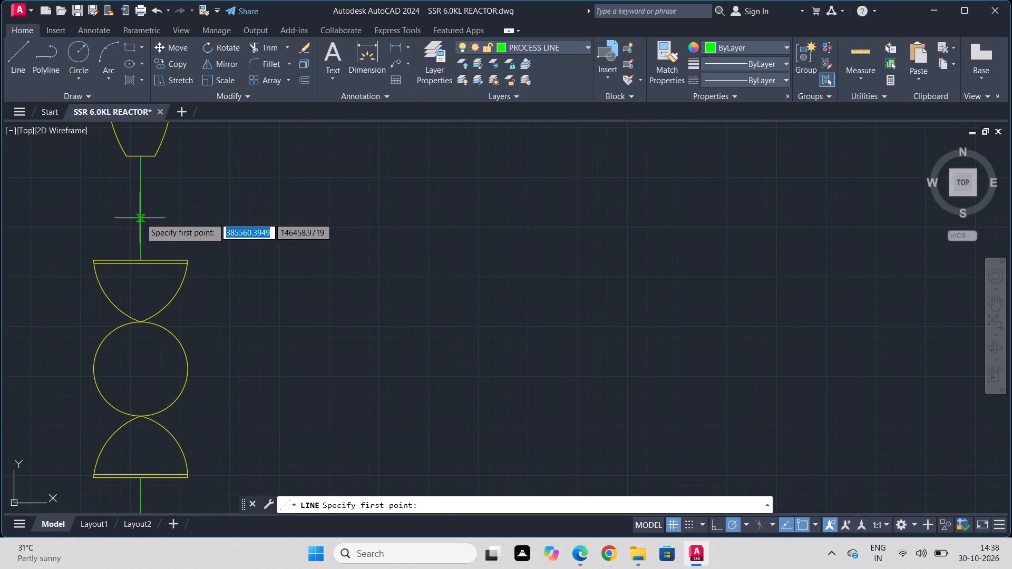
click(140, 209)
scroll(645, 231, down, 3)
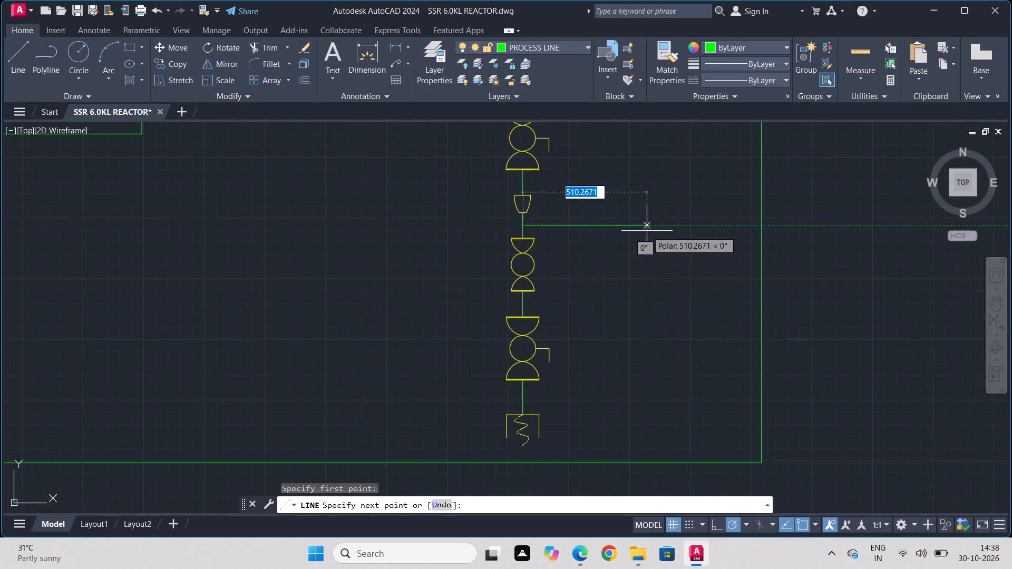
middle_drag(795, 221, 262, 234)
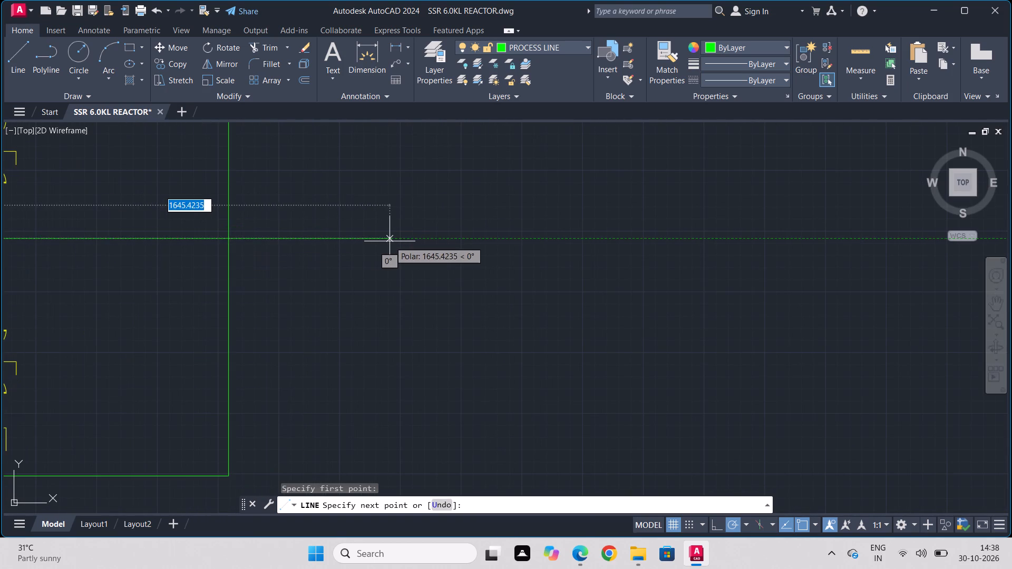
click(390, 241)
key(Escape)
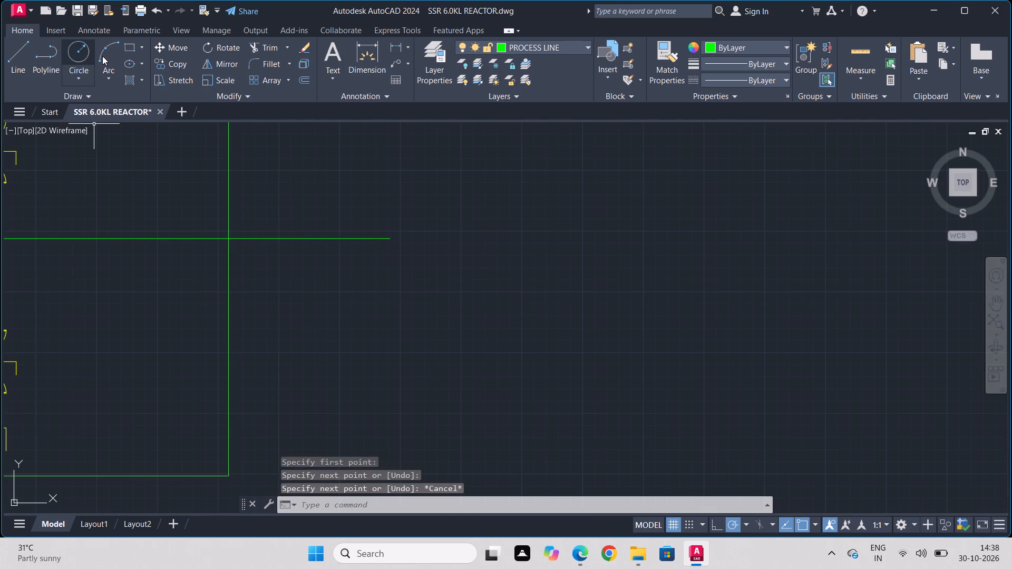
Form a semicircular jump-over where the branch crosses the vertical pipe, using a circle trimmed of its lower half and the branch inside it.
click(71, 66)
click(115, 106)
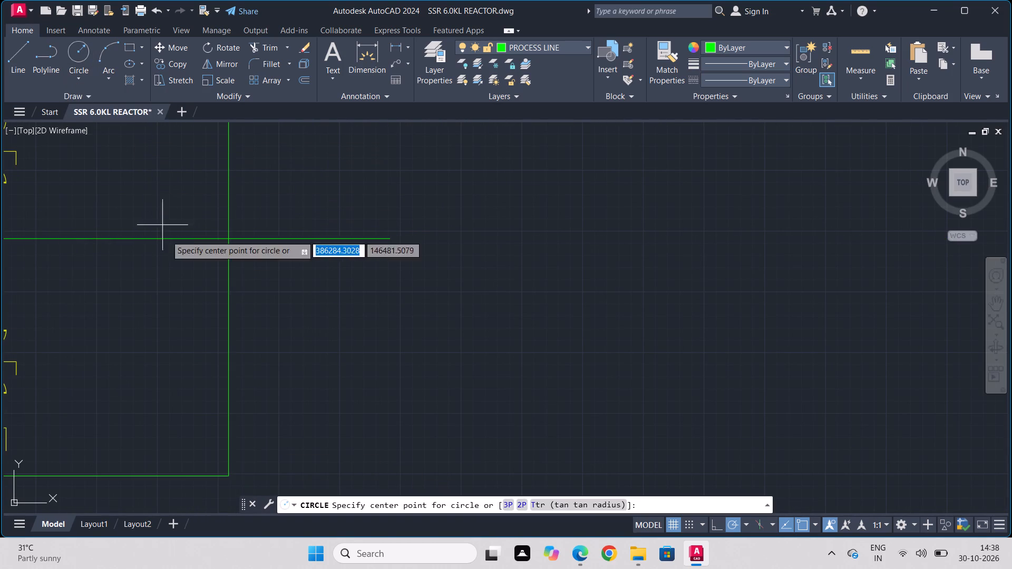
click(228, 238)
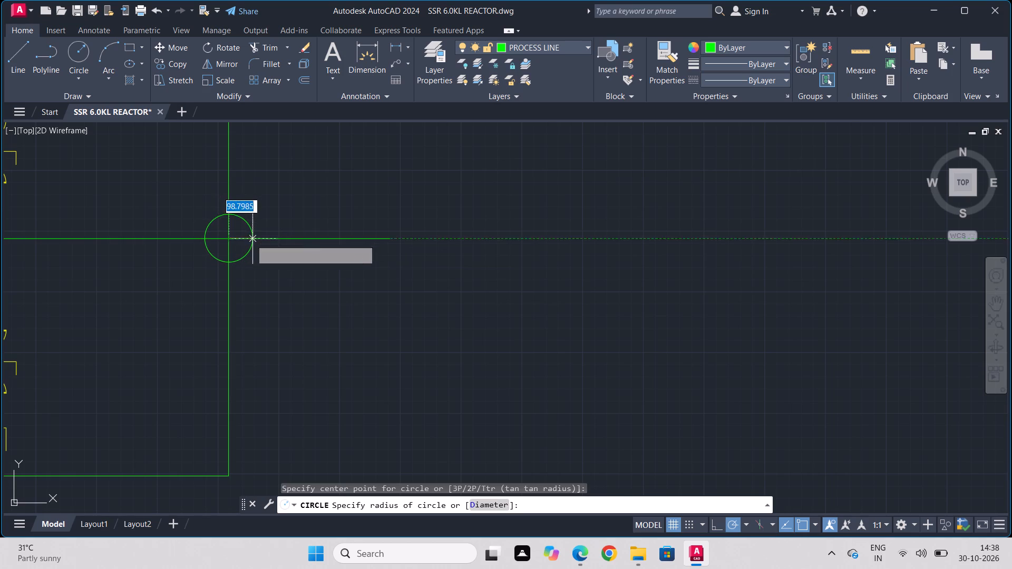
click(251, 240)
text(TR)
key(Return)
drag(216, 270, 218, 251)
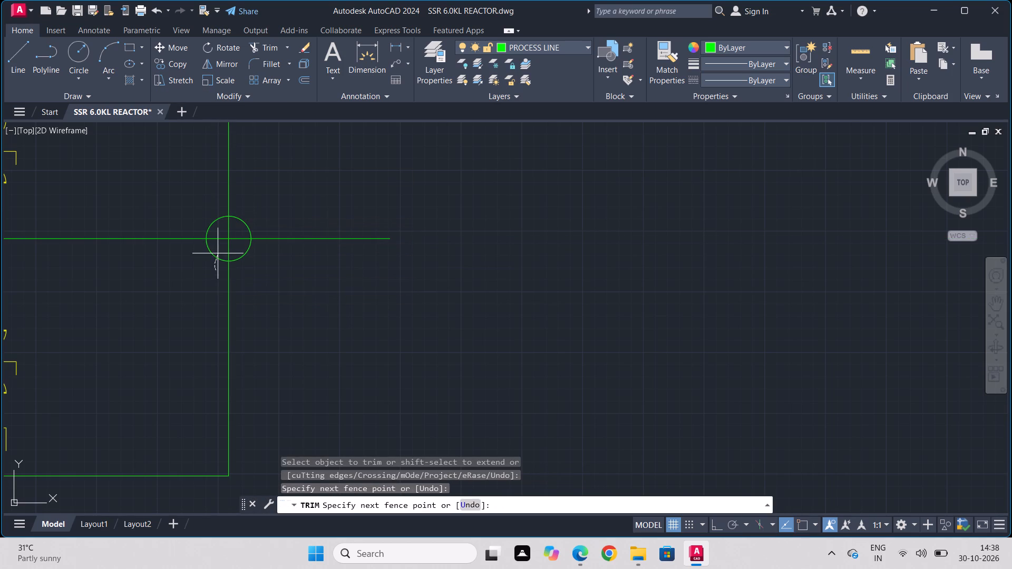
drag(218, 251, 219, 228)
drag(242, 270, 240, 241)
drag(240, 241, 240, 236)
key(Escape)
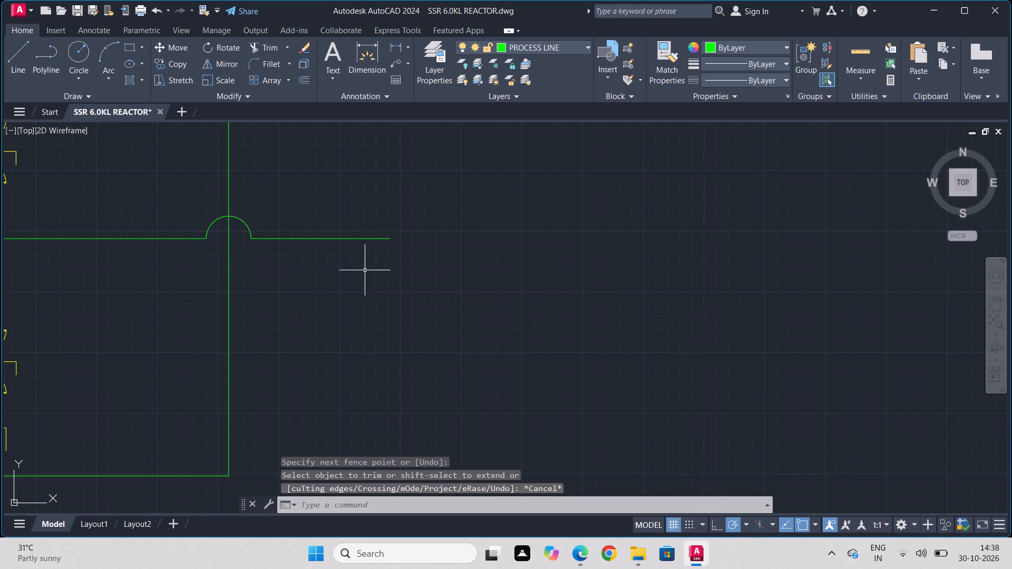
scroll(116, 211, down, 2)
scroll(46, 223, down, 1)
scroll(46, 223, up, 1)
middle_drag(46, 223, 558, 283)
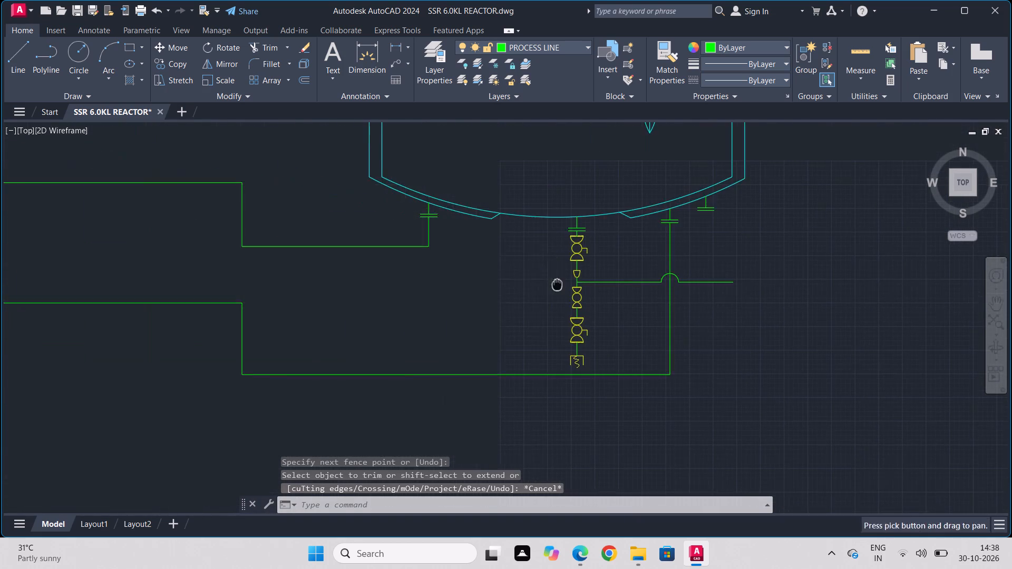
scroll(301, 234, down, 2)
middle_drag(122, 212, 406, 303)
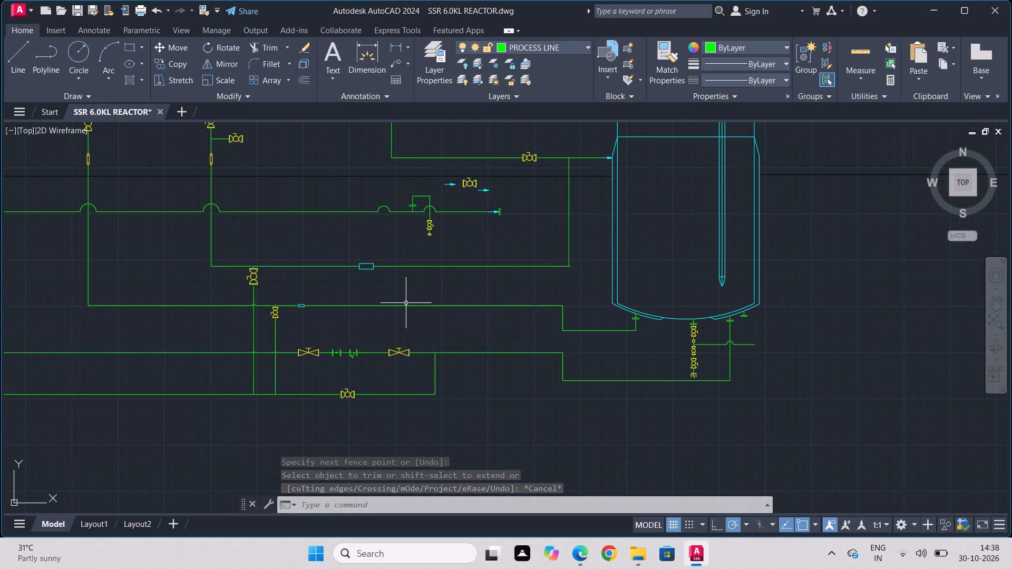
Copy the spare horizontal valve symbol with handle so its inlet face sits on the branch line's free end, beyond the jump-over.
scroll(452, 193, up, 3)
click(540, 134)
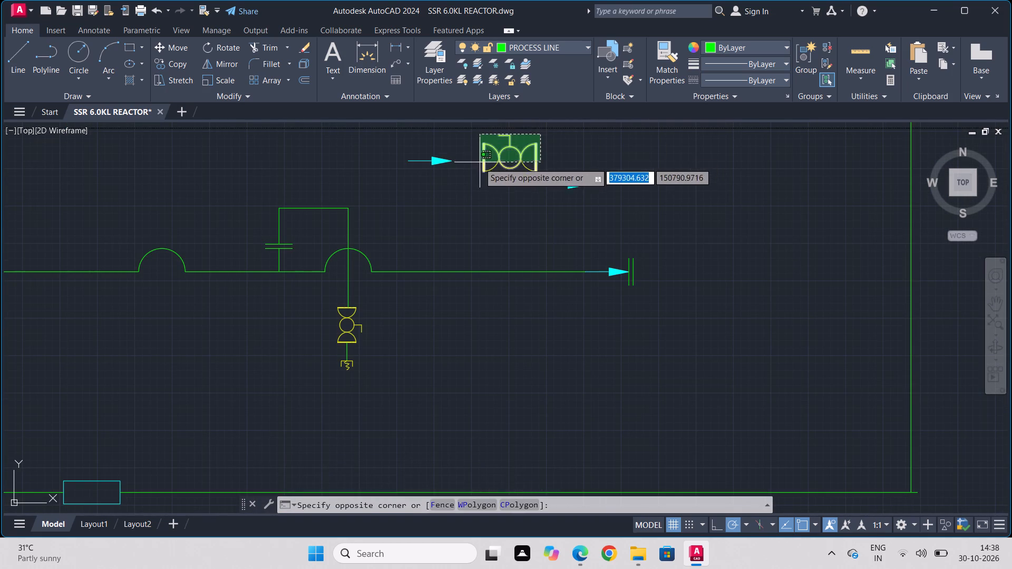
click(479, 165)
click(166, 58)
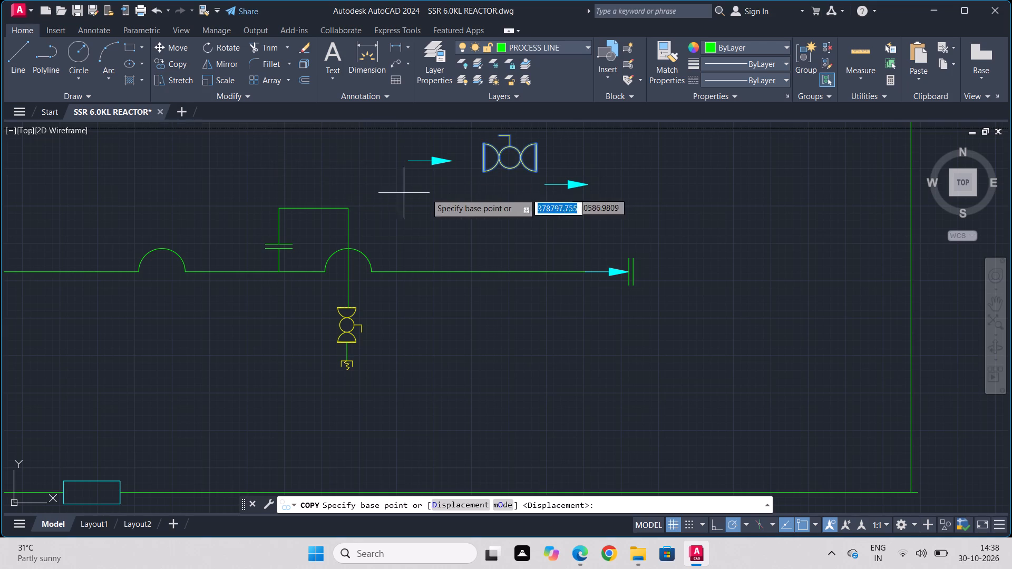
click(487, 159)
scroll(832, 326, down, 2)
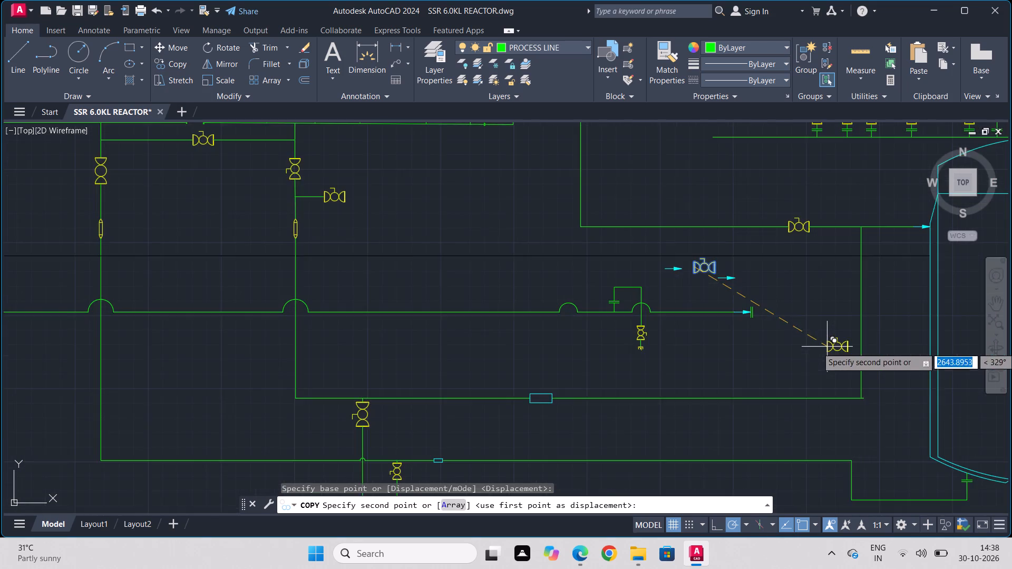
middle_drag(826, 347, 108, 225)
scroll(108, 225, down, 1)
scroll(312, 335, up, 4)
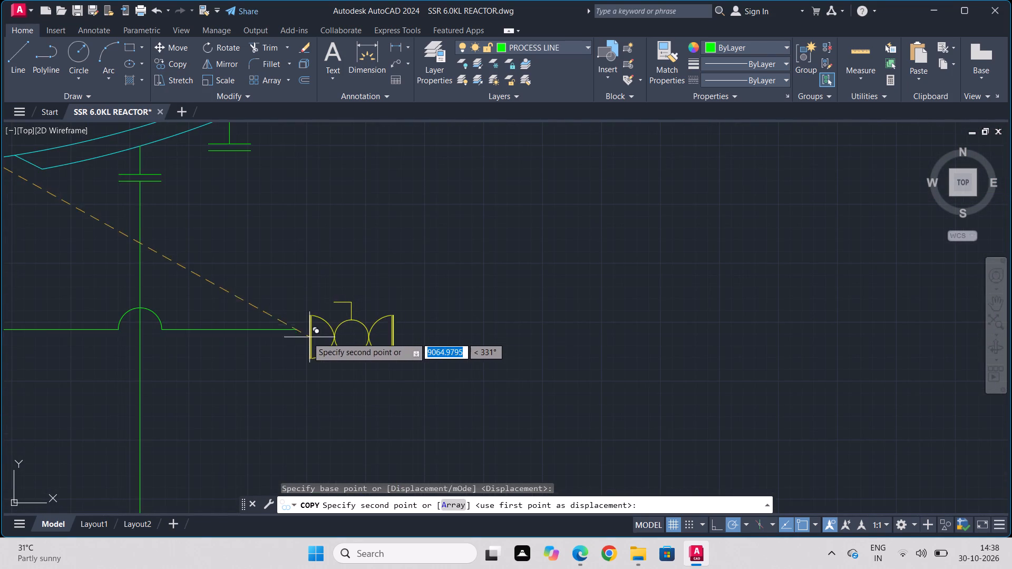
click(299, 329)
key(Escape)
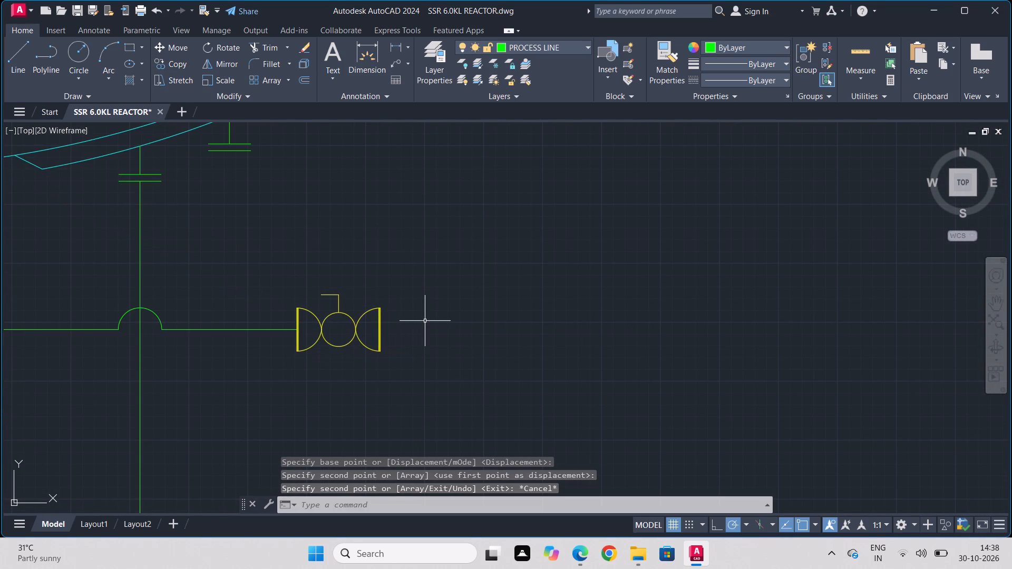
Draw a horizontal pipe line about 735 units long rightward from the middle of the branch valve's outlet face.
scroll(427, 322, up, 1)
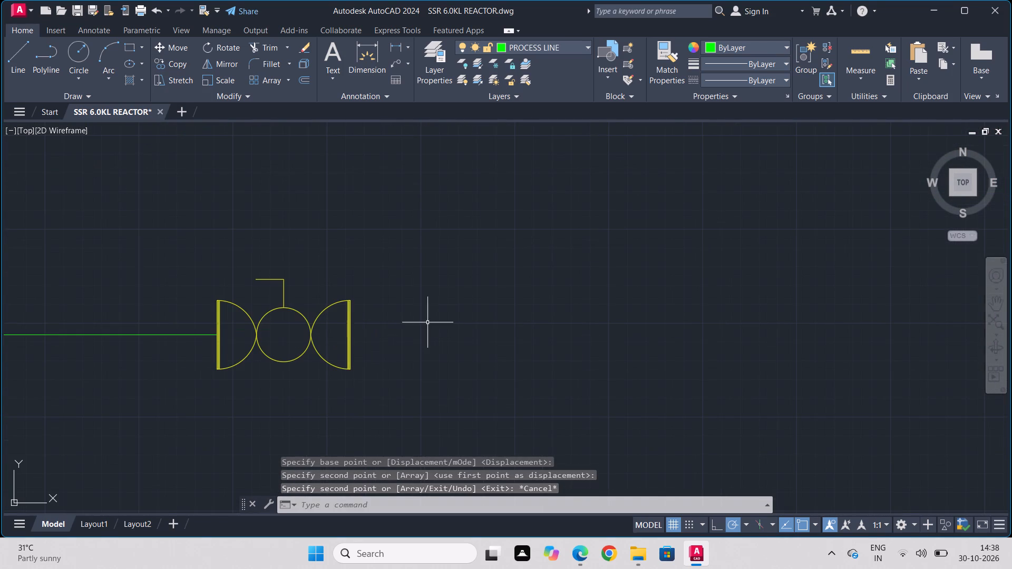
key(l)
key(Return)
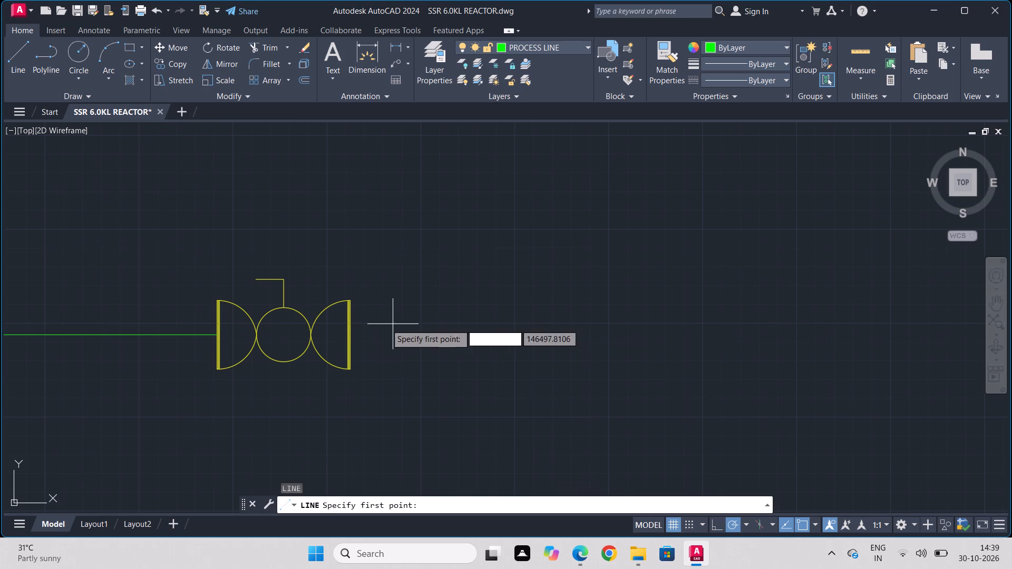
click(353, 334)
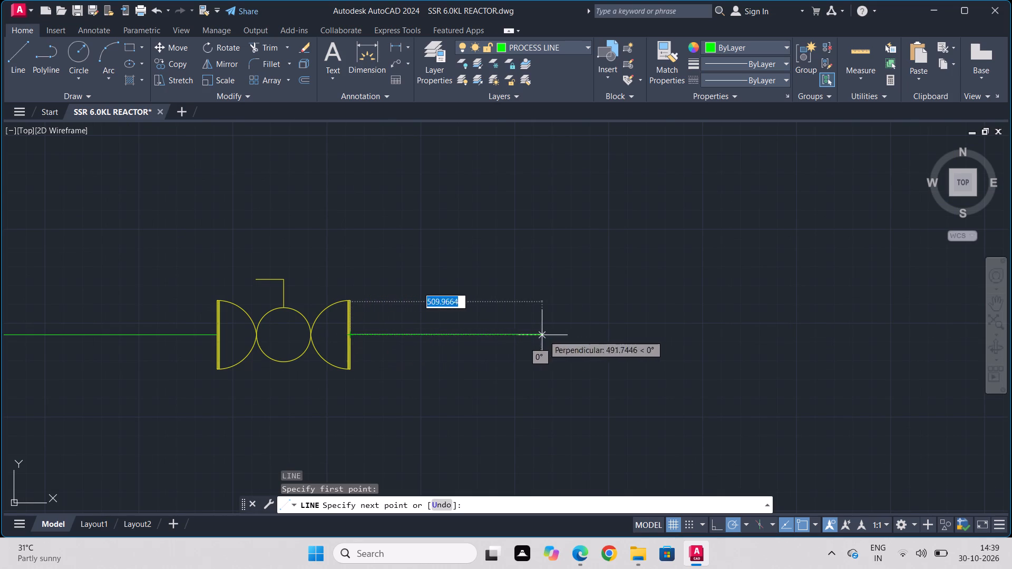
click(628, 332)
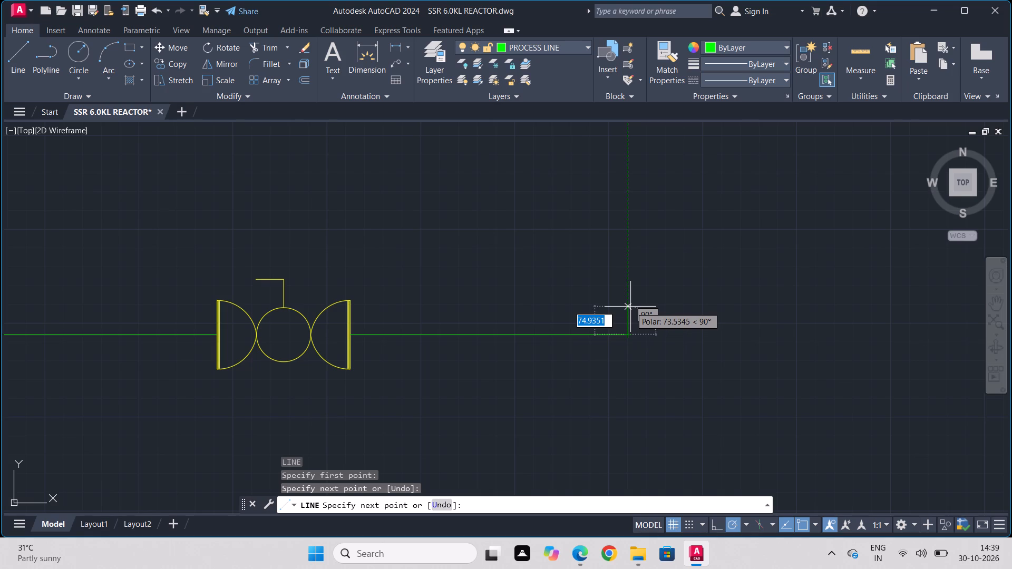
key(Escape)
Examine the reference P&ID for the fittings on the branch line between its valve and the PU FERRULE CONNECTION.
scroll(604, 320, down, 2)
scroll(427, 370, up, 1)
scroll(270, 372, down, 1)
scroll(103, 360, down, 3)
scroll(48, 362, down, 1)
middle_drag(49, 362, 783, 357)
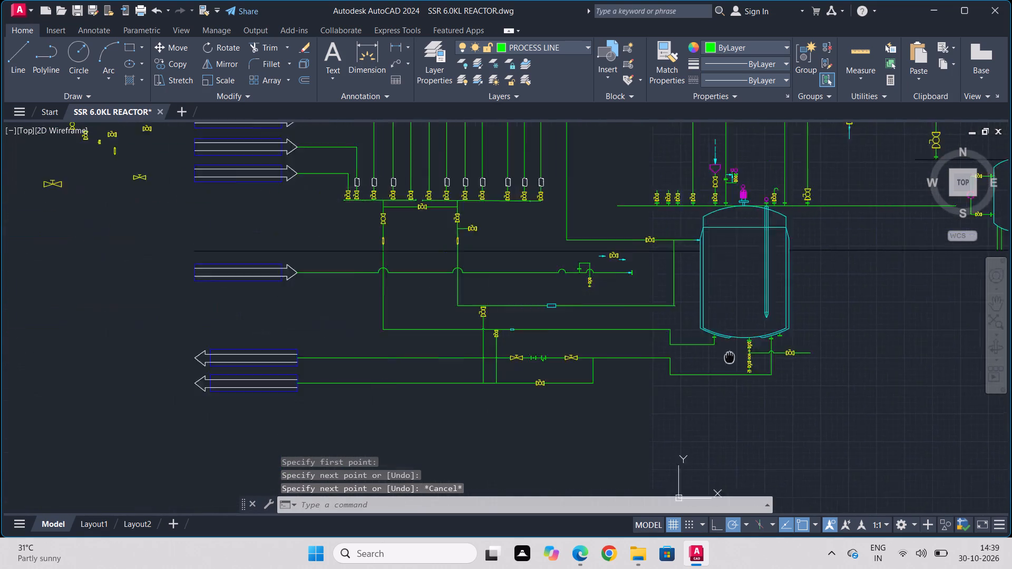
middle_drag(783, 357, 888, 357)
scroll(892, 357, down, 1)
middle_drag(110, 354, 1011, 216)
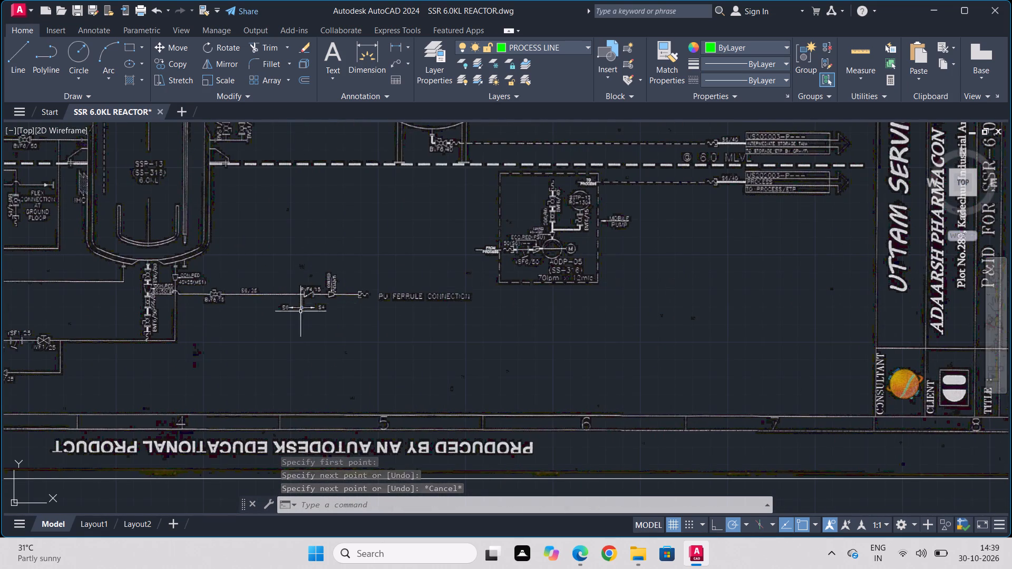
scroll(295, 311, up, 3)
scroll(340, 242, up, 3)
scroll(444, 304, down, 2)
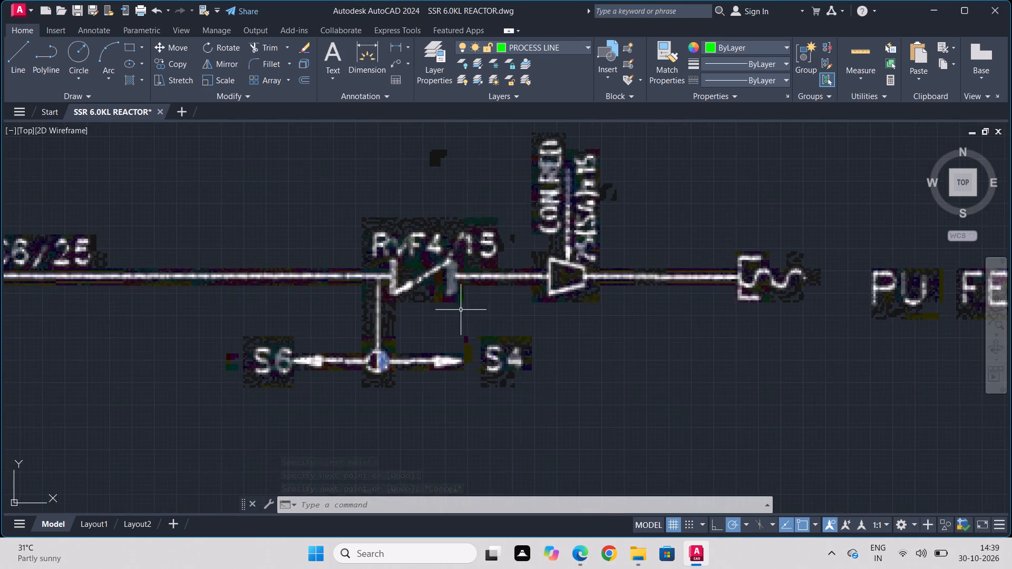
scroll(568, 332, down, 1)
scroll(695, 347, down, 3)
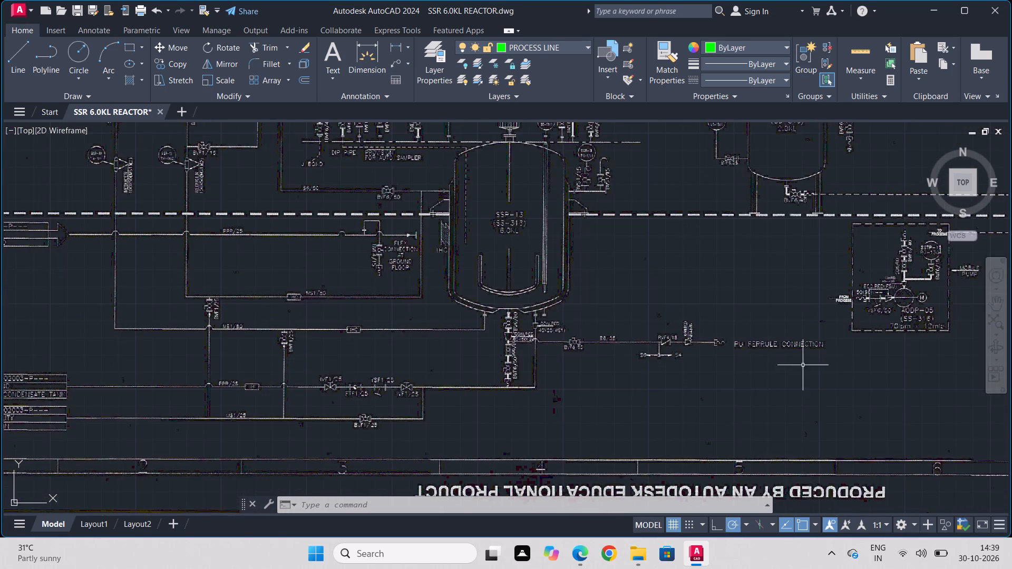
scroll(805, 365, down, 1)
scroll(262, 393, down, 1)
middle_drag(765, 315, 0, 320)
scroll(748, 315, down, 1)
scroll(215, 337, up, 2)
scroll(215, 337, down, 1)
scroll(215, 337, up, 2)
scroll(289, 258, up, 3)
scroll(126, 323, down, 2)
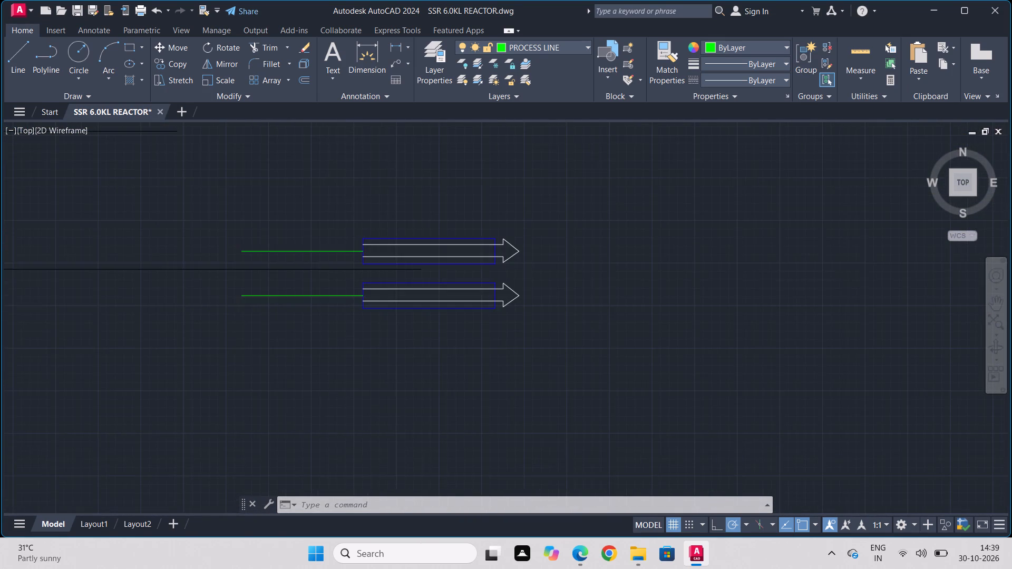
scroll(126, 323, down, 2)
middle_drag(61, 335, 363, 321)
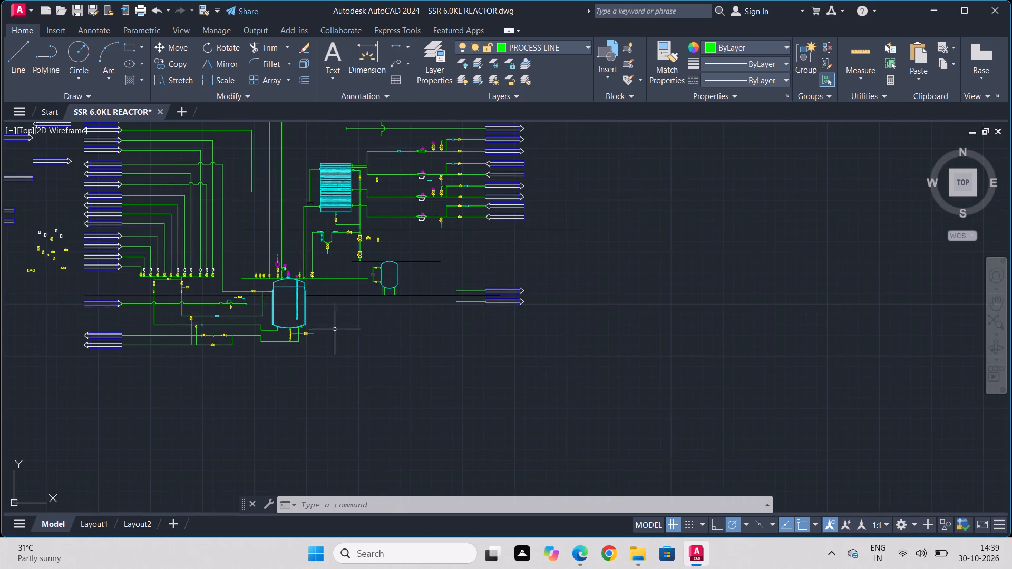
scroll(294, 340, up, 4)
scroll(238, 311, down, 2)
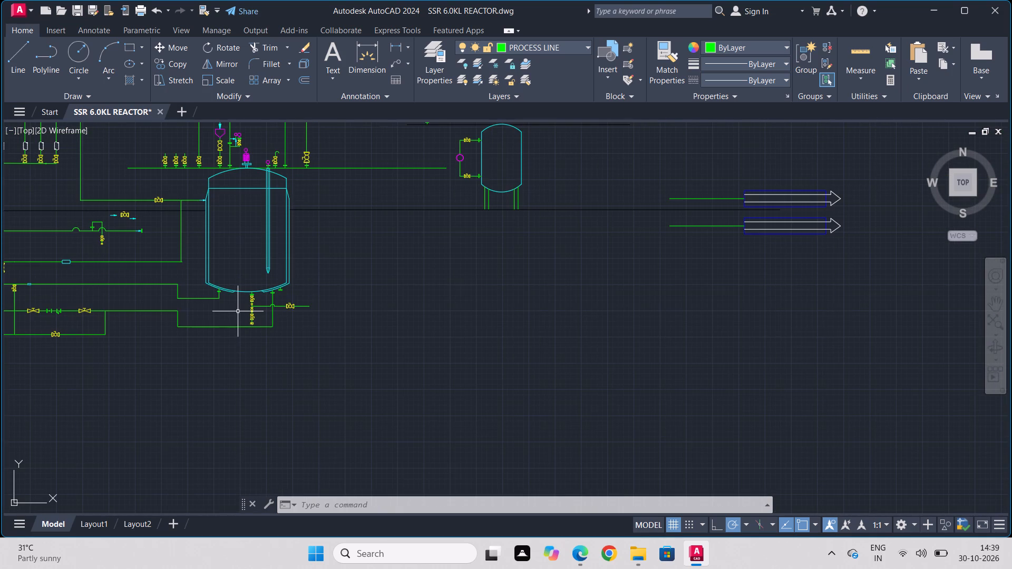
Draw a check valve at the branch's end: two vertical lines about 207 units tall, joined by a diagonal from the first's bottom to the second's midpoint.
scroll(301, 293, up, 2)
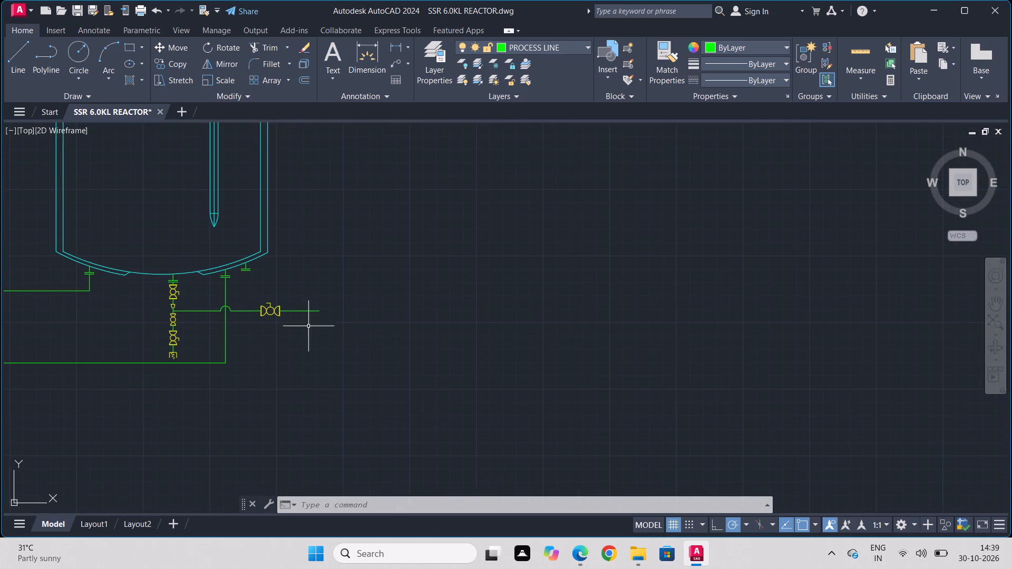
scroll(333, 330, up, 3)
key(l)
key(Return)
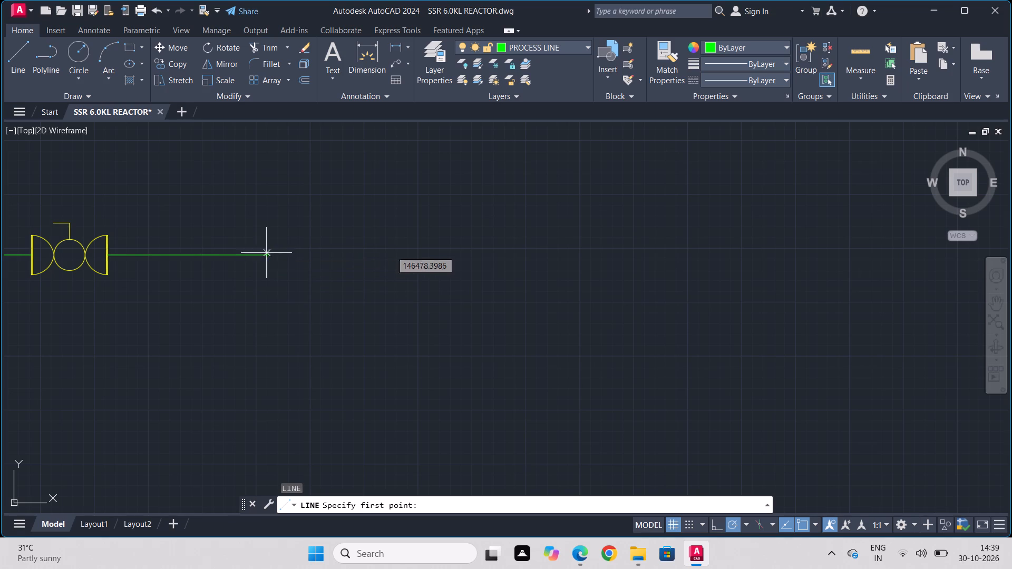
click(269, 232)
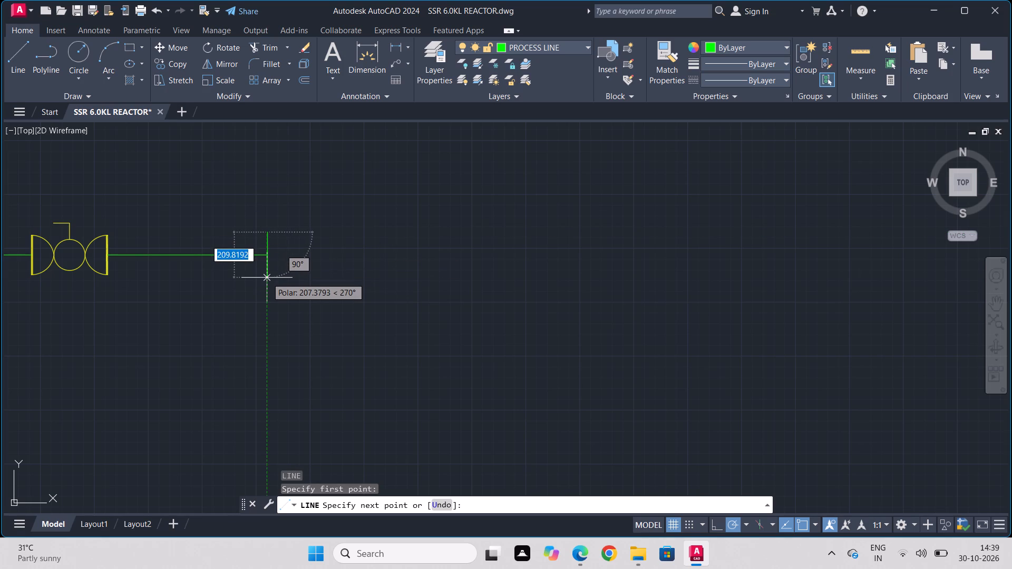
click(267, 278)
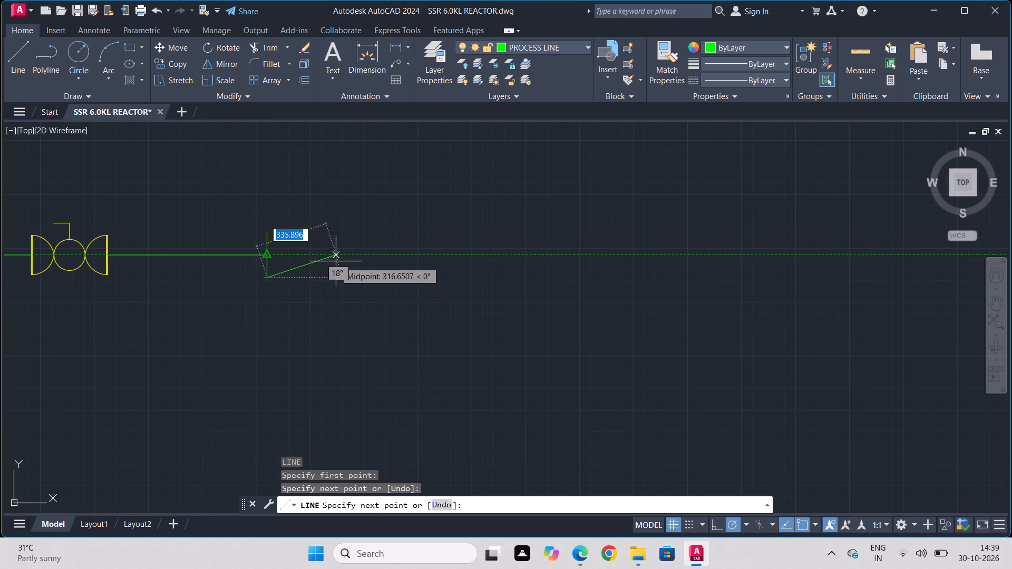
click(337, 257)
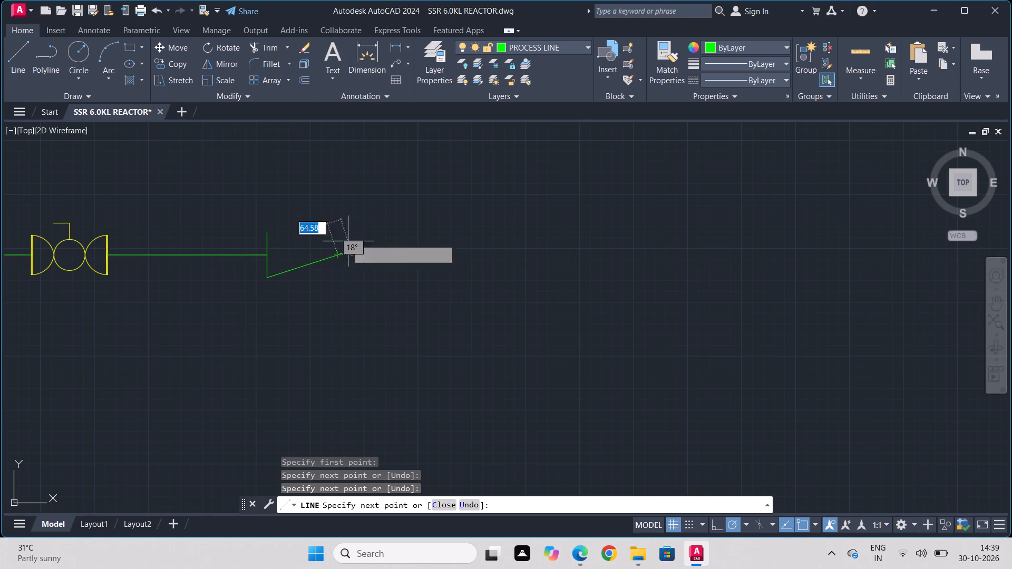
key(Escape)
key(l)
key(Return)
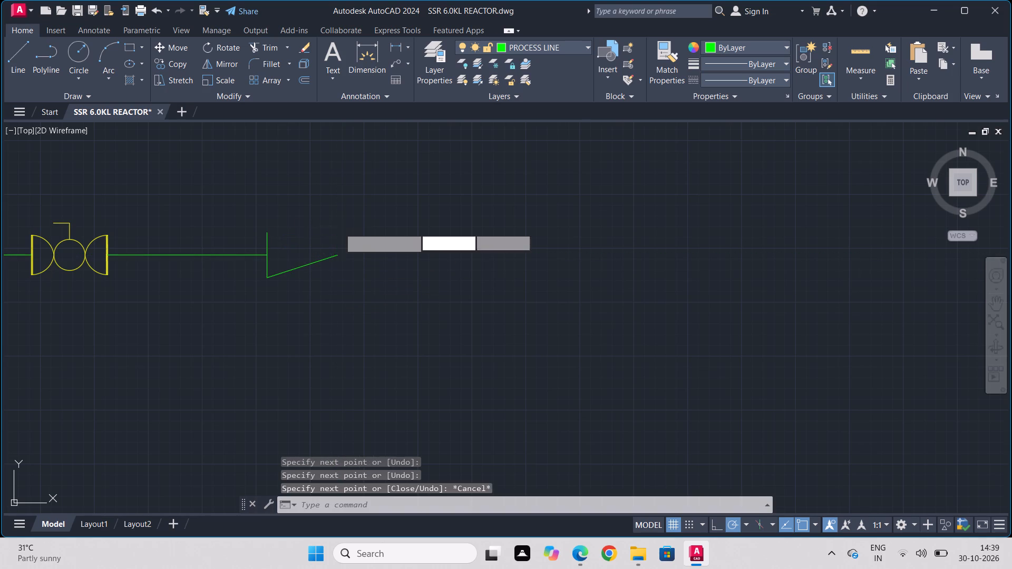
click(339, 233)
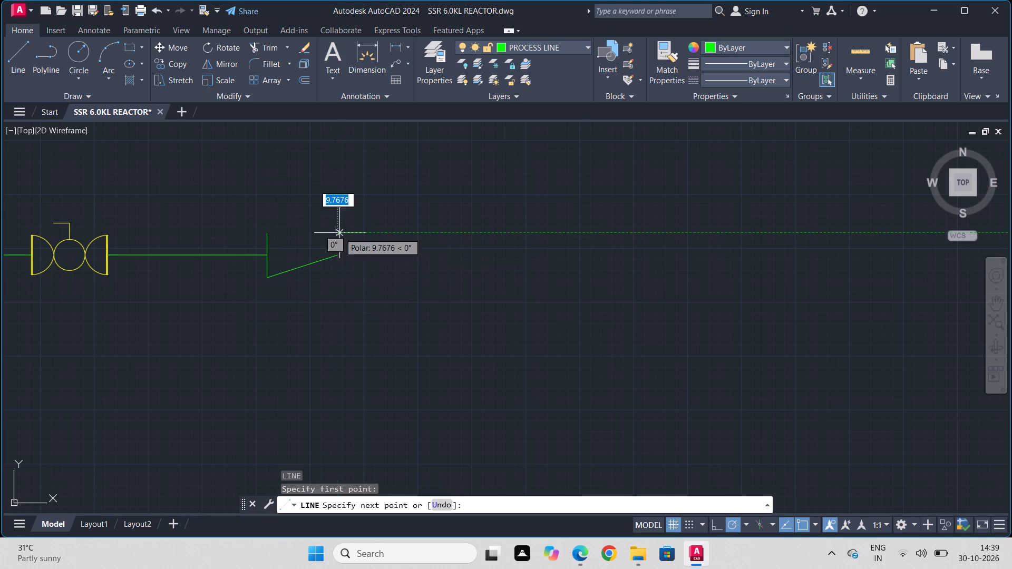
click(339, 277)
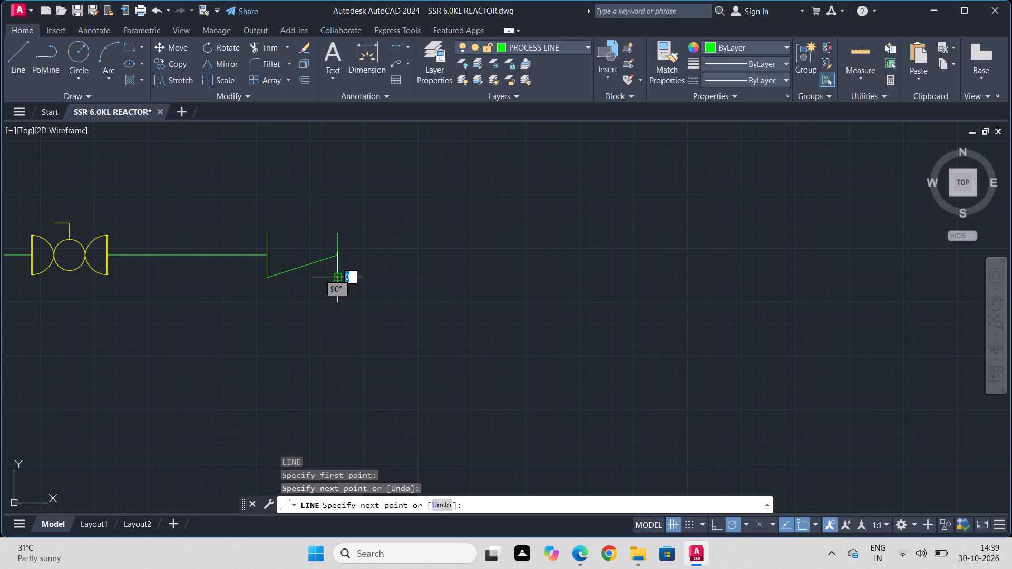
key(Escape)
Draw a horizontal pipe line about 632 units long rightward from the midpoint of the check valve's far vertical line.
key(l)
key(Return)
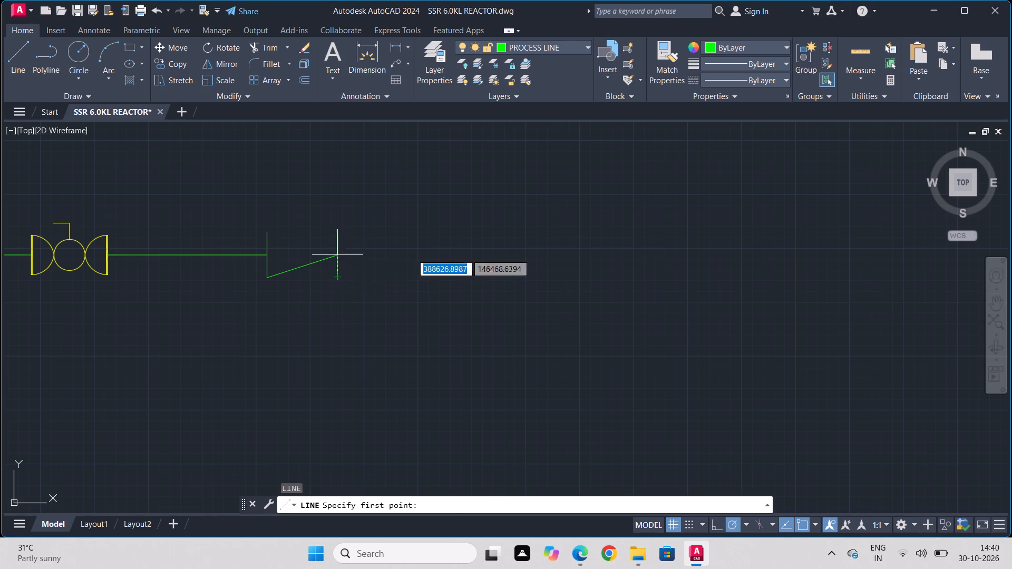
click(337, 253)
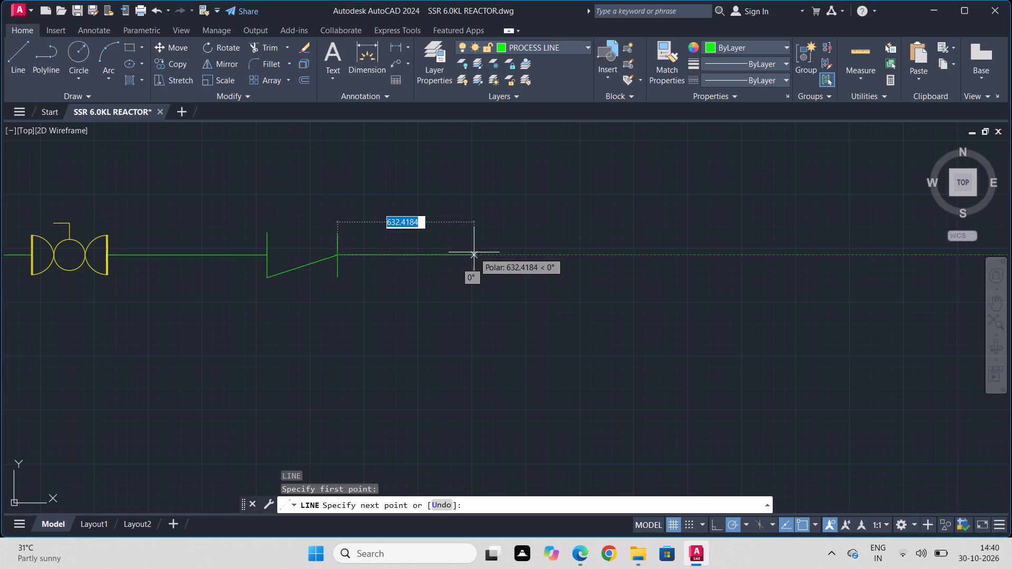
click(474, 253)
key(Escape)
Copy the reducer from the bottom outlet's valve chain, based on its top edge midpoint, to just below the branch line's free end.
scroll(449, 270, down, 3)
scroll(199, 333, down, 1)
scroll(181, 311, up, 1)
scroll(176, 317, down, 1)
scroll(176, 317, up, 2)
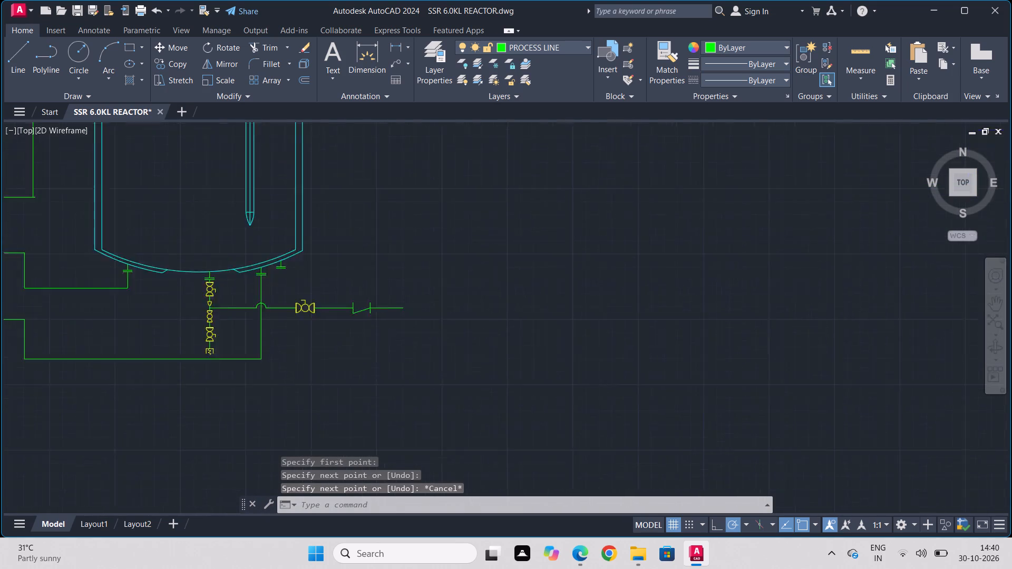
scroll(233, 284, up, 5)
middle_drag(218, 334, 348, 258)
scroll(337, 275, up, 3)
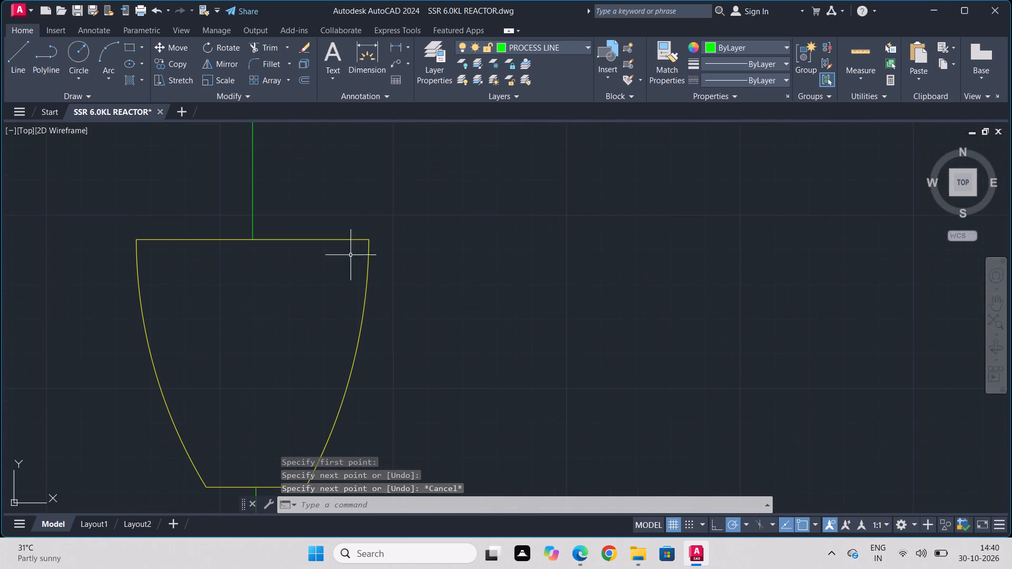
click(365, 236)
middle_drag(310, 378, 354, 232)
scroll(310, 377, down, 1)
click(342, 320)
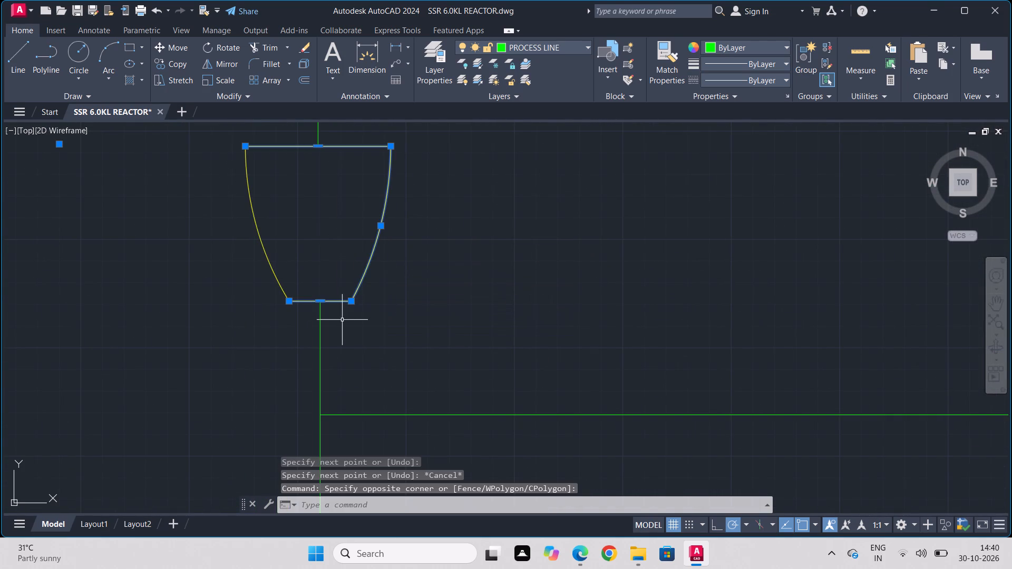
drag(280, 126, 276, 145)
click(236, 329)
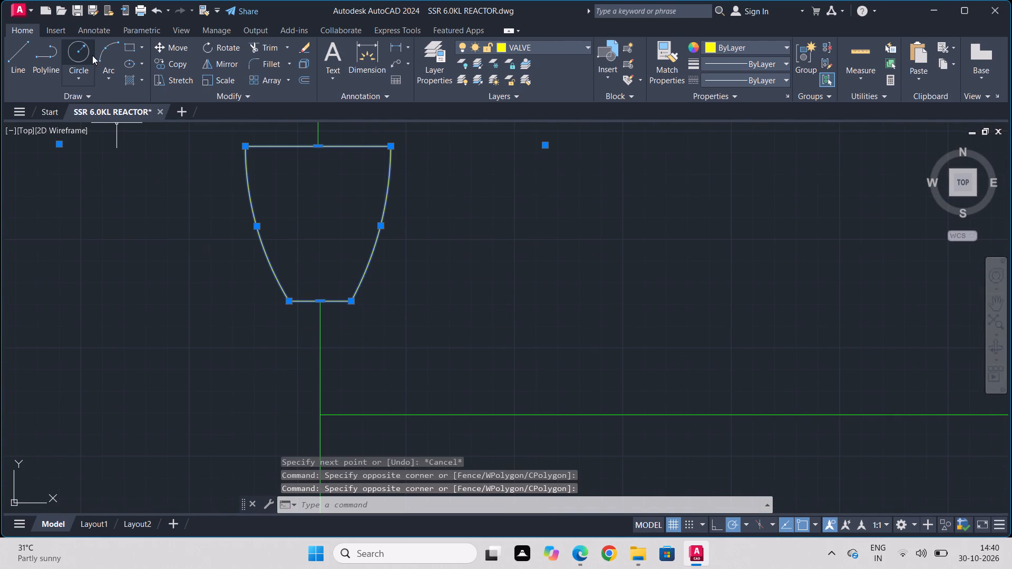
click(173, 66)
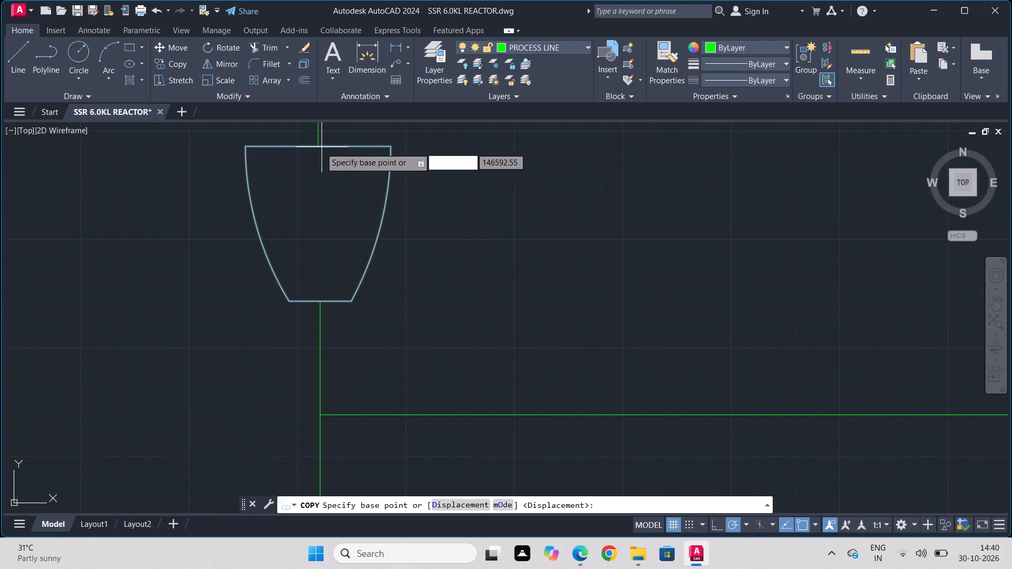
click(320, 148)
scroll(703, 248, down, 3)
middle_drag(805, 256, 100, 238)
scroll(100, 238, down, 1)
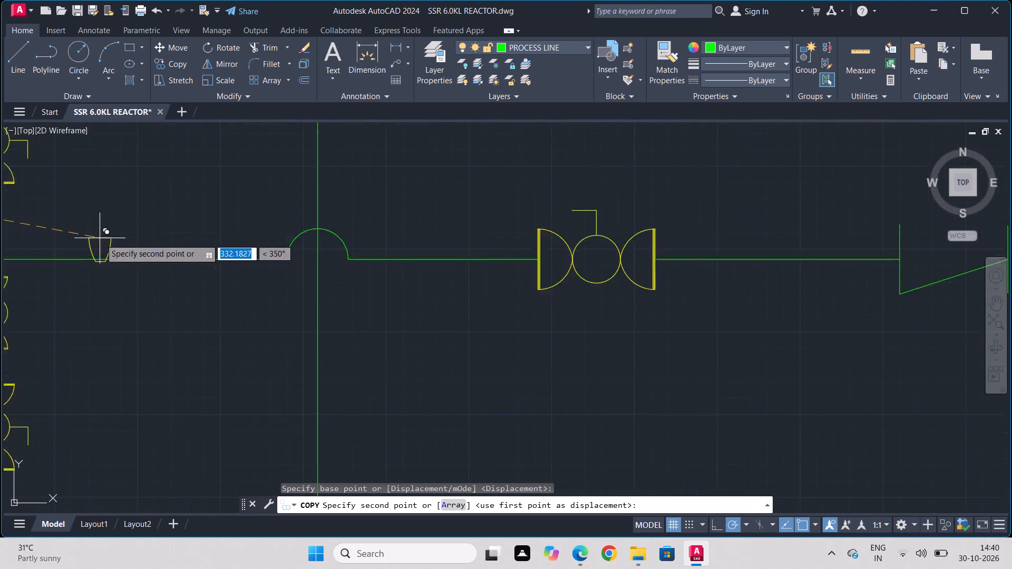
scroll(101, 239, down, 1)
middle_drag(527, 288, 232, 290)
scroll(486, 295, up, 2)
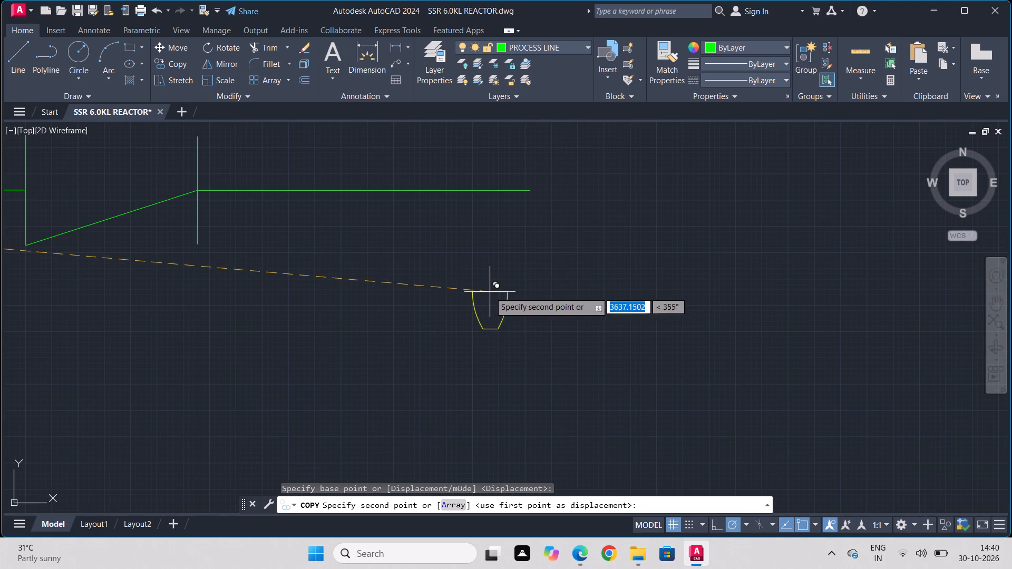
click(490, 292)
key(Escape)
Rotate the copied reducer 90° about the midpoint of its wide edge.
drag(537, 255, 528, 260)
click(387, 372)
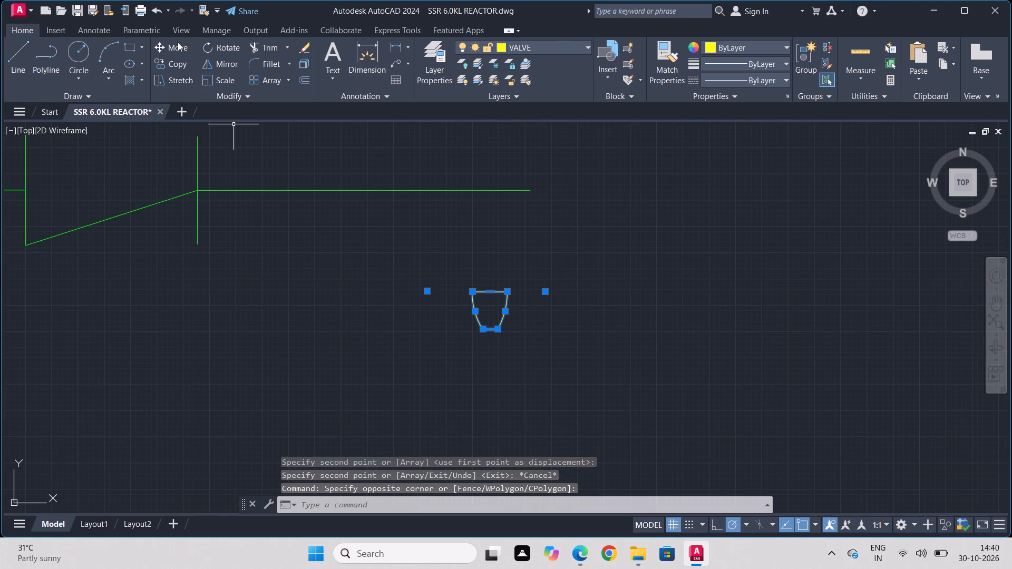
click(215, 43)
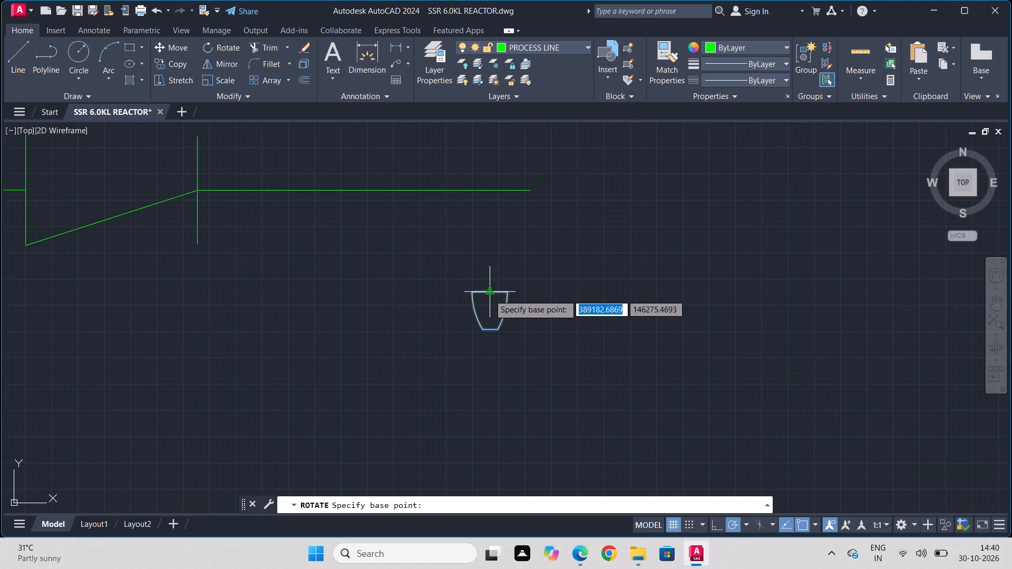
click(489, 295)
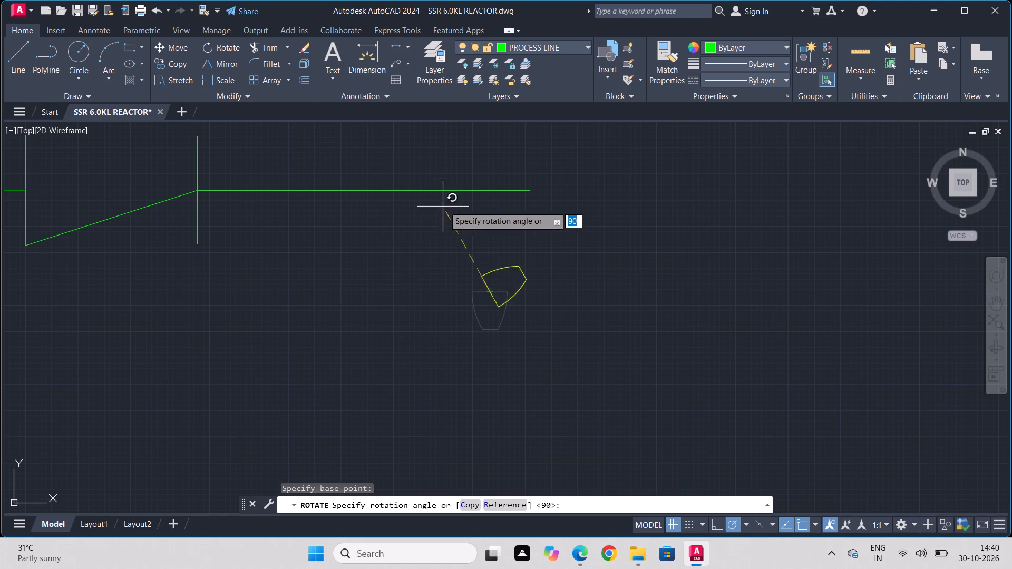
click(486, 206)
Scale the rotated reducer up by a factor of about 2.44 about its wide edge's midpoint.
click(586, 265)
click(457, 343)
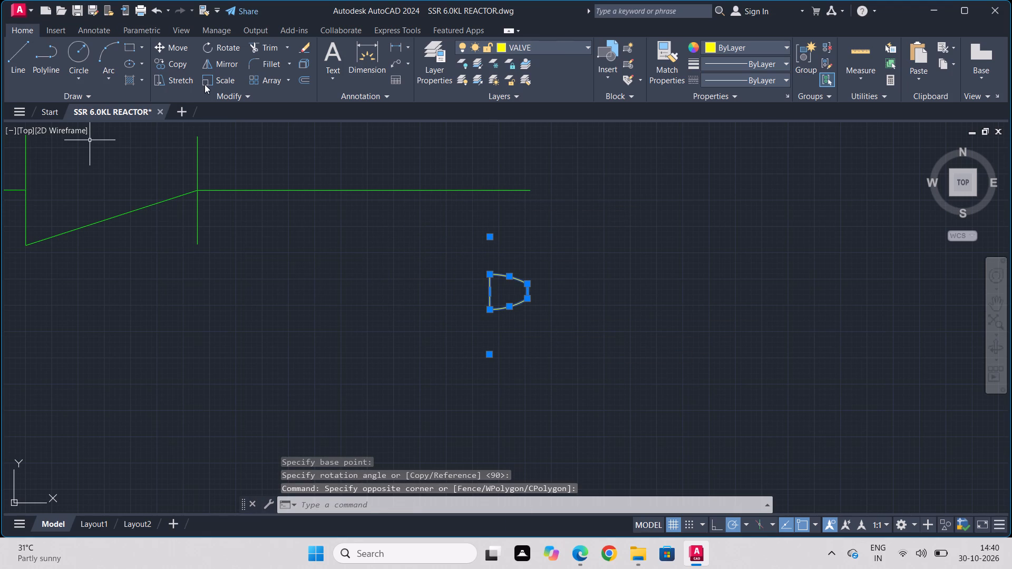
click(208, 85)
click(491, 295)
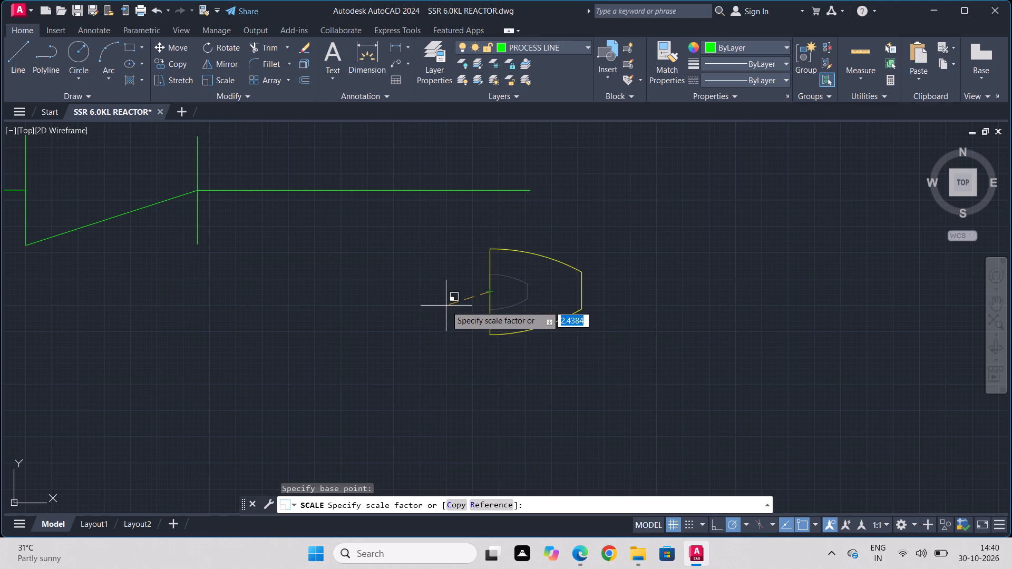
drag(446, 306, 454, 304)
Move the enlarged reducer by its wide edge's midpoint onto the free end of the branch line.
click(626, 256)
click(435, 314)
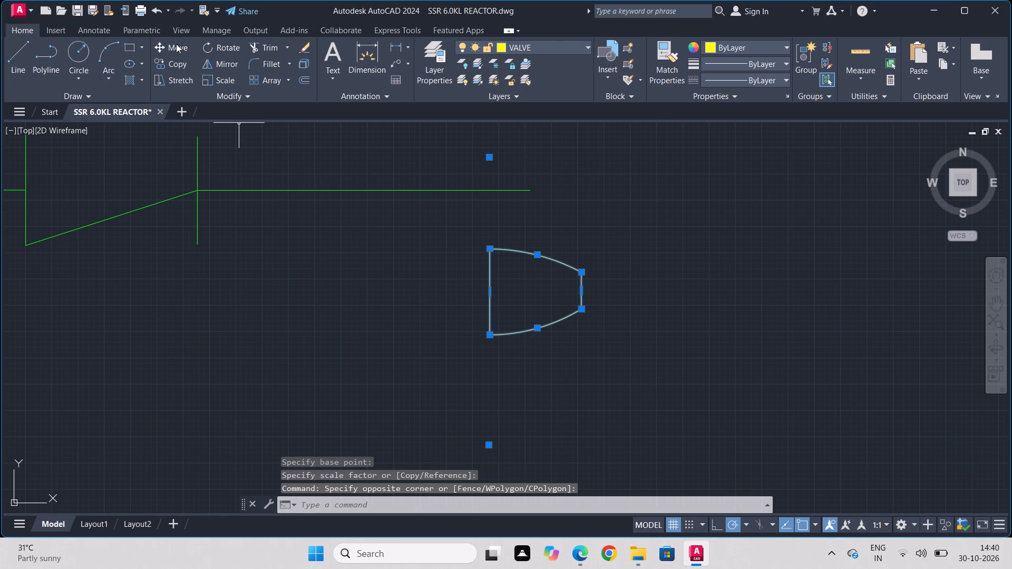
click(176, 44)
click(486, 293)
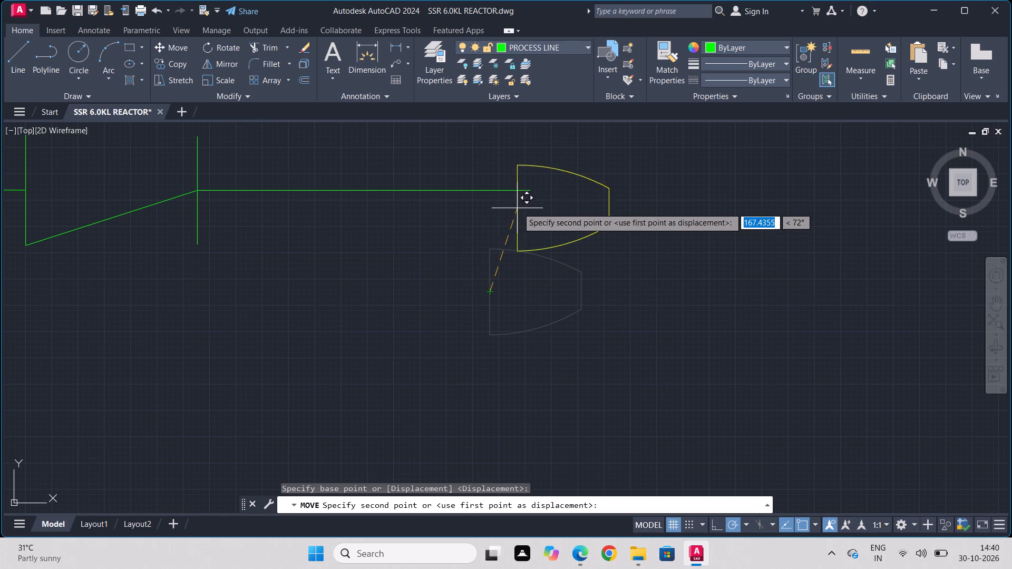
click(528, 191)
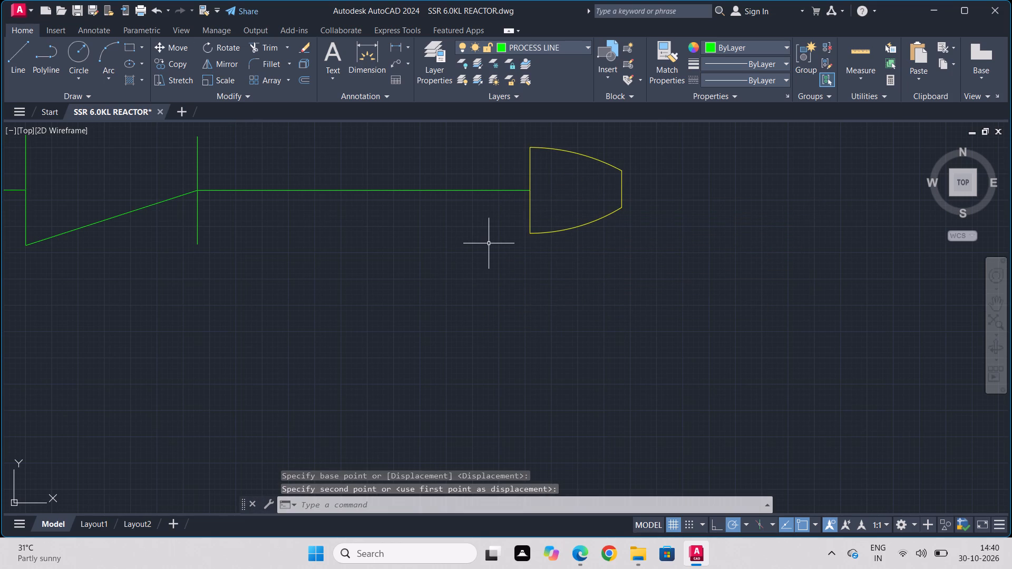
Review the overall P&ID around the reactor, its connected piping and the bottom outlet branch.
scroll(316, 248, down, 3)
scroll(88, 250, down, 2)
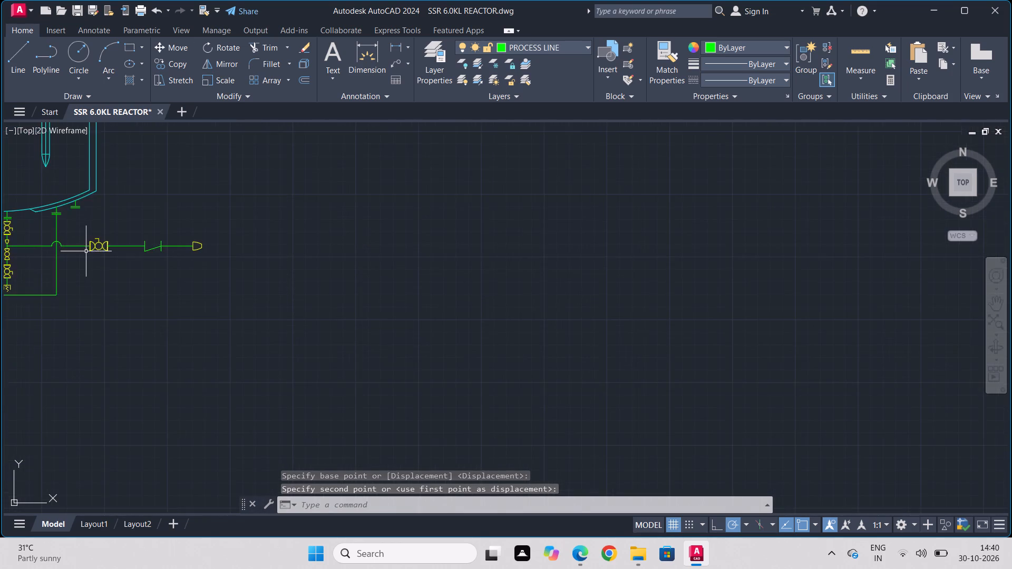
scroll(86, 251, down, 1)
middle_drag(86, 251, 796, 433)
scroll(804, 435, down, 1)
scroll(590, 317, up, 1)
middle_drag(582, 270, 356, 453)
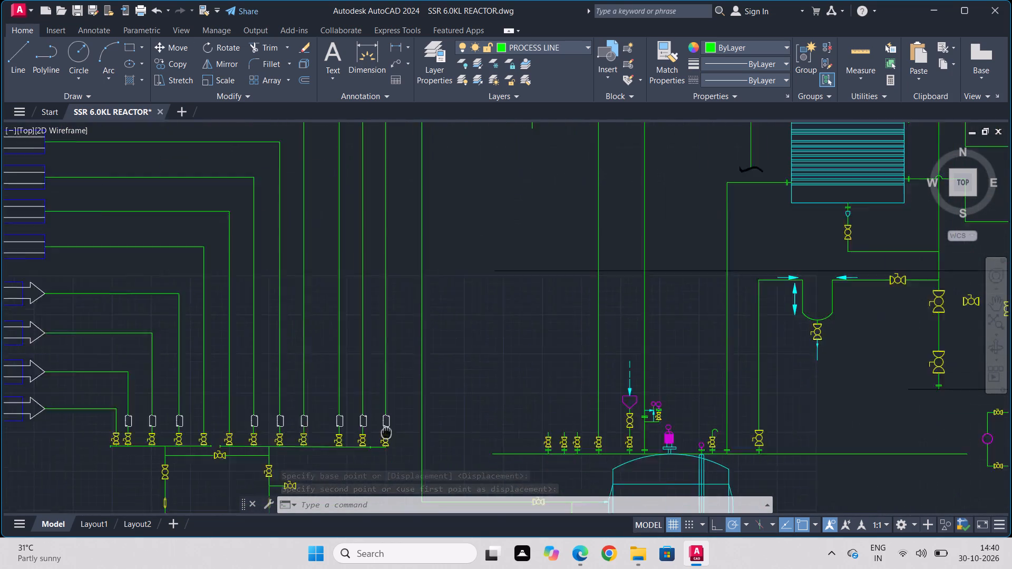
middle_drag(356, 453, 351, 457)
scroll(634, 428, up, 1)
scroll(605, 435, down, 2)
middle_drag(602, 425, 592, 385)
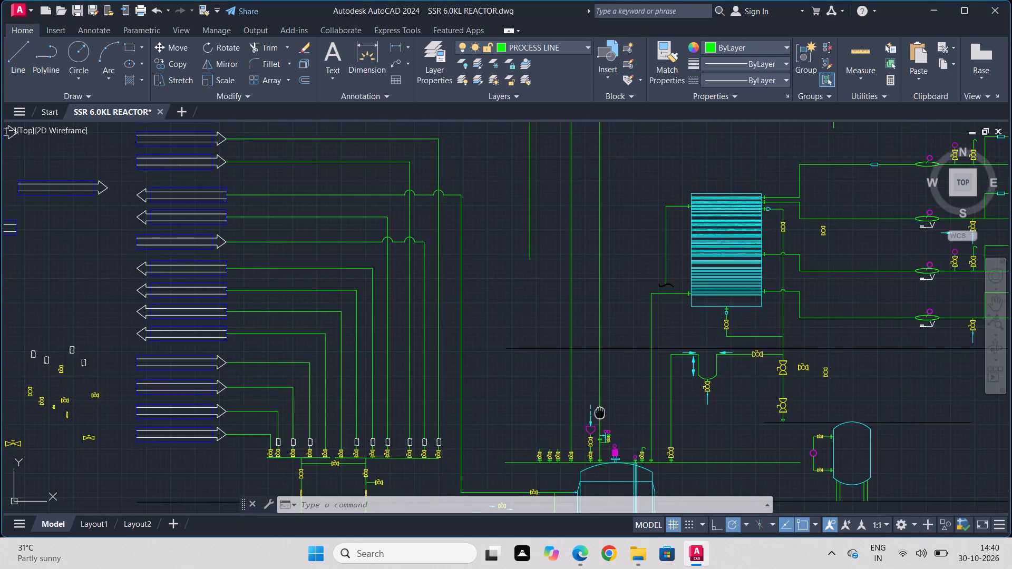
middle_drag(592, 385, 559, 264)
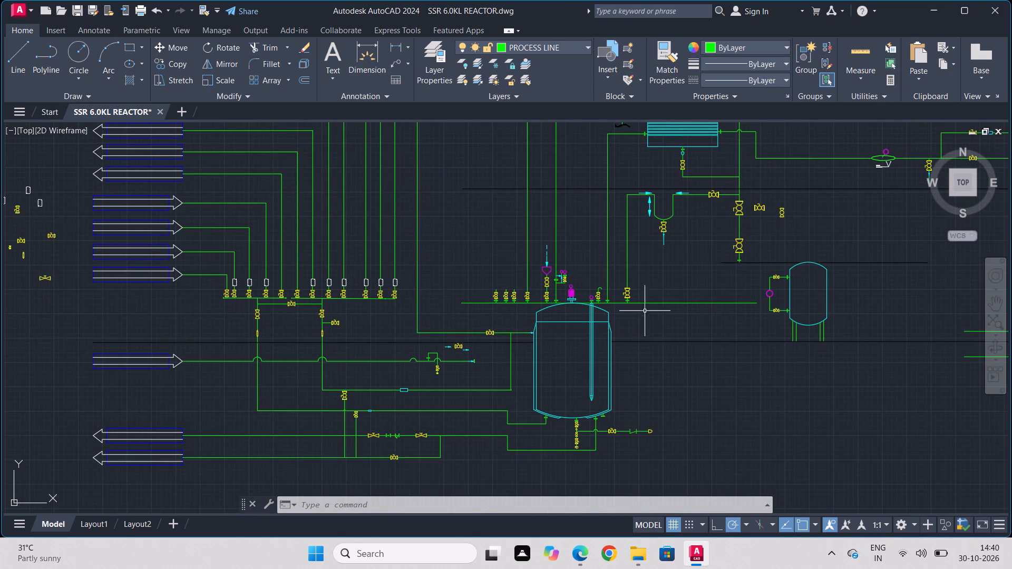
scroll(685, 287, down, 1)
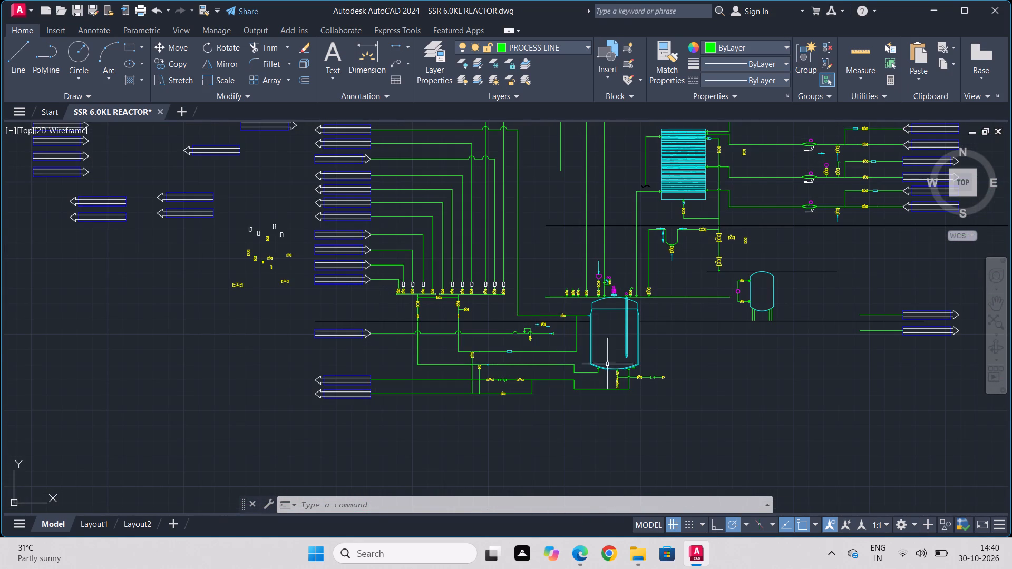
Draw a vertical line downward from the branch pipe between the valve and the check valve, starting nearer the check valve.
scroll(671, 394, up, 3)
scroll(636, 308, up, 2)
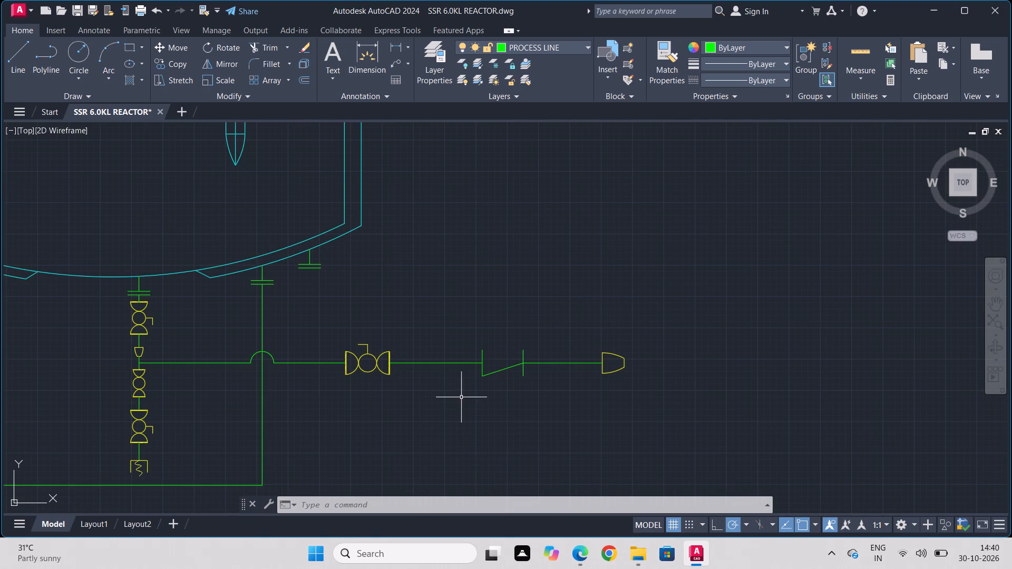
scroll(460, 399, up, 1)
scroll(379, 378, up, 1)
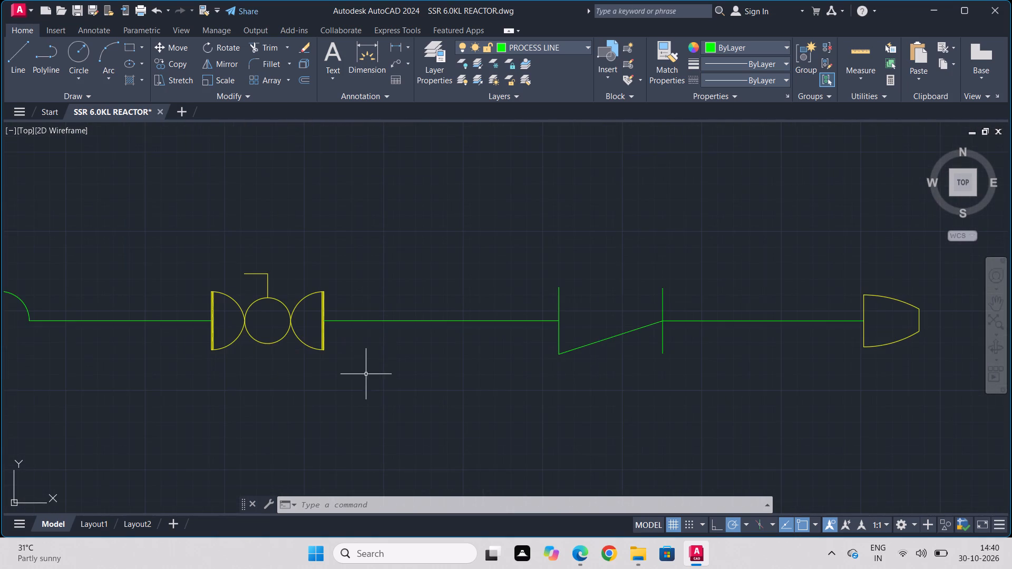
key(l)
key(Return)
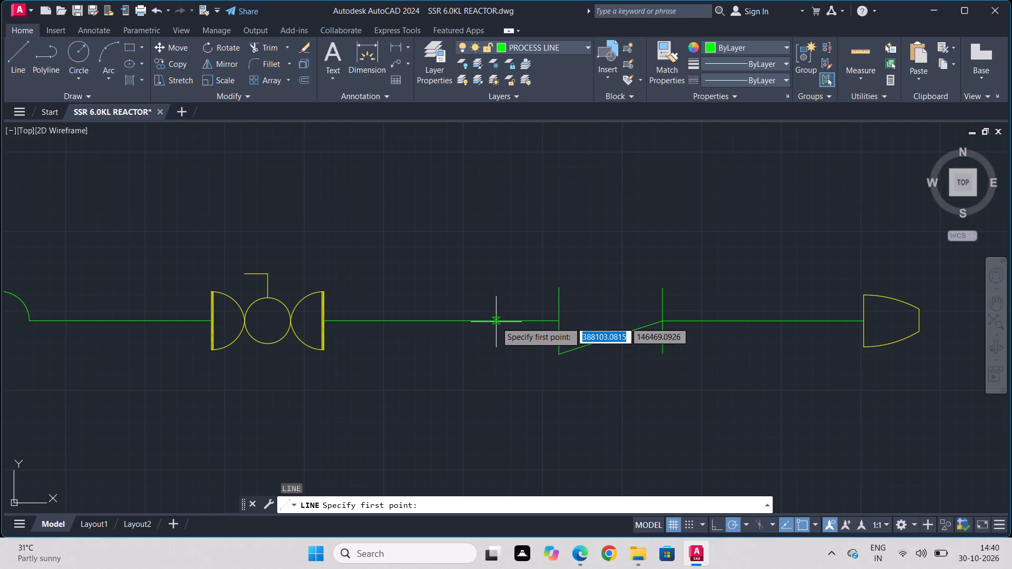
click(486, 322)
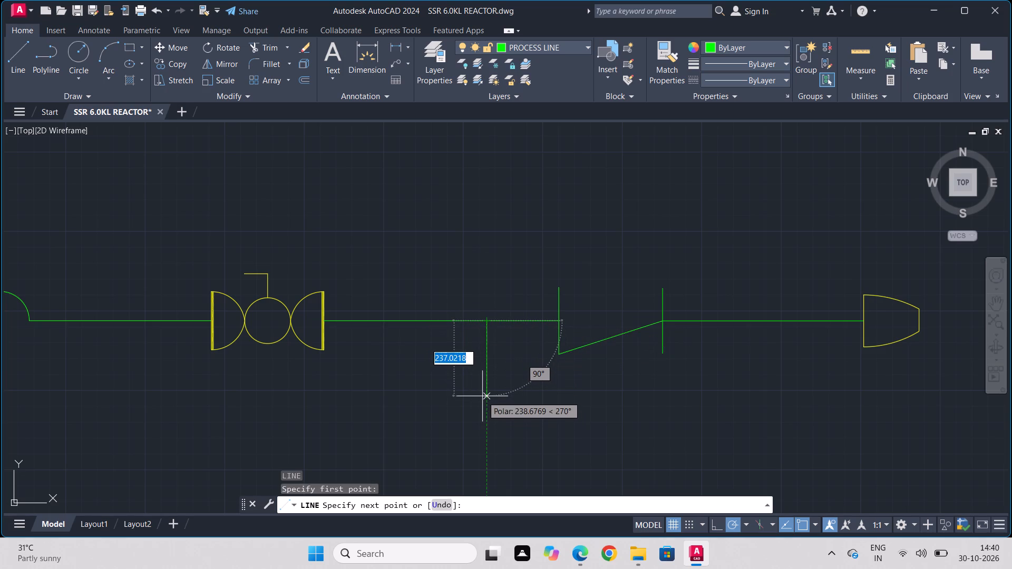
click(486, 427)
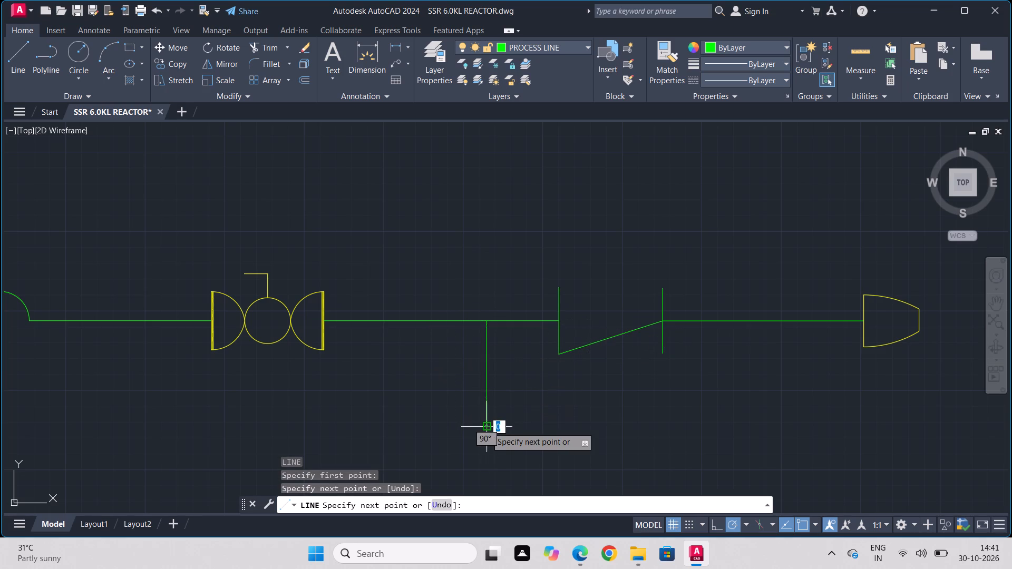
key(Escape)
Copy the instrument circle above the agitator motor, based at its bottom, to the new vertical line's lower end and to open space below-left.
scroll(482, 427, down, 3)
scroll(247, 376, down, 1)
middle_drag(247, 376, 654, 422)
scroll(611, 415, down, 2)
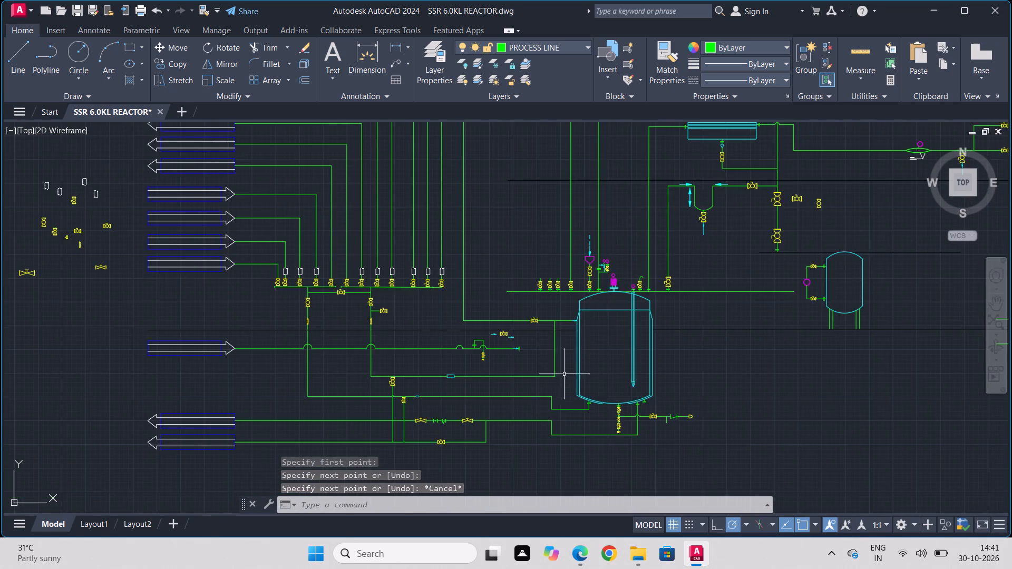
scroll(607, 273, up, 7)
click(635, 291)
click(595, 291)
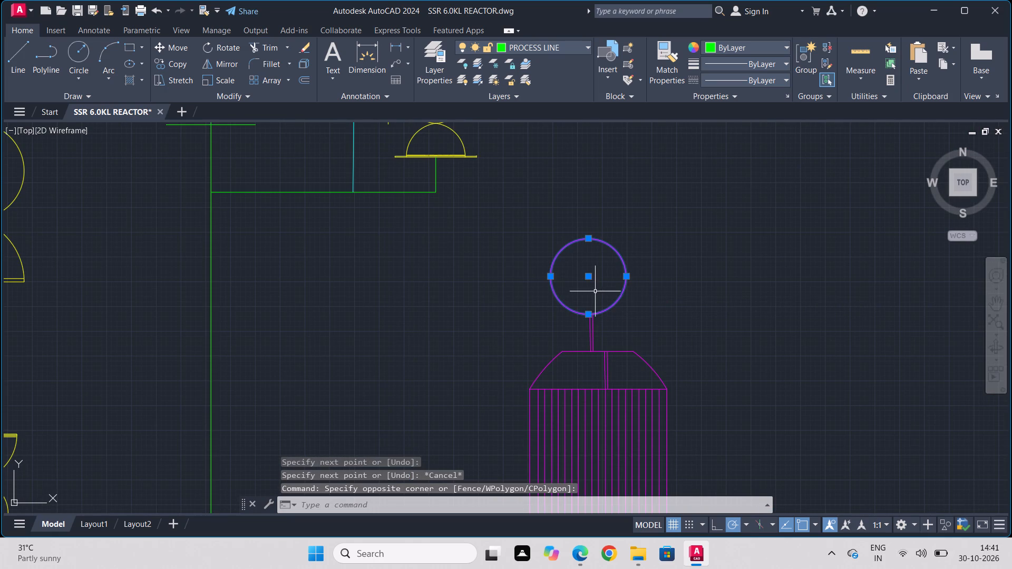
click(174, 60)
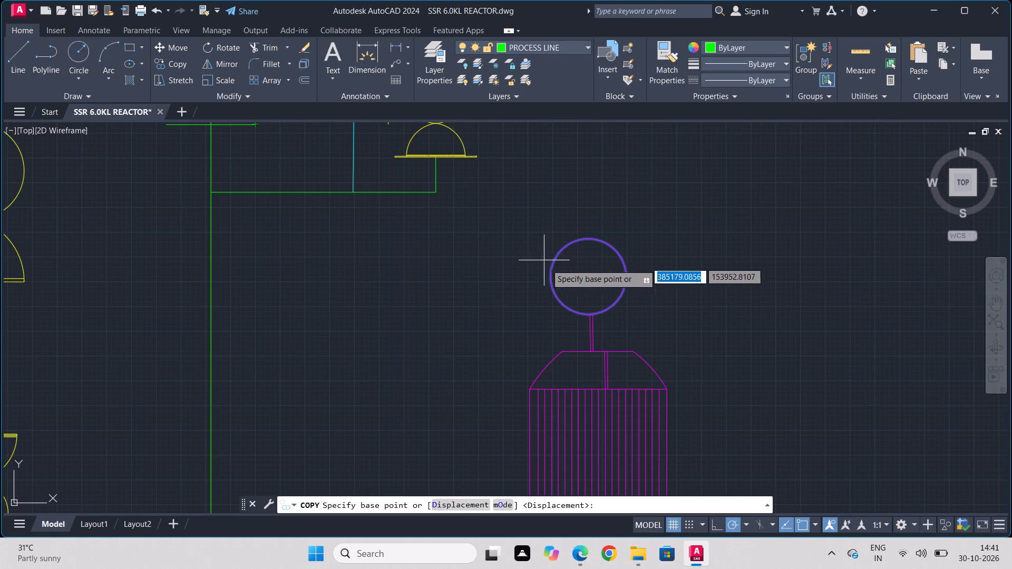
click(593, 318)
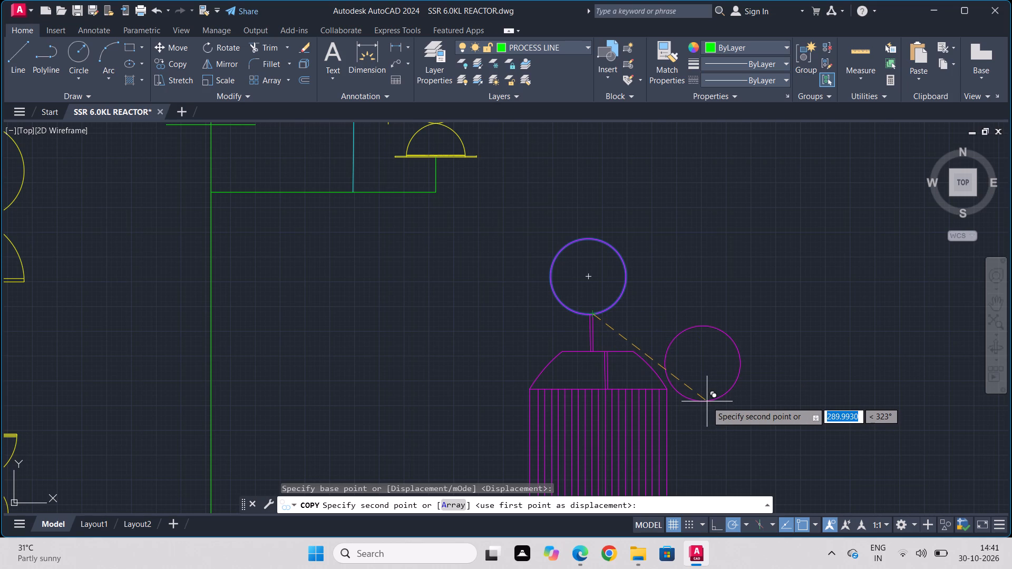
scroll(707, 401, down, 1)
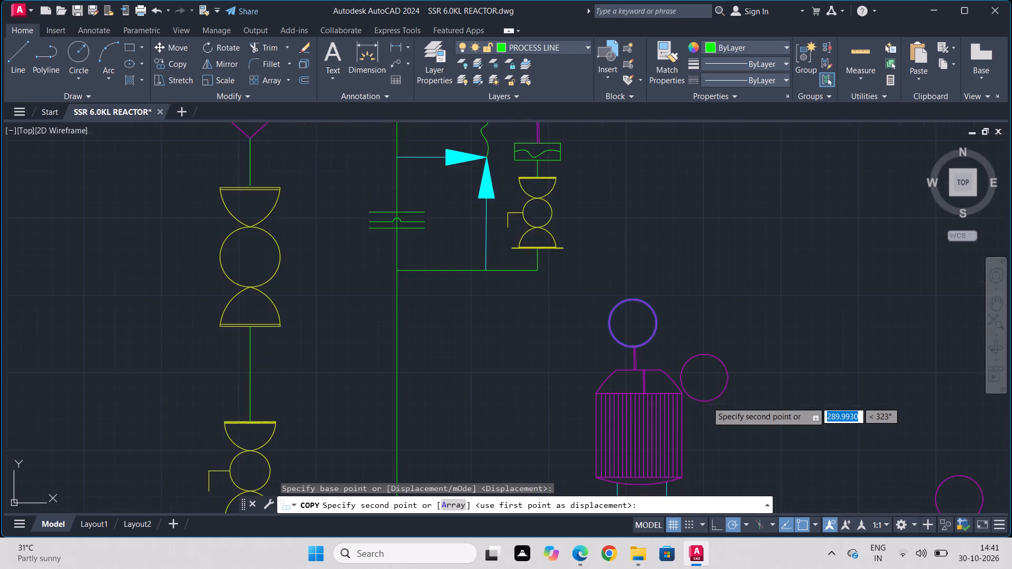
scroll(707, 401, down, 1)
middle_drag(706, 400, 629, 188)
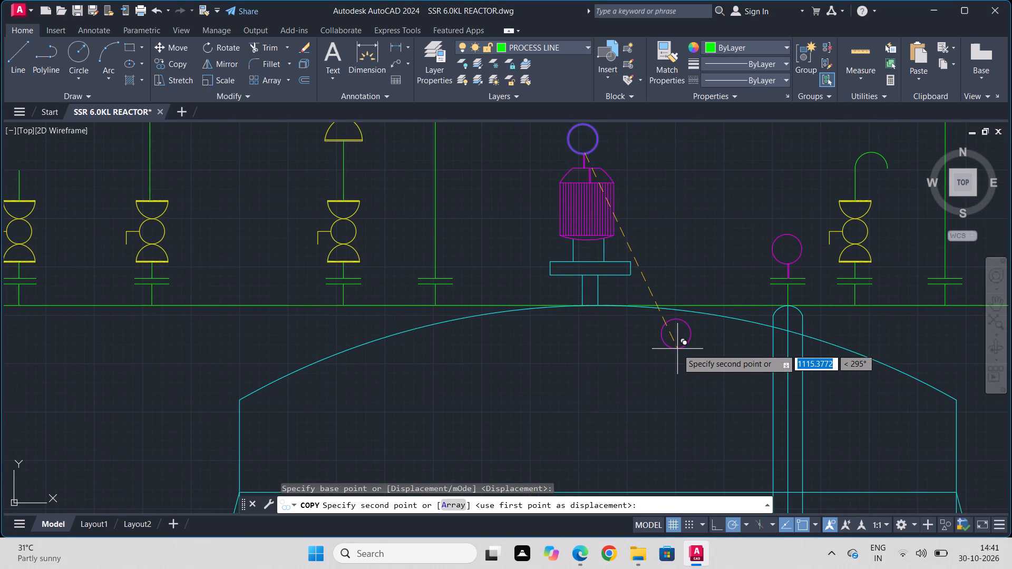
scroll(677, 349, down, 2)
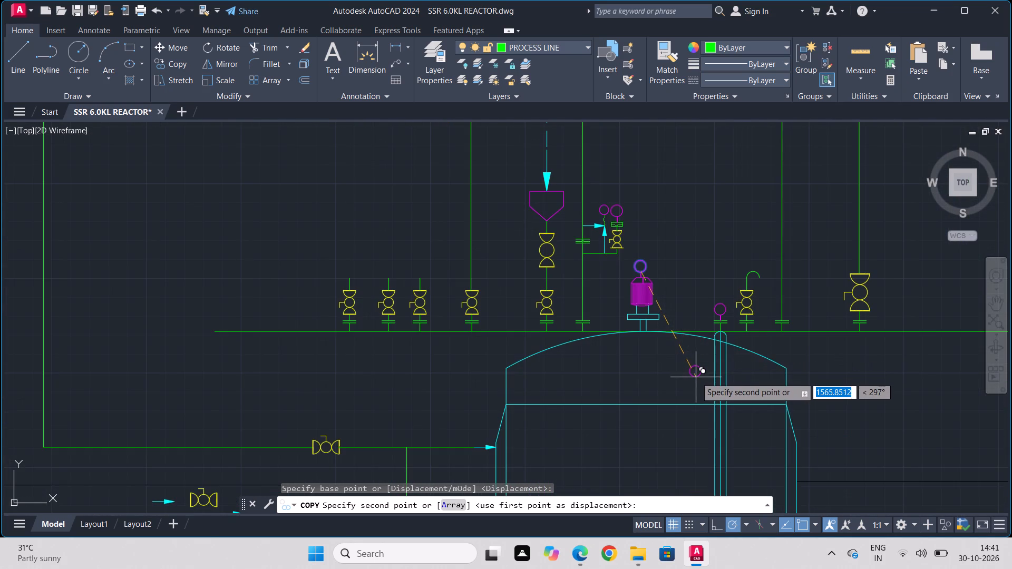
middle_drag(696, 377, 510, 174)
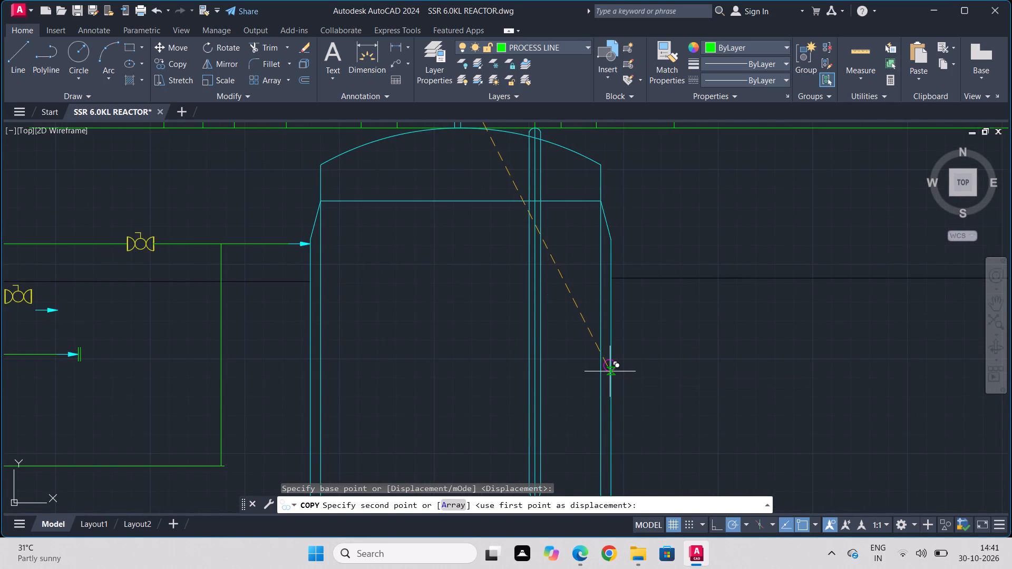
middle_drag(609, 380, 526, 182)
middle_drag(650, 409, 614, 251)
scroll(558, 326, up, 2)
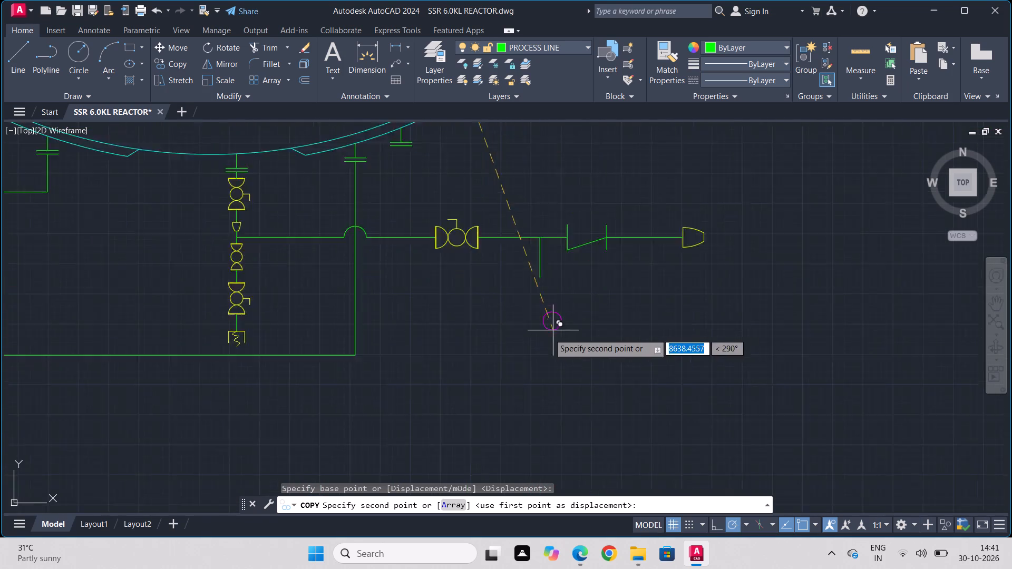
scroll(548, 334, up, 1)
click(522, 189)
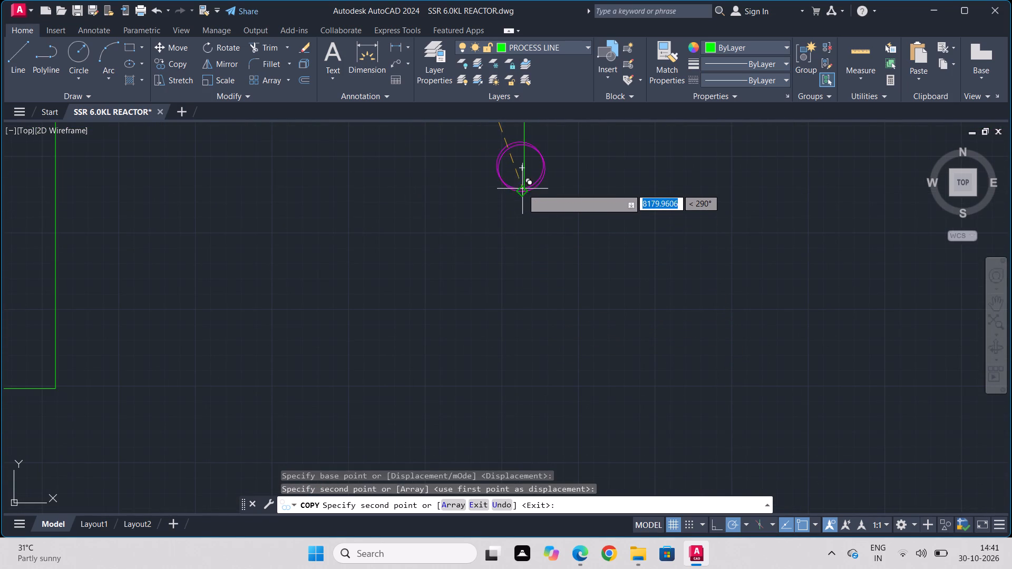
click(362, 306)
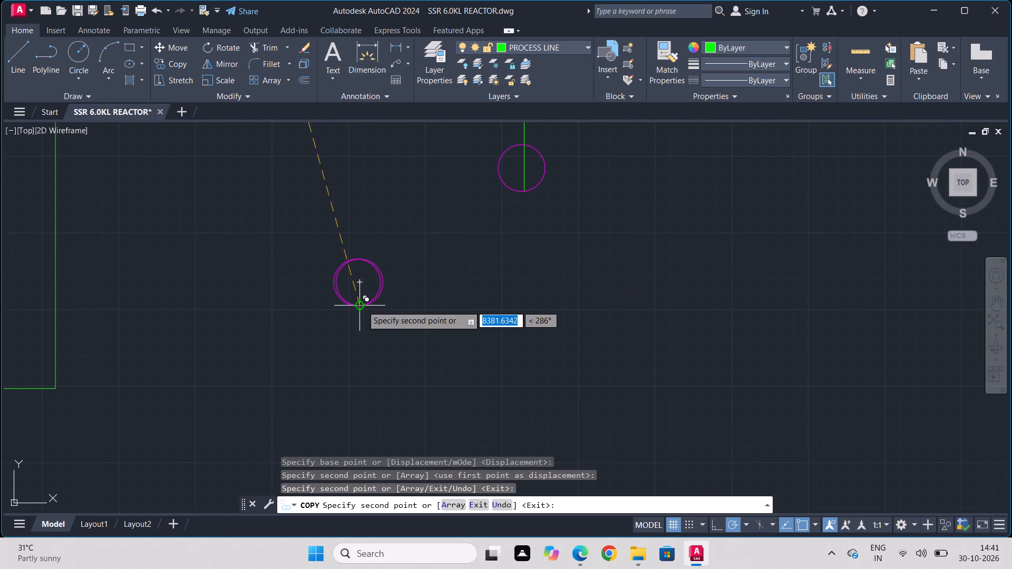
key(Escape)
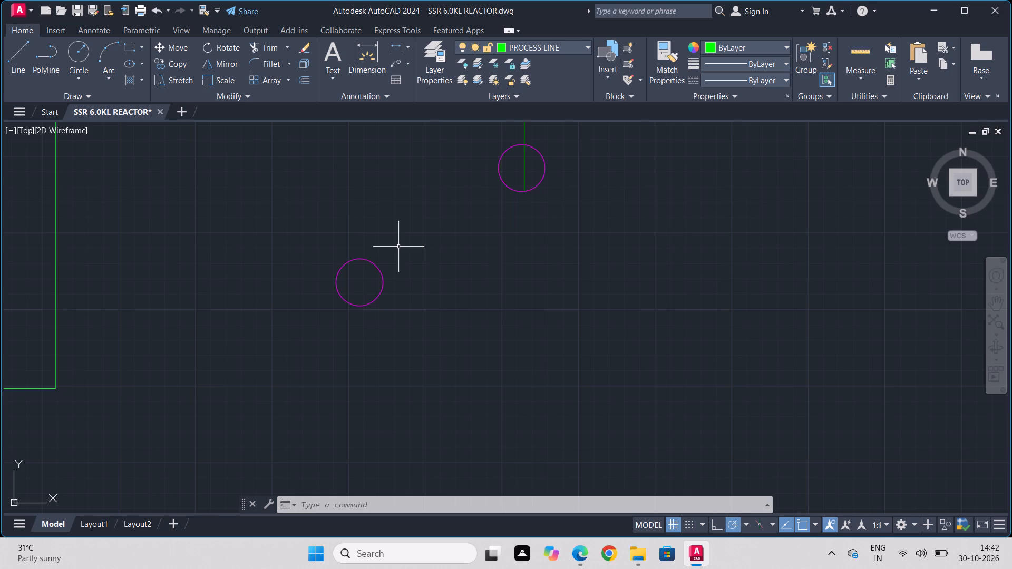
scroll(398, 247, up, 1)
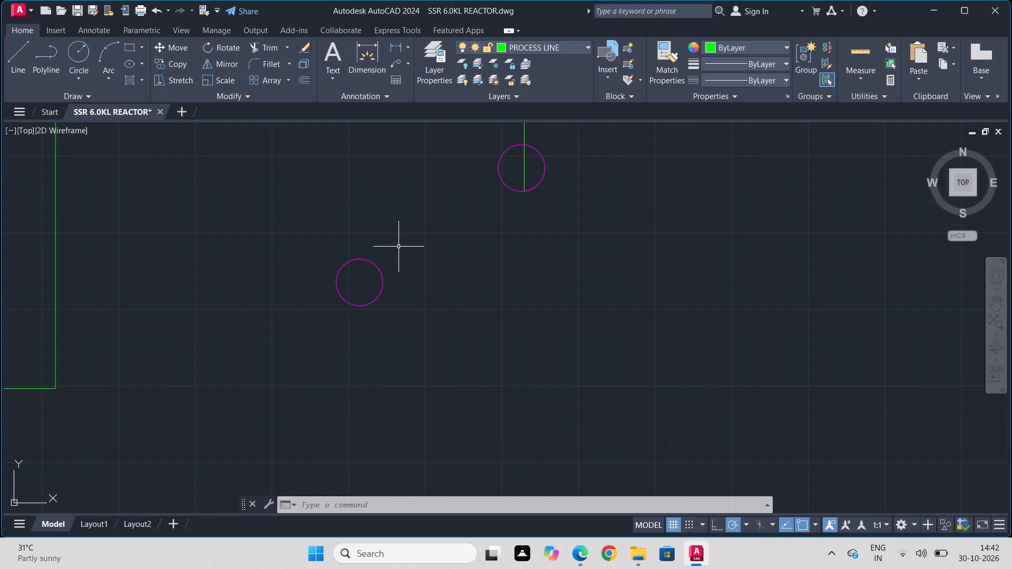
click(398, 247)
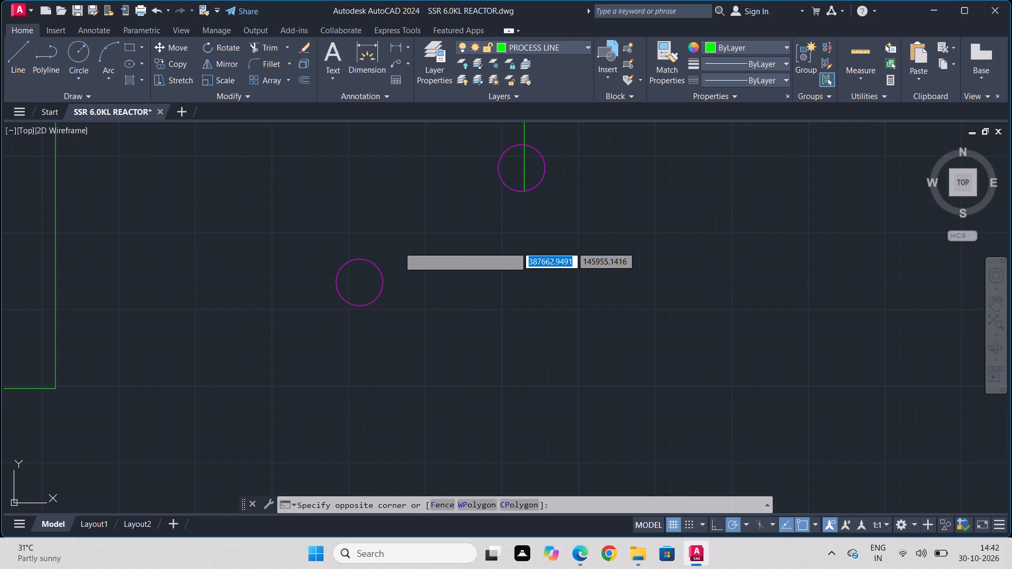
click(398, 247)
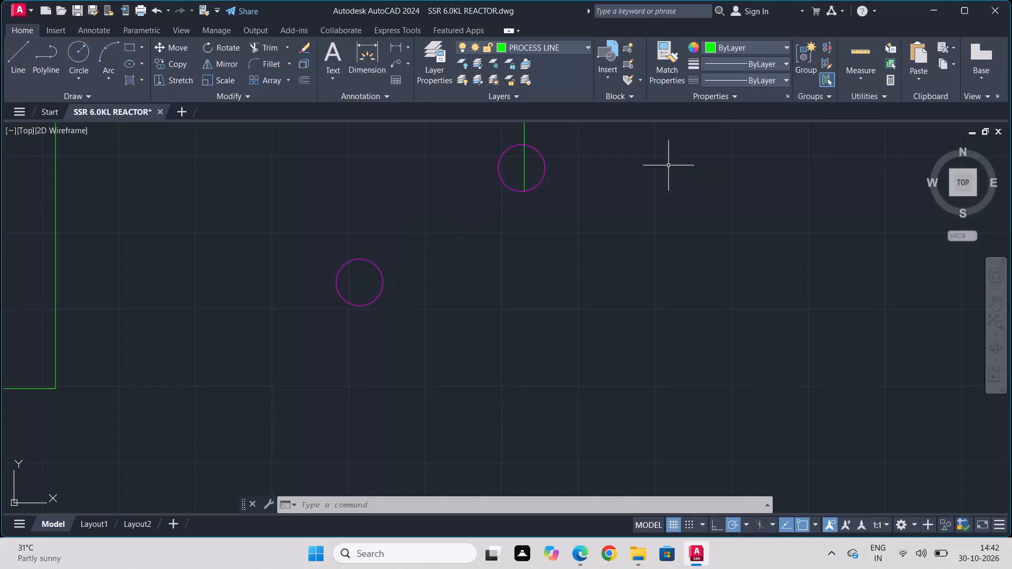
Move the instrument circle at the vertical line's lower end so its top point hangs centred from the line's end.
click(508, 154)
click(454, 173)
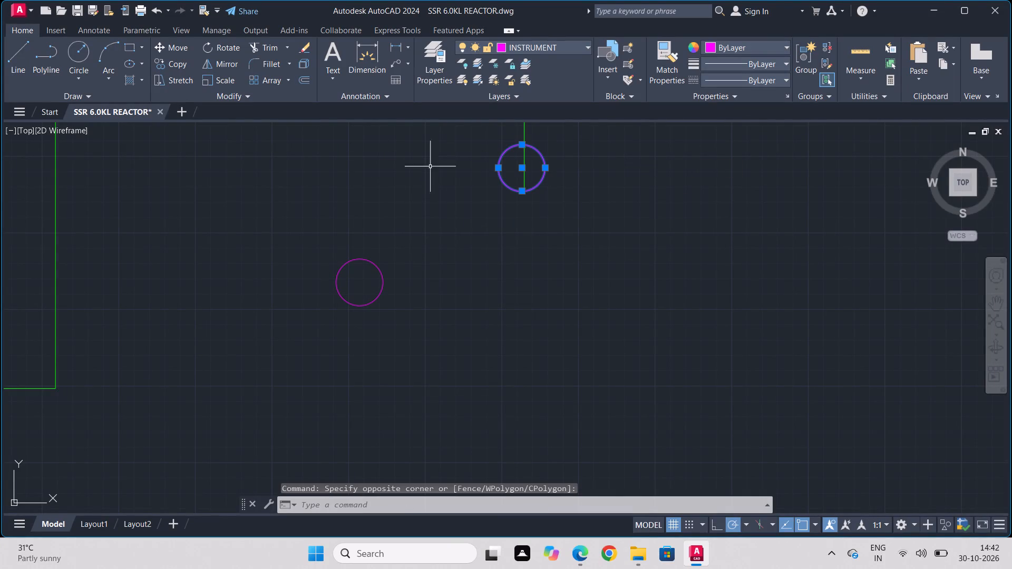
click(169, 50)
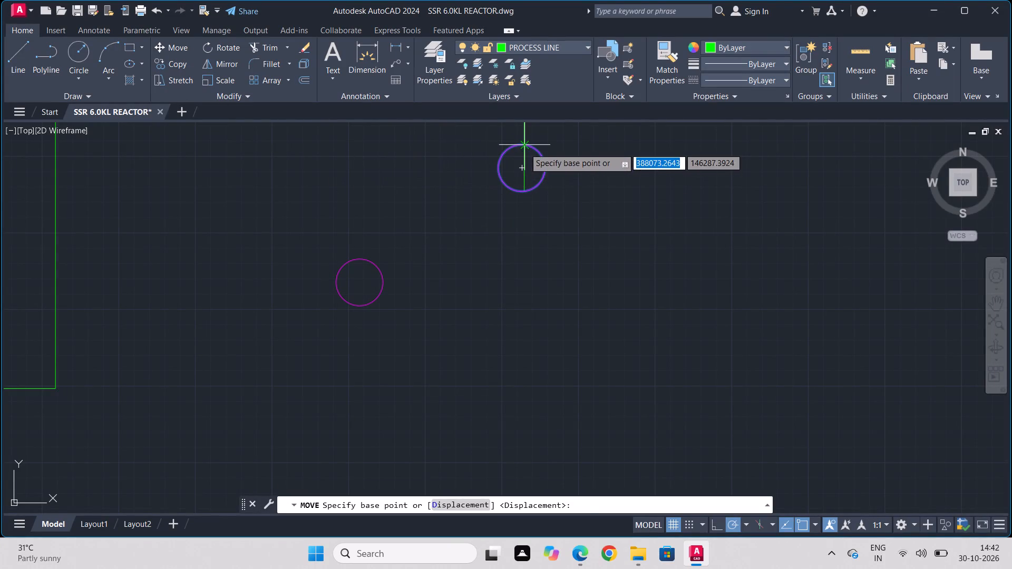
click(526, 144)
click(522, 189)
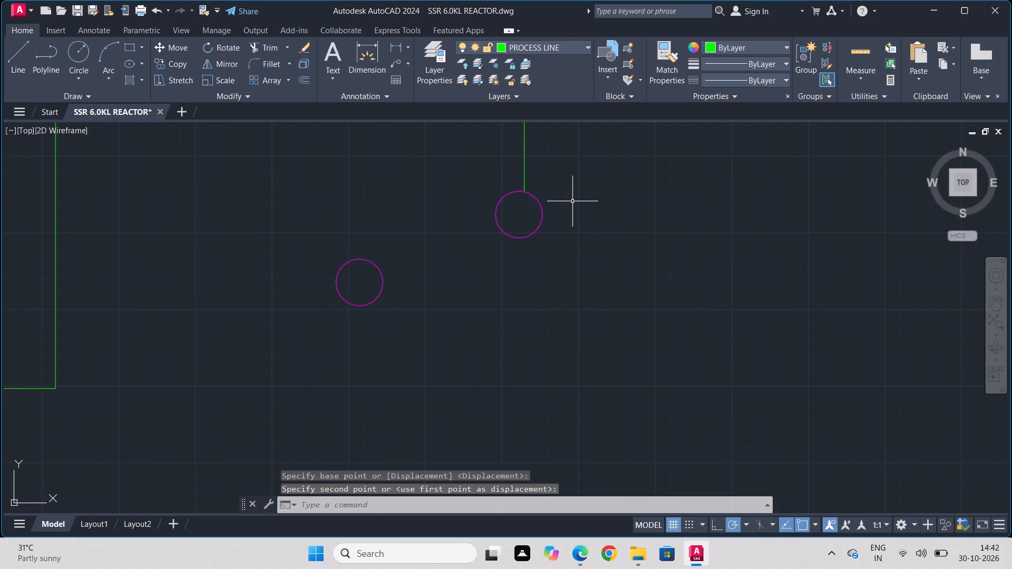
drag(572, 202, 566, 205)
click(470, 233)
click(173, 48)
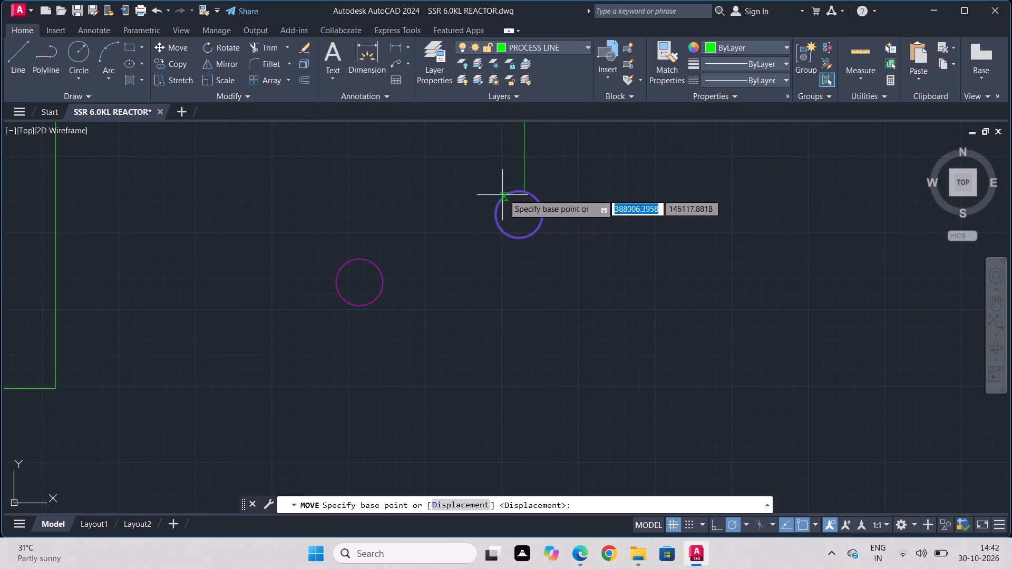
click(521, 212)
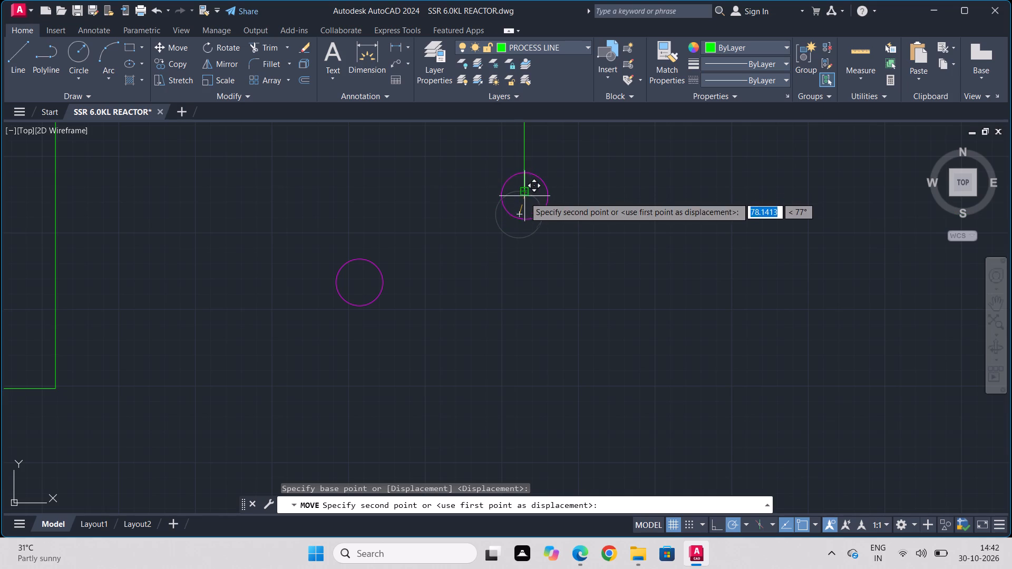
click(526, 213)
Scale the hanging instrument circle down to roughly half its size, based at its top point on the line's end.
click(554, 206)
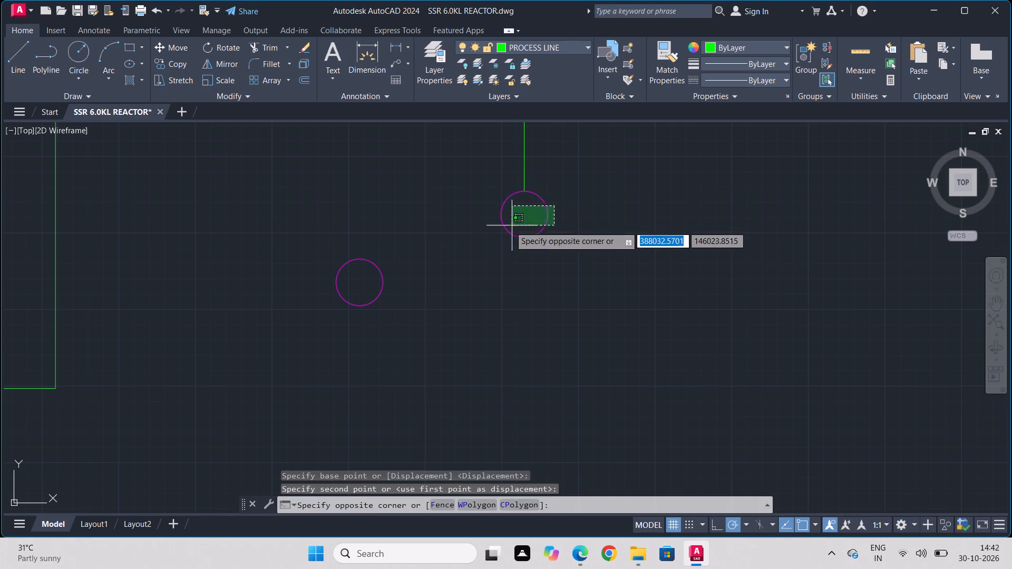
click(500, 232)
click(220, 88)
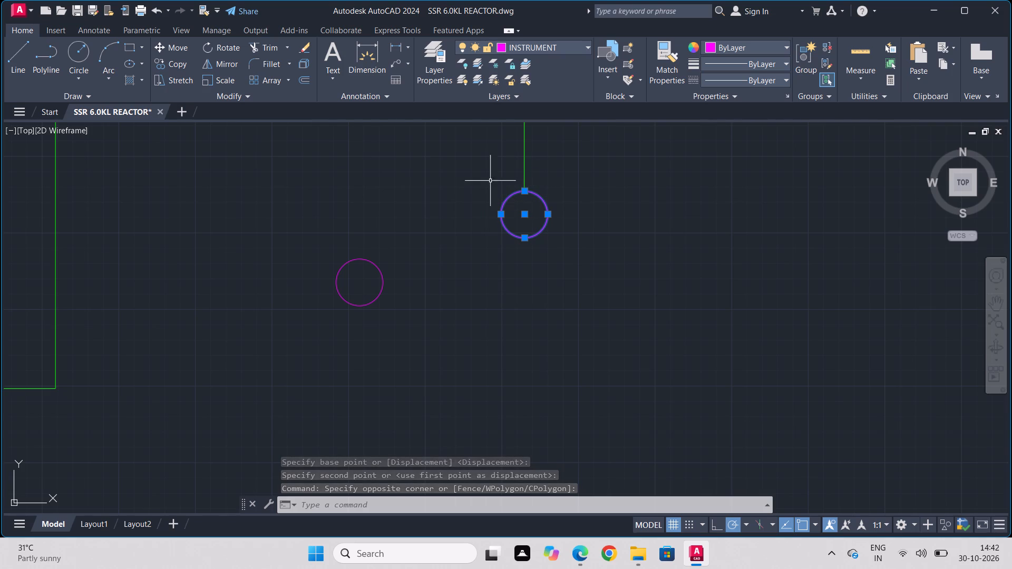
click(213, 81)
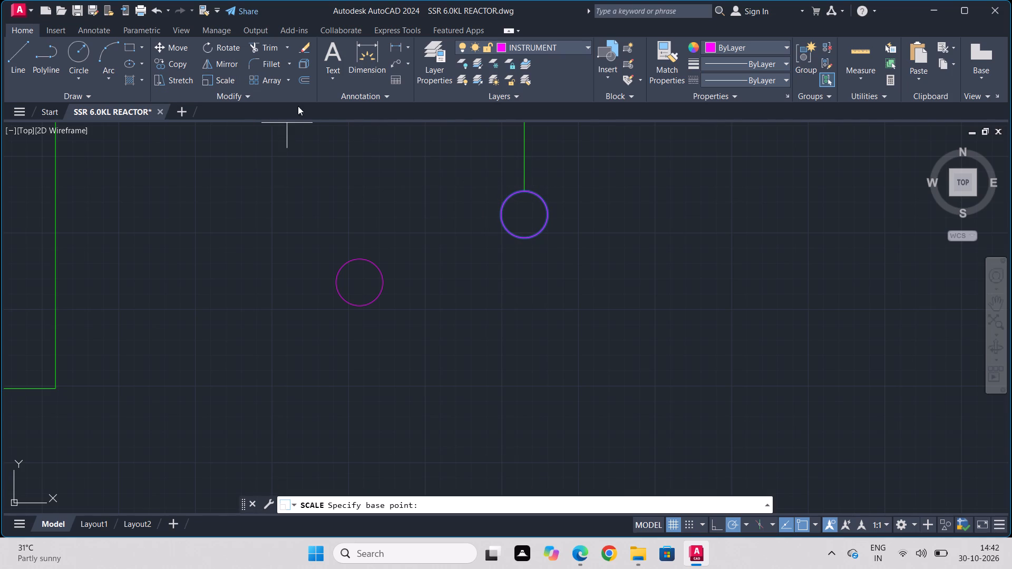
click(521, 191)
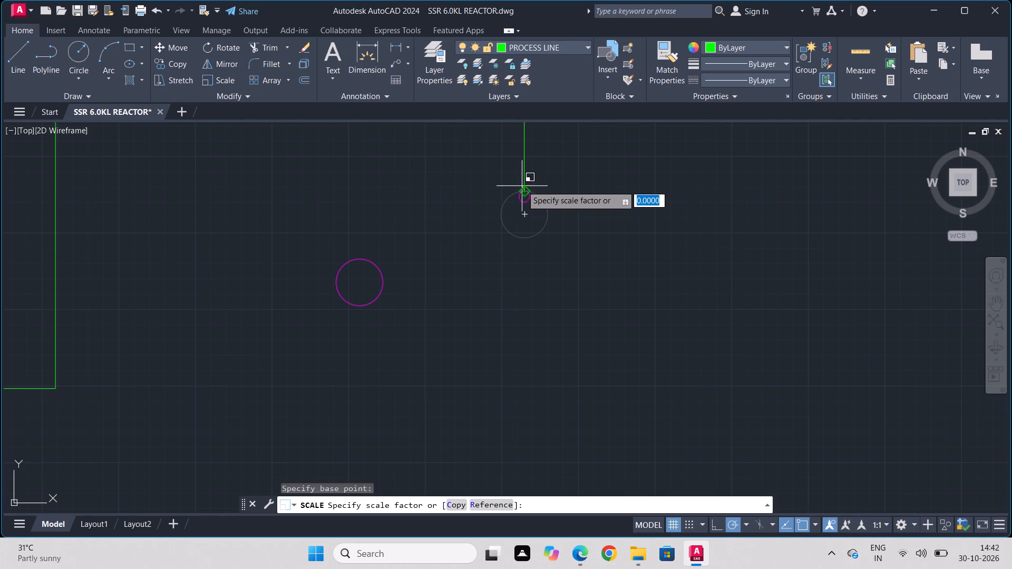
click(524, 179)
Copy the loose cyan flow arrow beside the spare valve, based at its tip, to open space below the small instrument circle.
scroll(554, 210, down, 3)
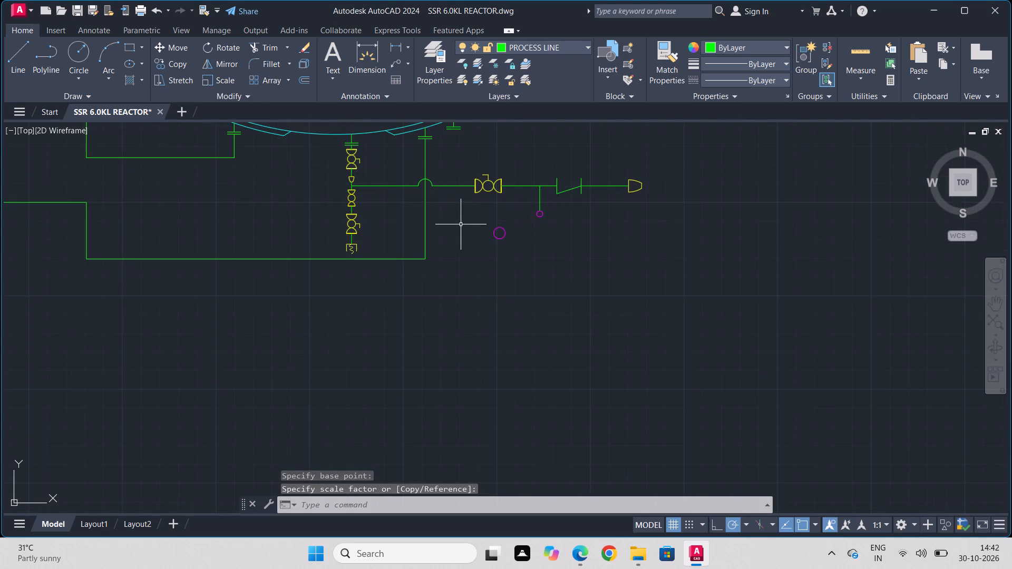
scroll(460, 224, down, 1)
scroll(285, 166, down, 1)
middle_drag(285, 166, 592, 228)
scroll(495, 156, up, 4)
middle_drag(495, 154, 566, 350)
scroll(565, 349, down, 1)
middle_click(566, 350)
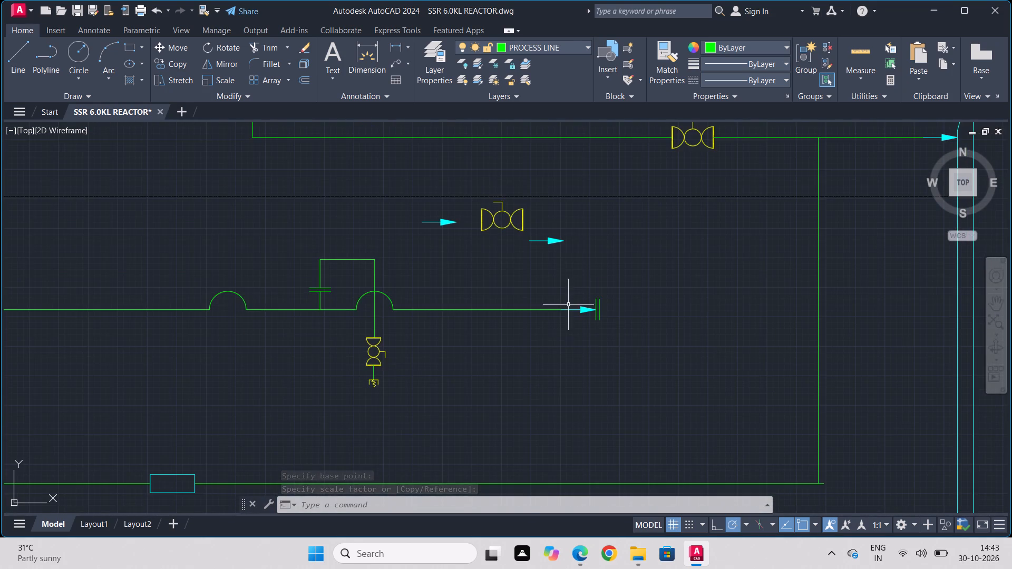
scroll(548, 221, up, 2)
drag(561, 229, 558, 258)
drag(515, 291, 512, 302)
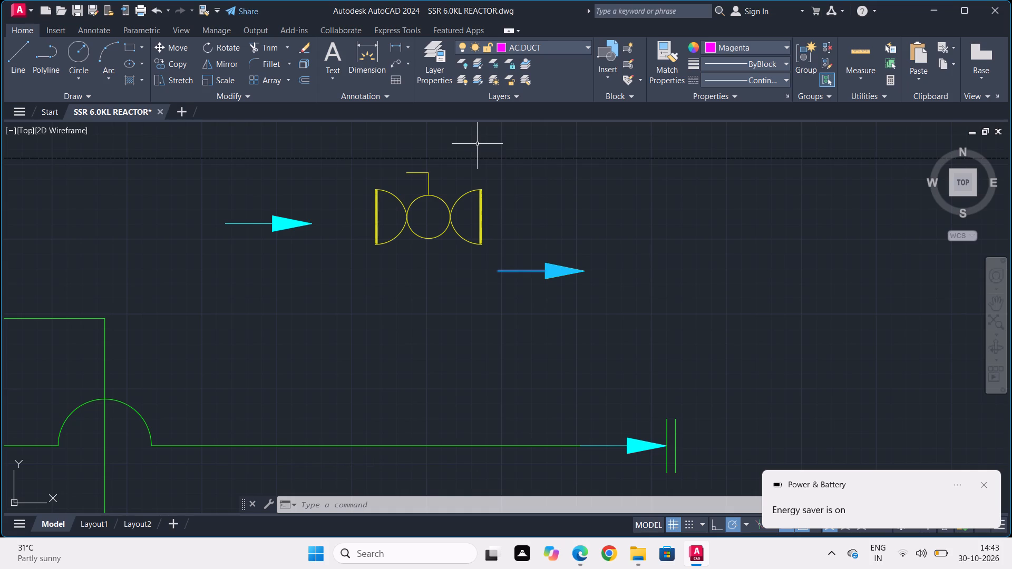
drag(588, 235, 573, 257)
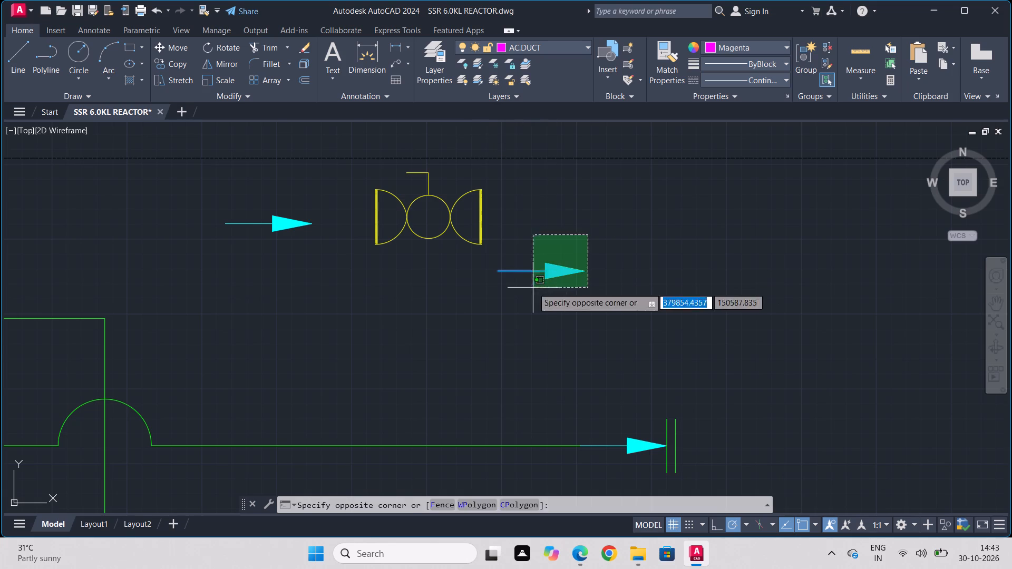
drag(528, 293, 517, 308)
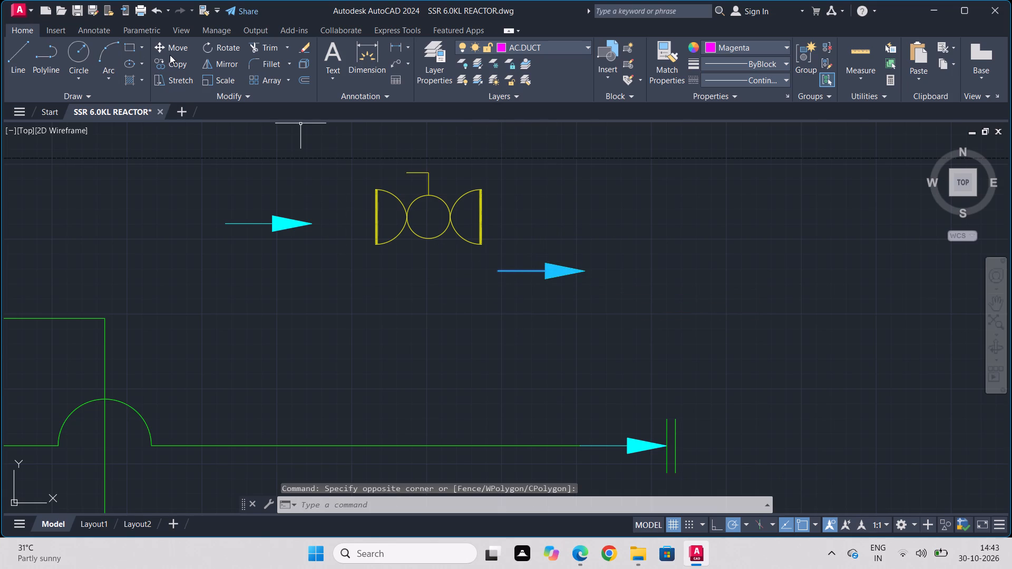
click(166, 67)
click(587, 271)
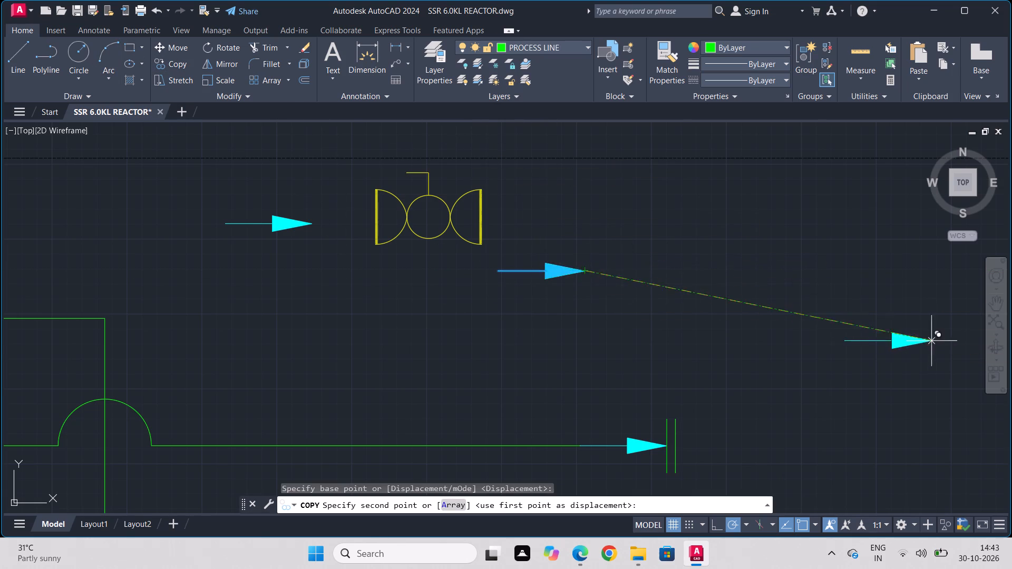
scroll(952, 359, down, 4)
middle_drag(940, 374, 423, 264)
scroll(589, 370, down, 1)
middle_drag(611, 372, 541, 264)
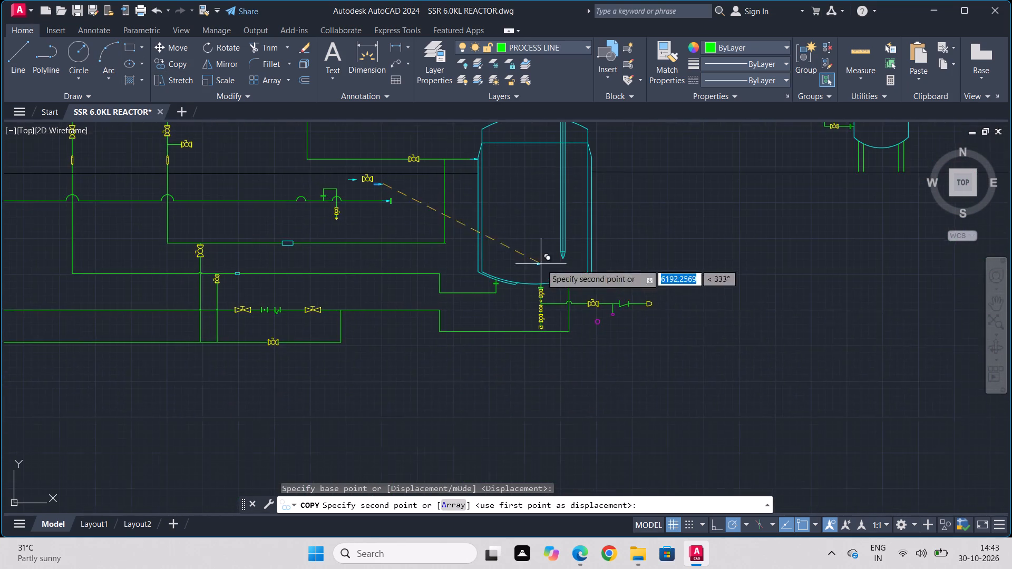
scroll(588, 321, up, 5)
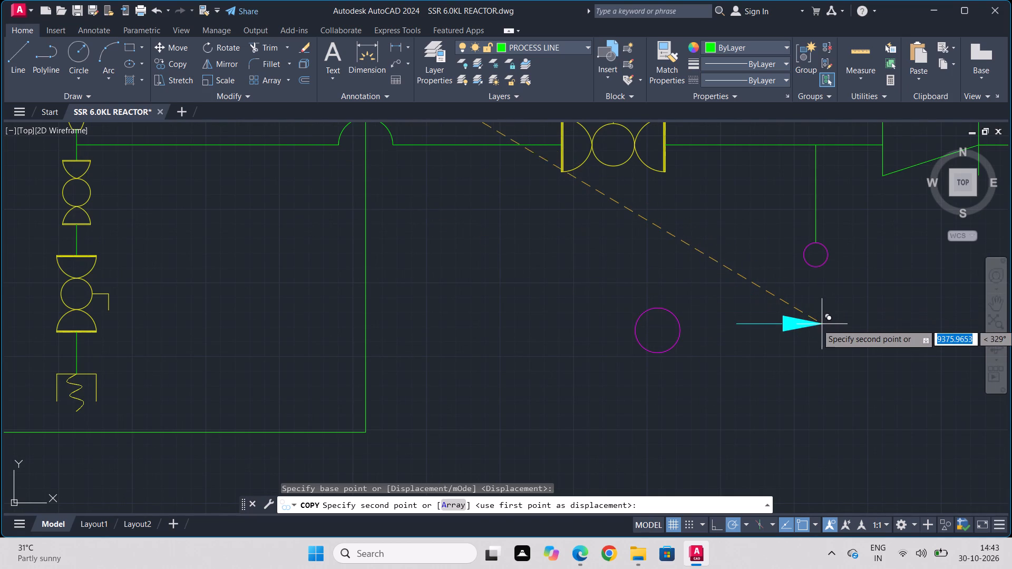
click(828, 337)
key(Escape)
Rotate the copied flow arrow 180° about its tail end so it points left.
click(851, 316)
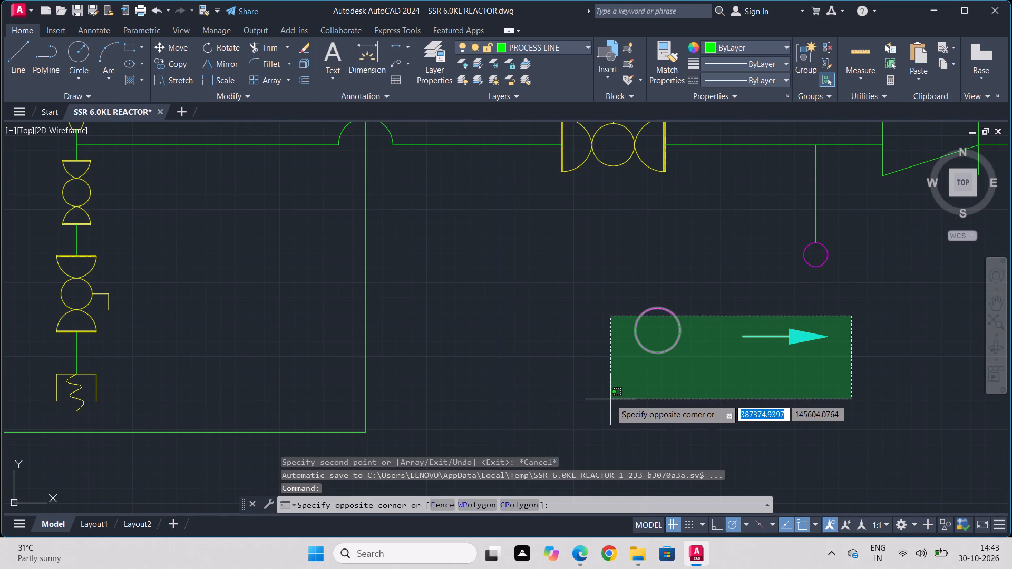
key(Escape)
click(840, 308)
click(724, 414)
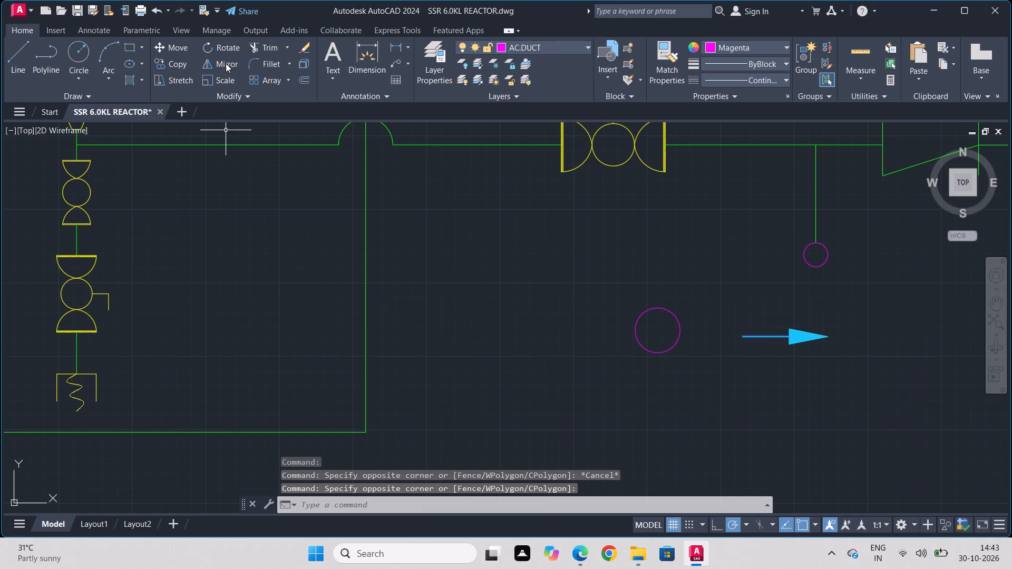
click(228, 46)
click(745, 333)
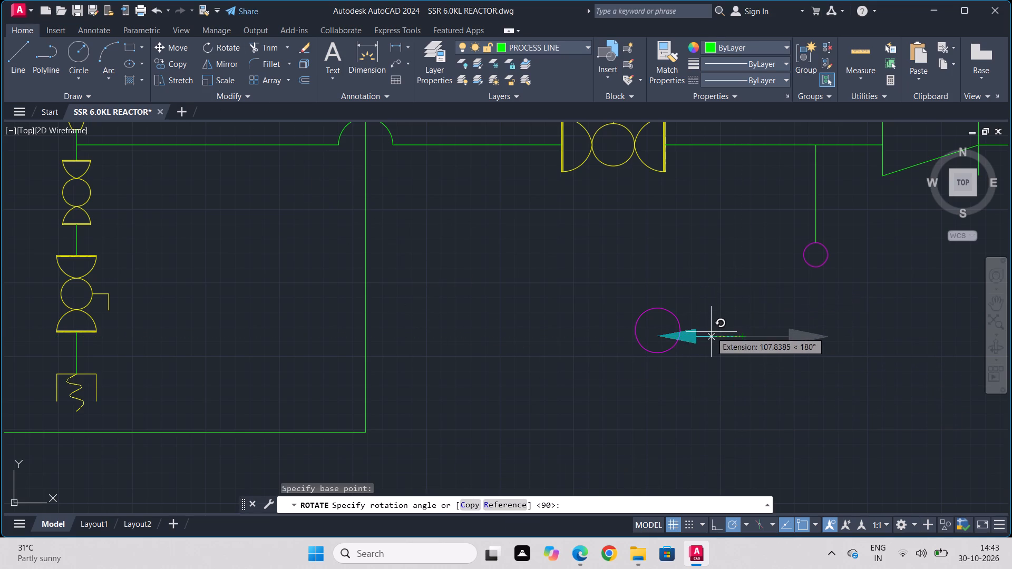
click(711, 332)
Scale the left-pointing arrow by a factor of about 0.78, based at its tail end.
click(738, 312)
click(707, 362)
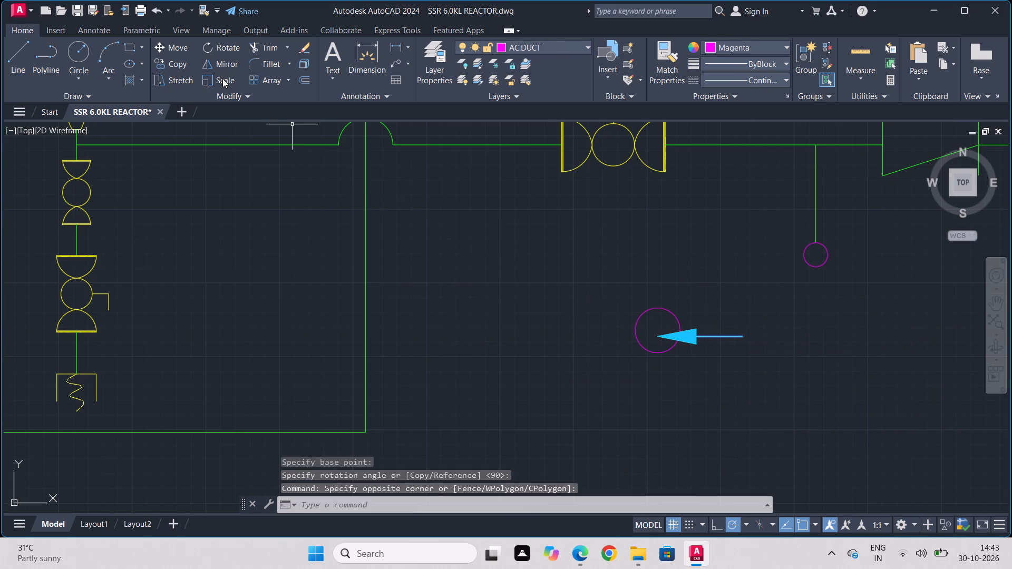
click(222, 79)
click(743, 332)
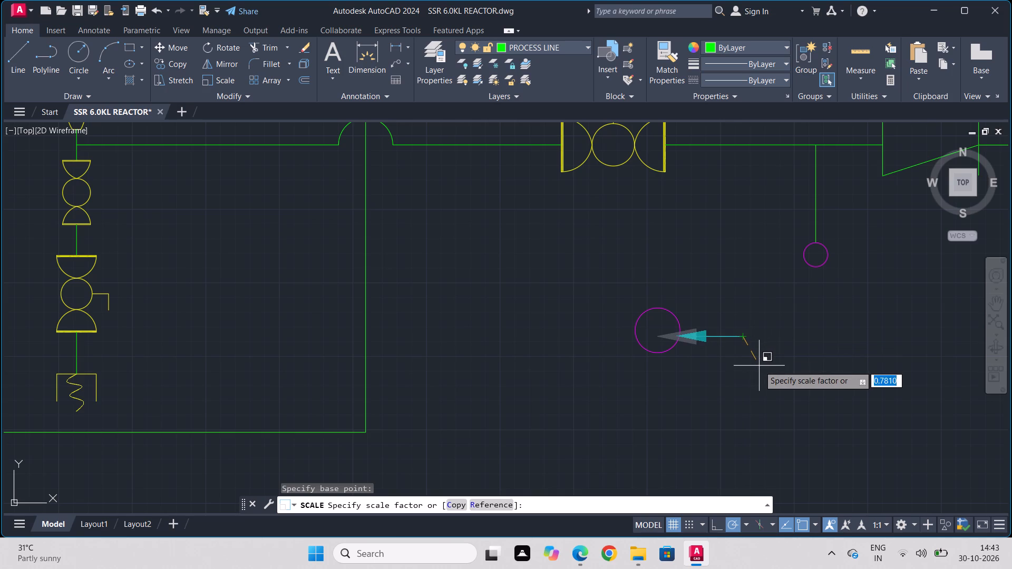
click(759, 366)
Move the reduced arrow by its tail end onto the left side of the small instrument circle.
click(758, 319)
click(702, 370)
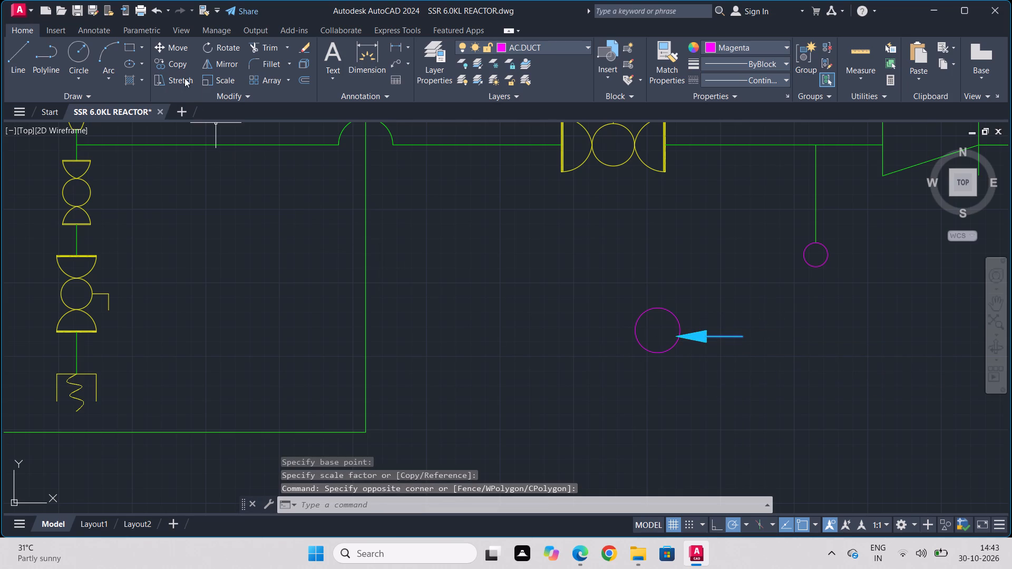
click(183, 42)
click(740, 335)
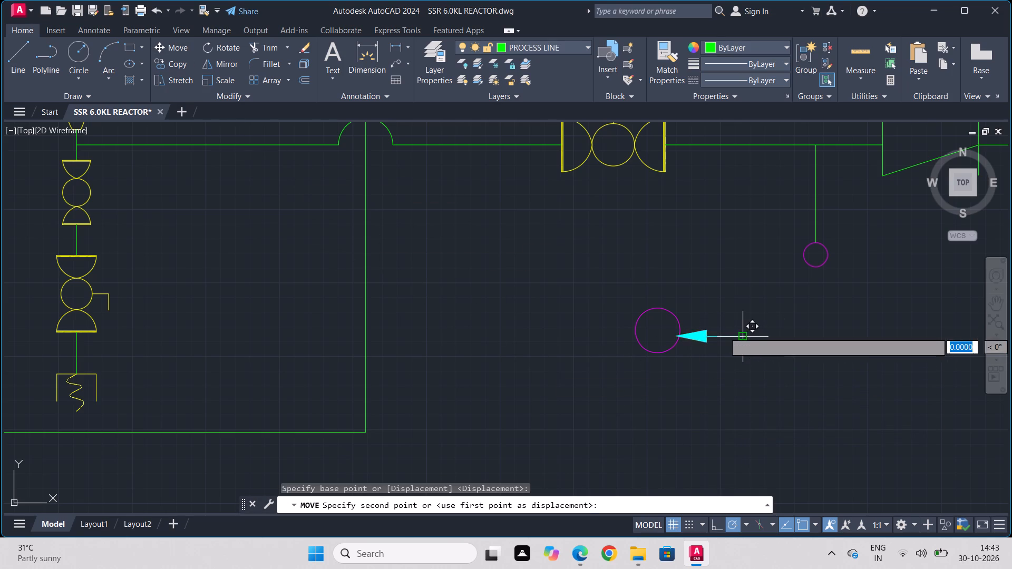
click(802, 252)
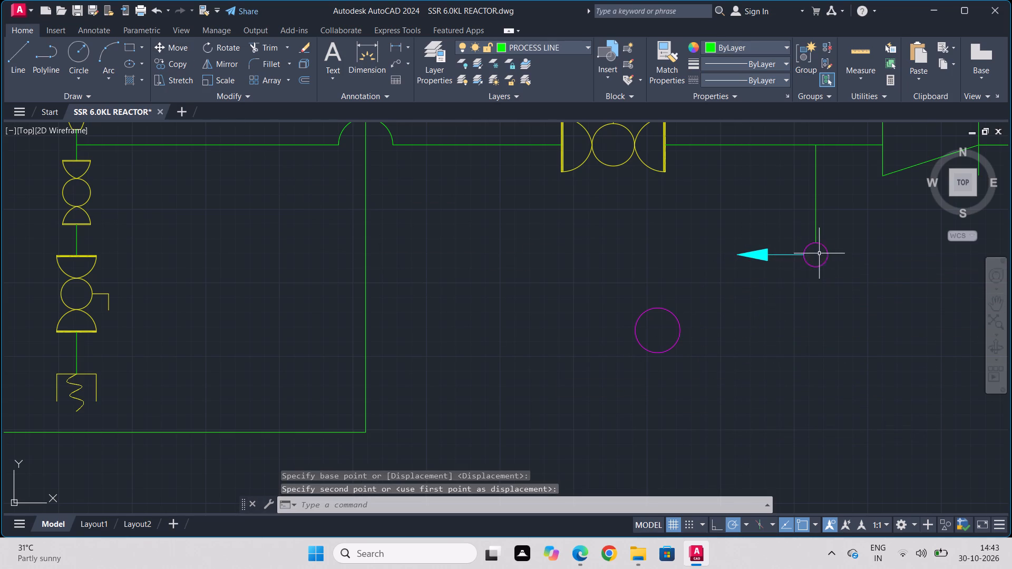
Mirror the left-pointing arrow about a vertical axis through the small instrument circle, keeping the original arrow.
drag(781, 237, 735, 265)
click(707, 290)
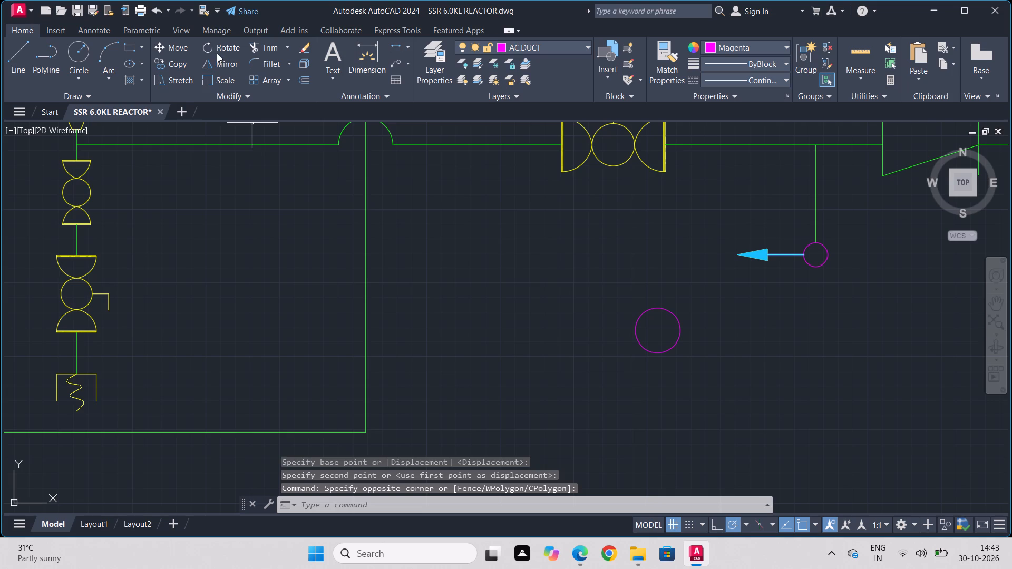
click(219, 63)
click(818, 243)
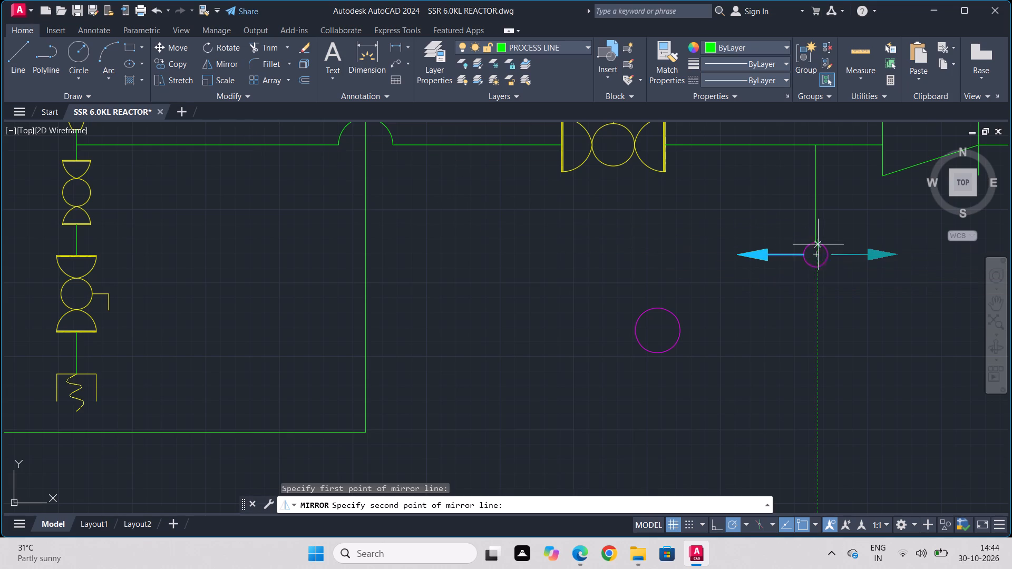
click(821, 360)
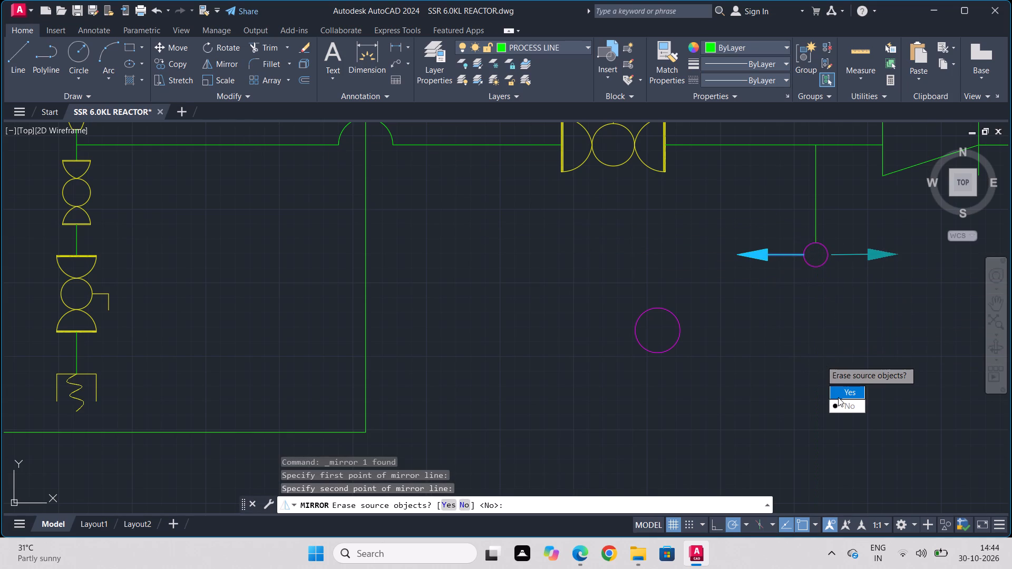
drag(839, 401, 821, 360)
Move the mirrored arrow by its tail end onto the right side of the small instrument circle.
drag(872, 183, 872, 190)
drag(858, 312, 857, 318)
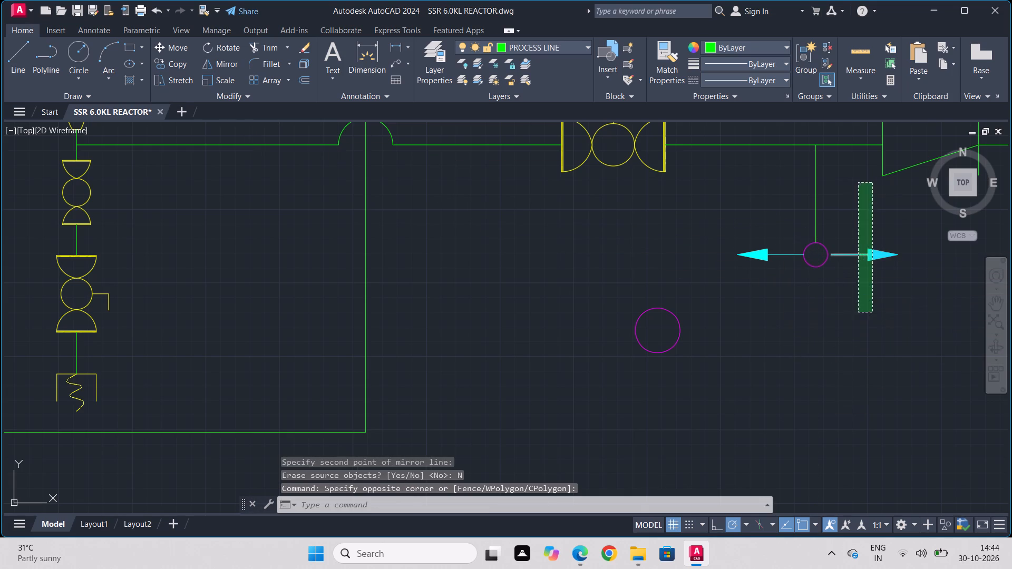
drag(857, 318, 857, 319)
click(184, 44)
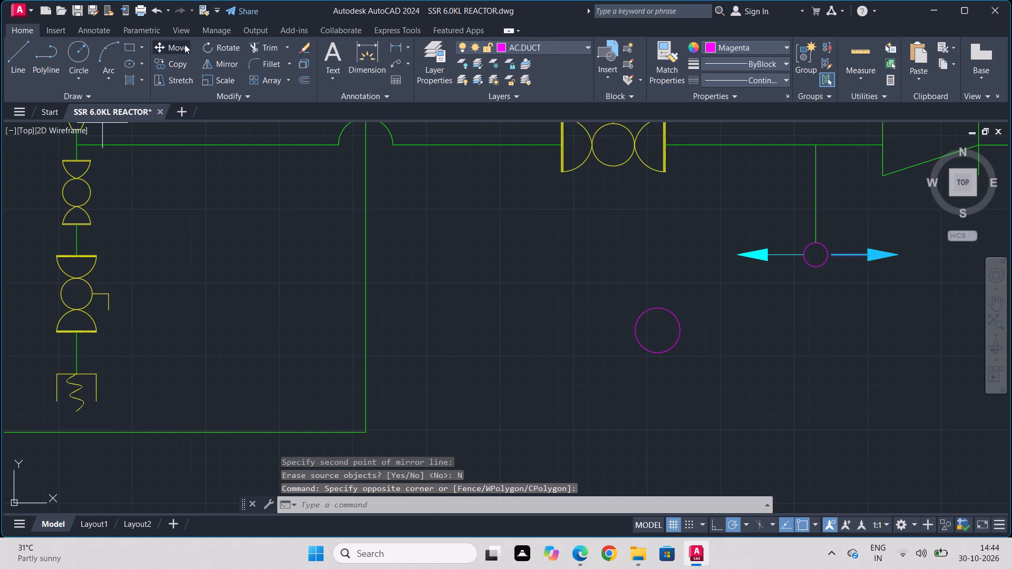
scroll(830, 267, up, 2)
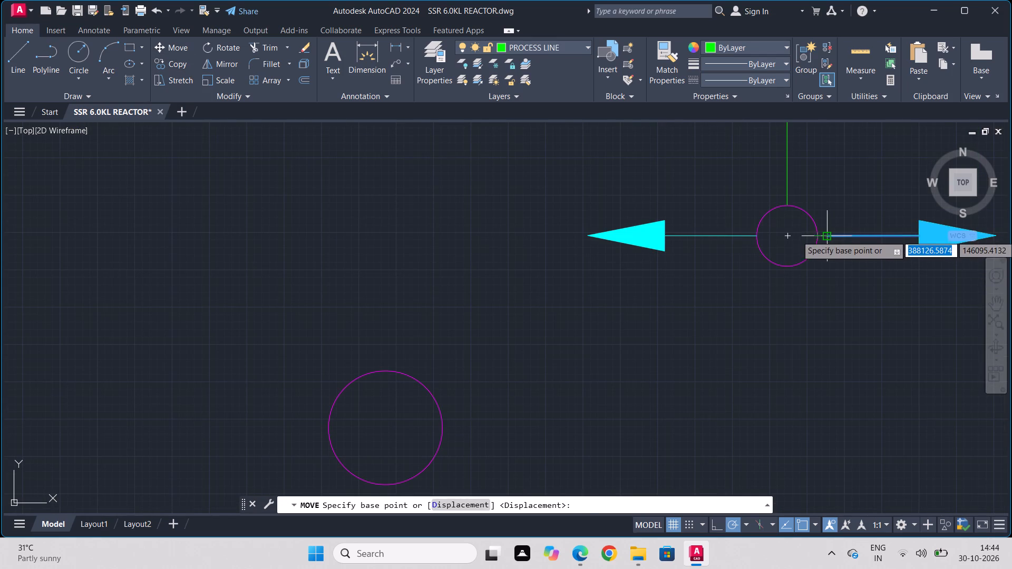
click(829, 236)
click(819, 238)
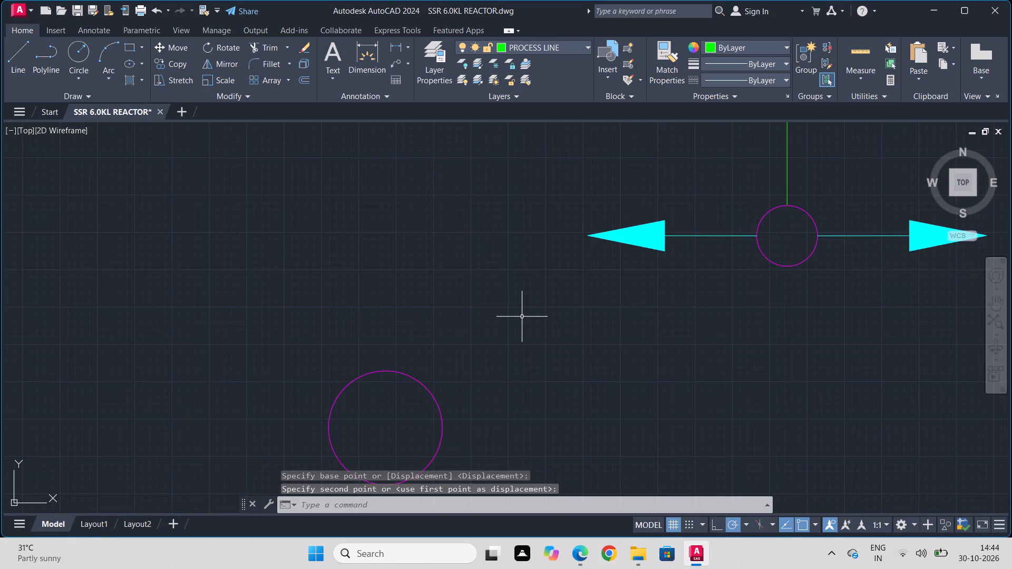
Move the spare larger instrument circle clear of the side branch, to the empty area below and beyond the reducer.
scroll(567, 323, down, 3)
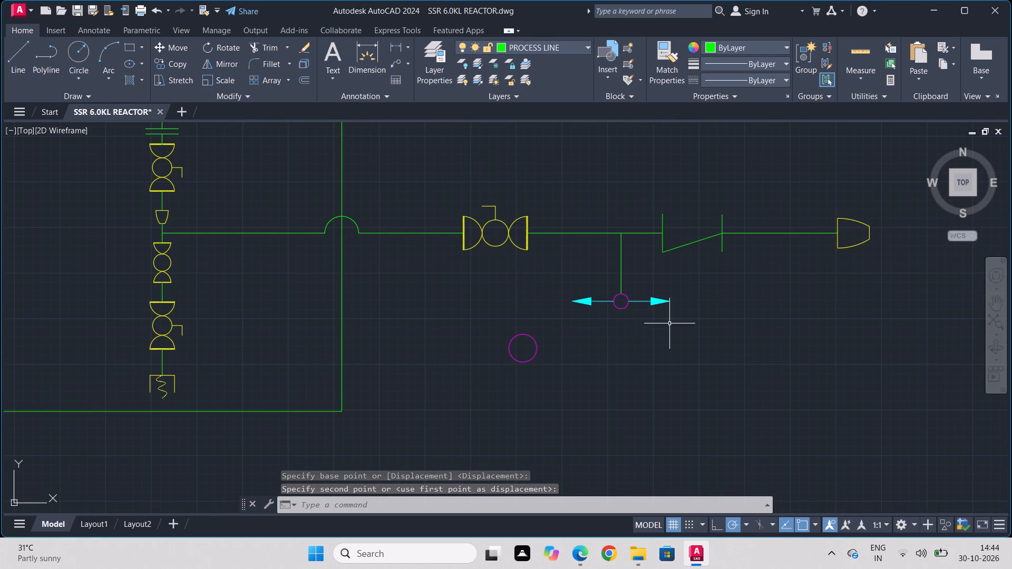
drag(554, 328, 543, 330)
click(442, 379)
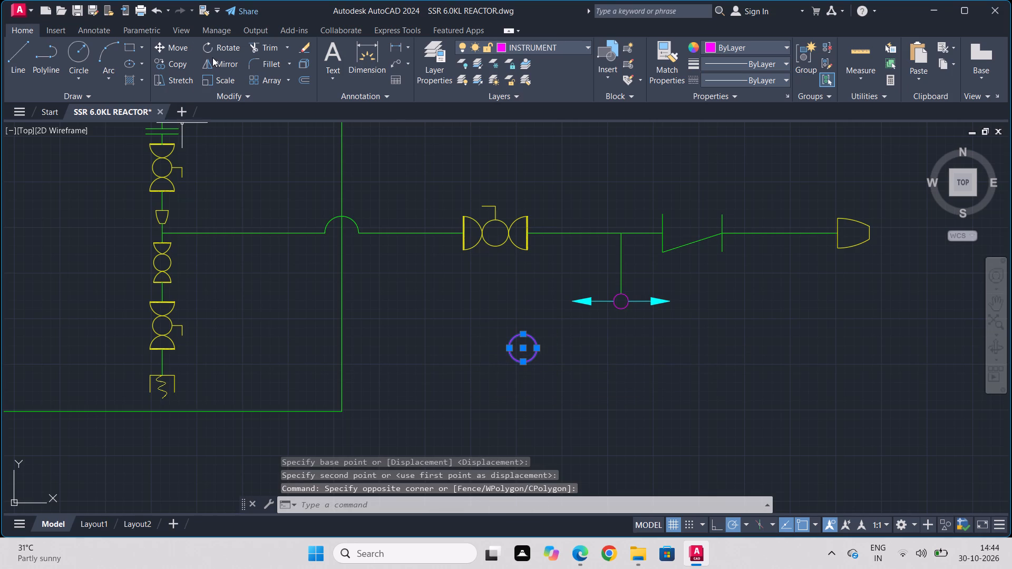
click(182, 52)
click(503, 355)
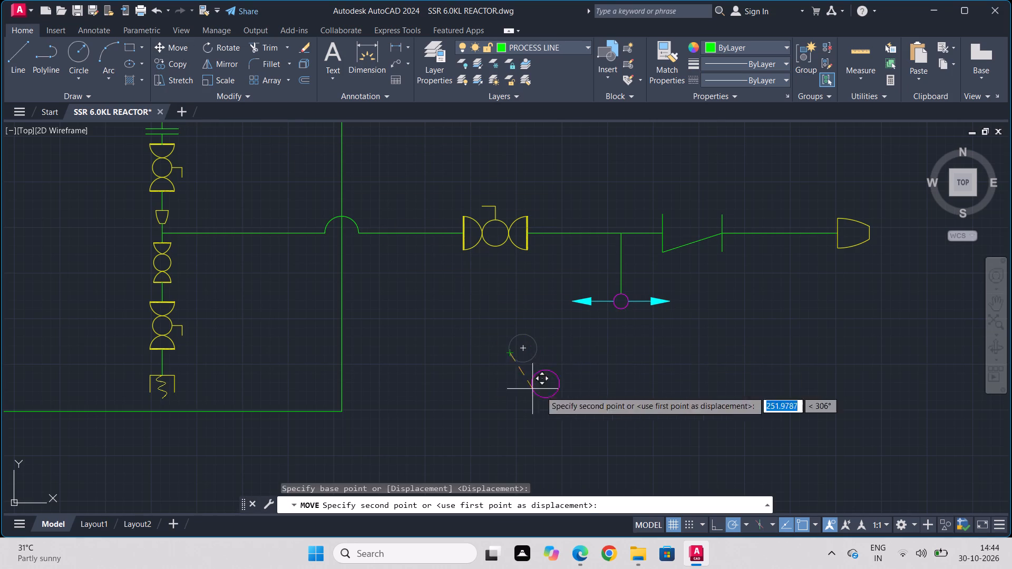
click(786, 438)
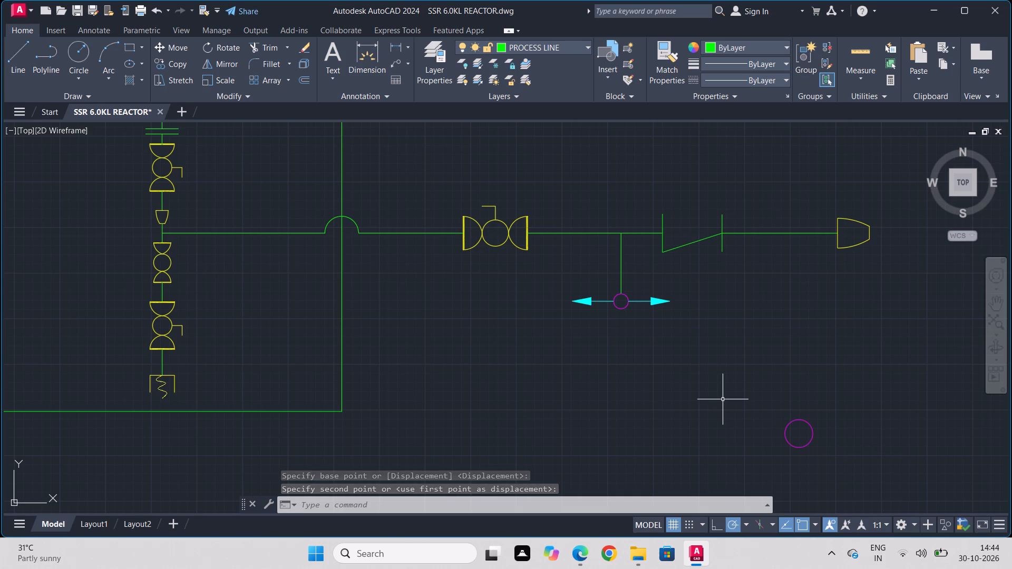
Draw a horizontal process line outward from the narrow end of the reducer on the bottom outlet side branch.
key(l)
key(Return)
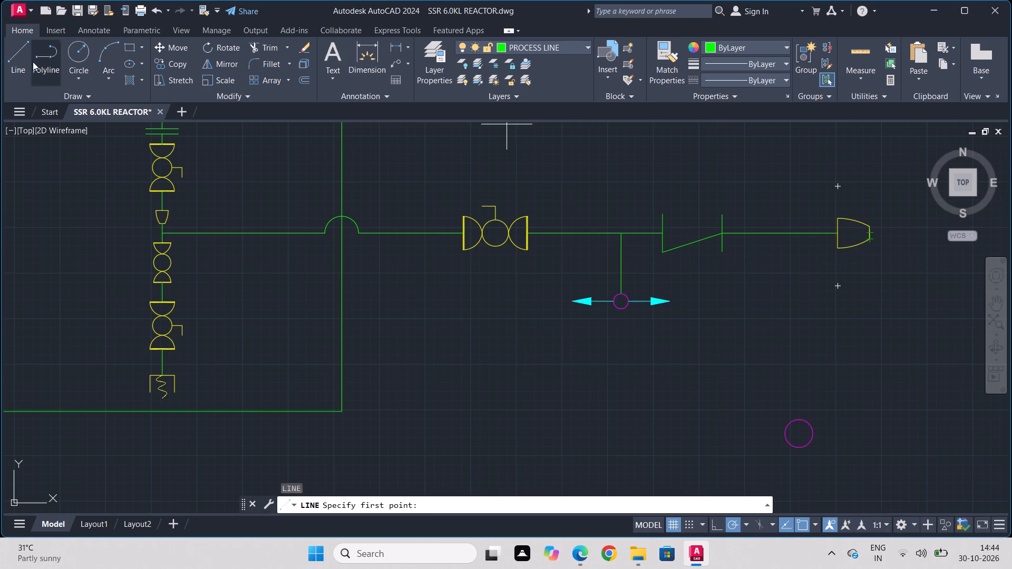
click(23, 52)
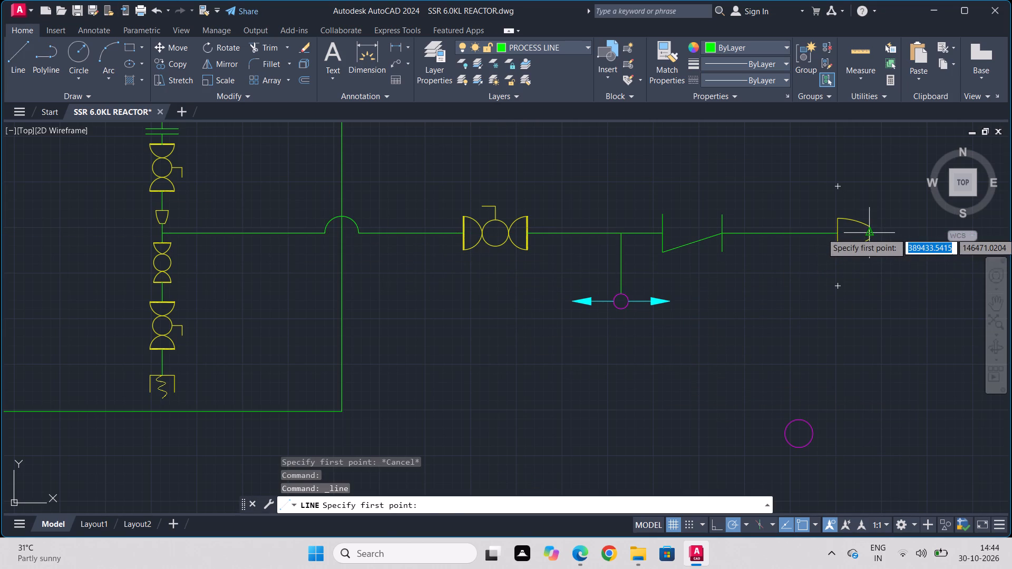
click(868, 233)
middle_drag(946, 232, 636, 236)
click(725, 236)
key(Escape)
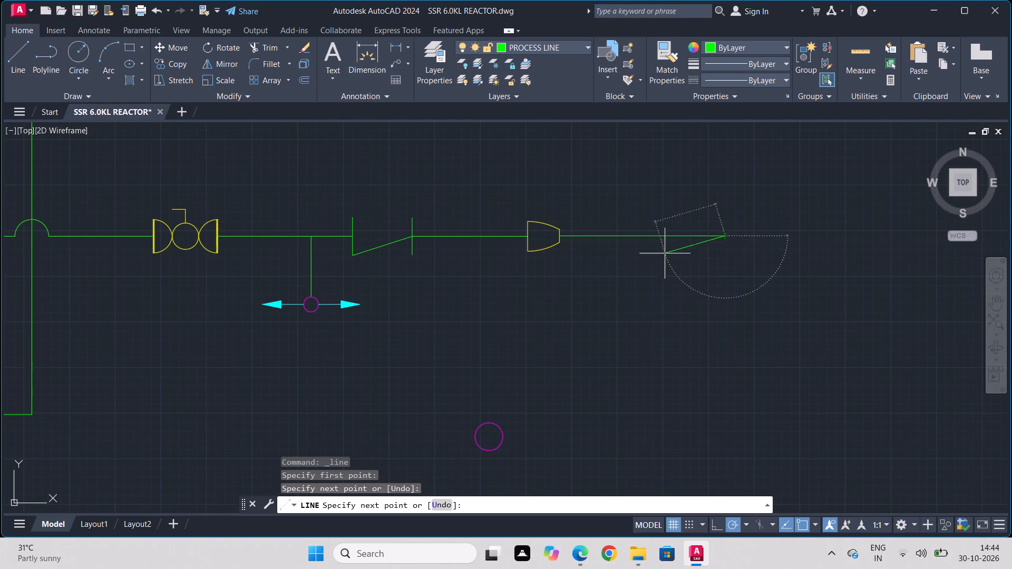
Examine the mobile pump package and its connections in the reference P&ID.
scroll(447, 415, down, 2)
scroll(261, 406, down, 2)
middle_drag(116, 333, 161, 335)
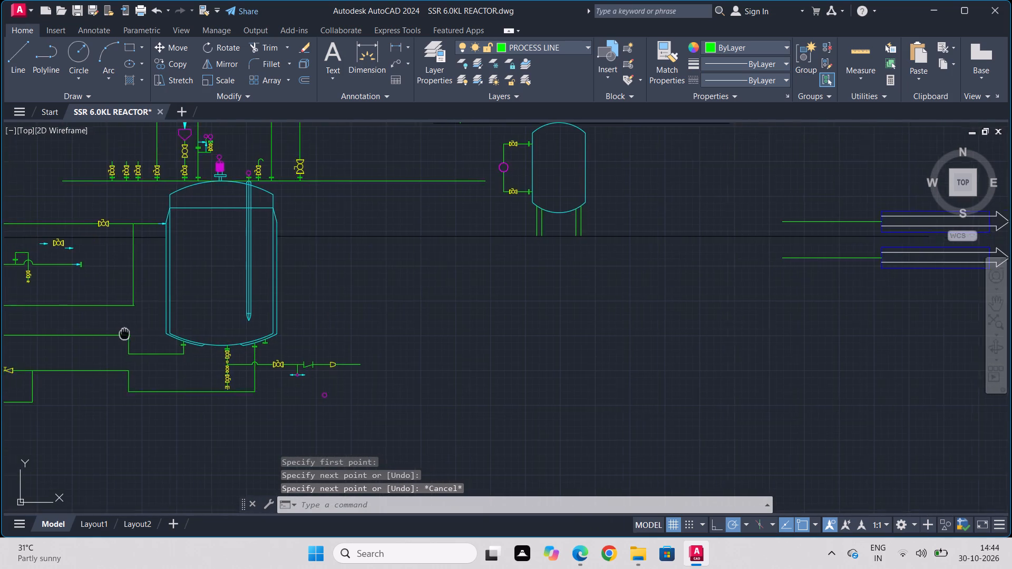
middle_drag(161, 335, 658, 428)
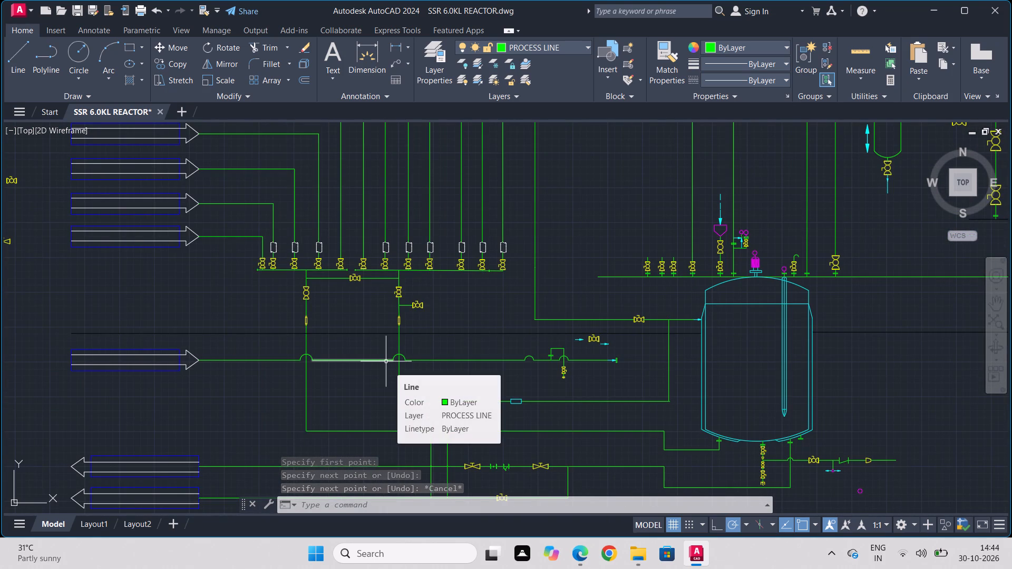
scroll(364, 355, down, 2)
scroll(142, 322, down, 1)
middle_drag(135, 322, 625, 329)
scroll(578, 329, down, 1)
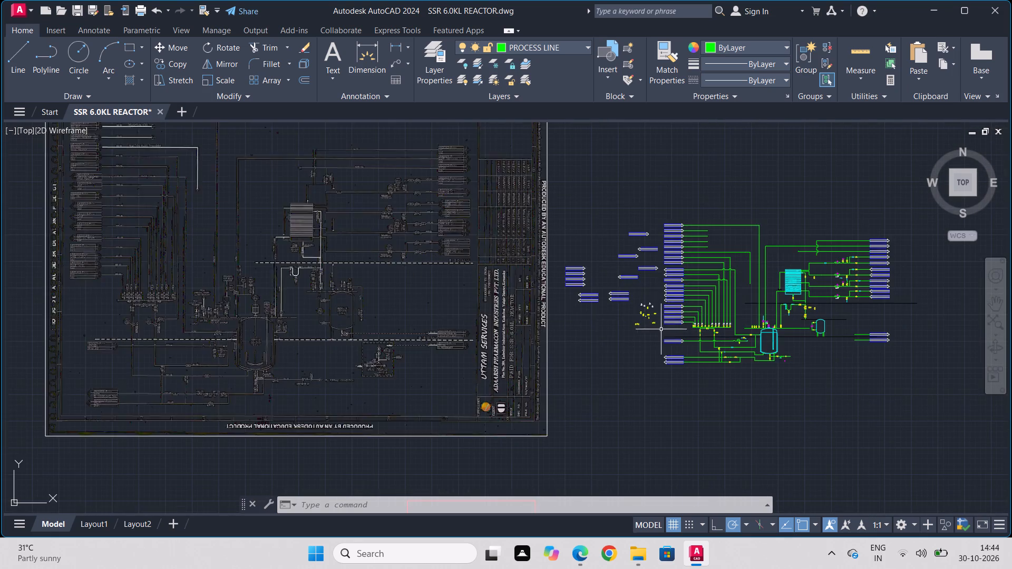
scroll(335, 378, up, 2)
scroll(422, 345, up, 3)
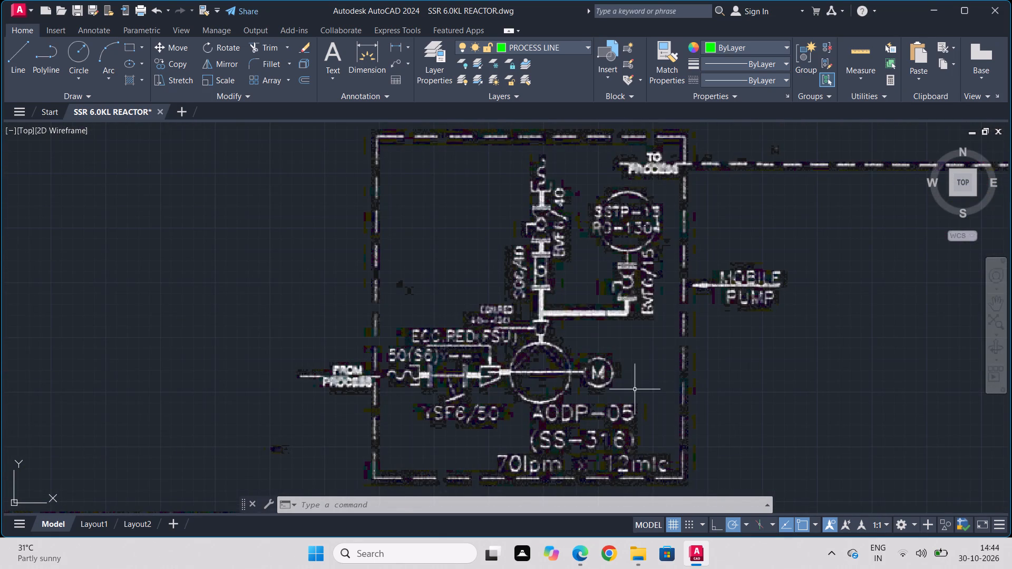
middle_drag(635, 389, 468, 337)
scroll(635, 389, down, 1)
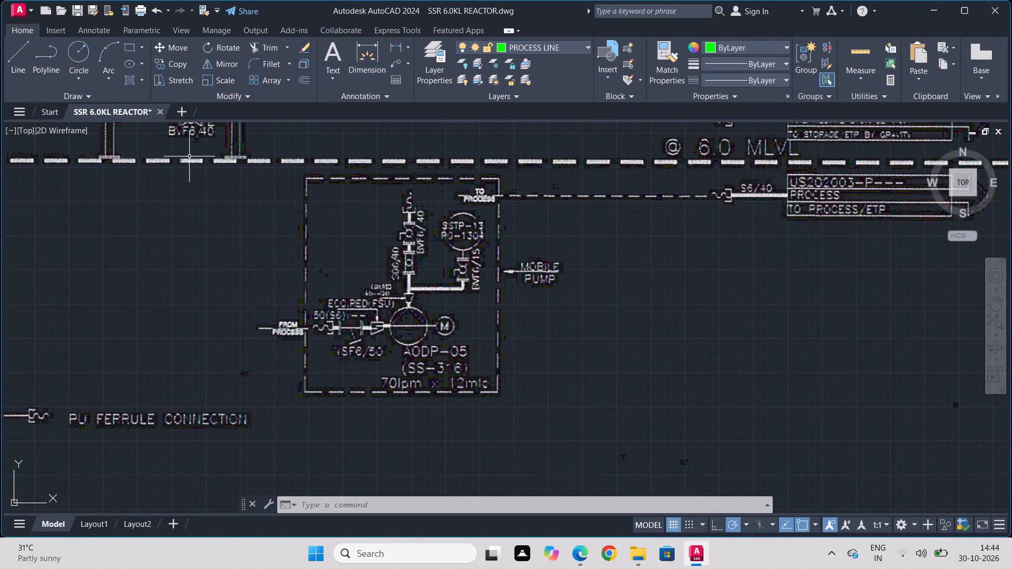
Open the existing drawing P&ID MSGL0.8KL REACTOR2 IMP.
click(183, 111)
right_click(183, 111)
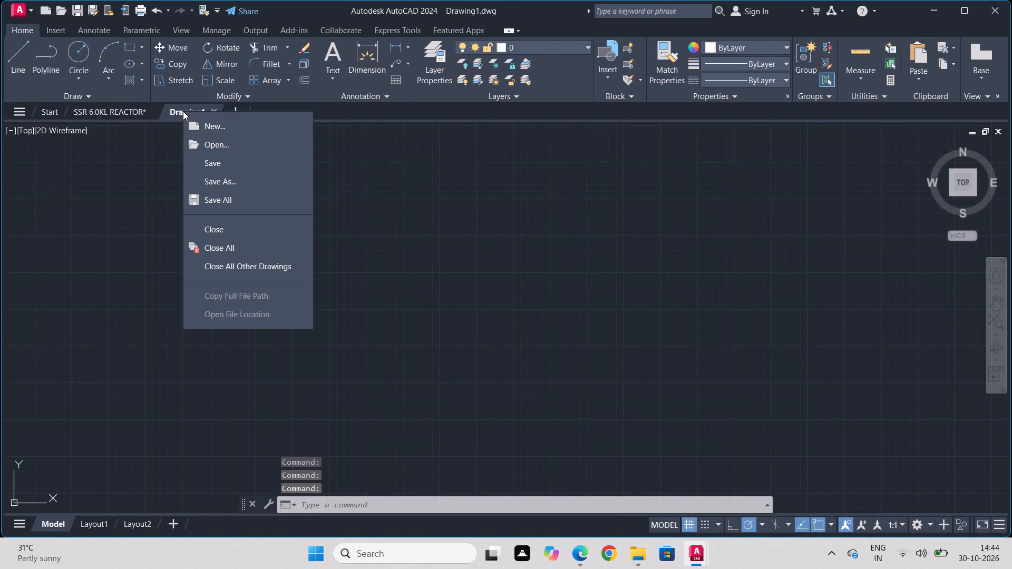
click(201, 149)
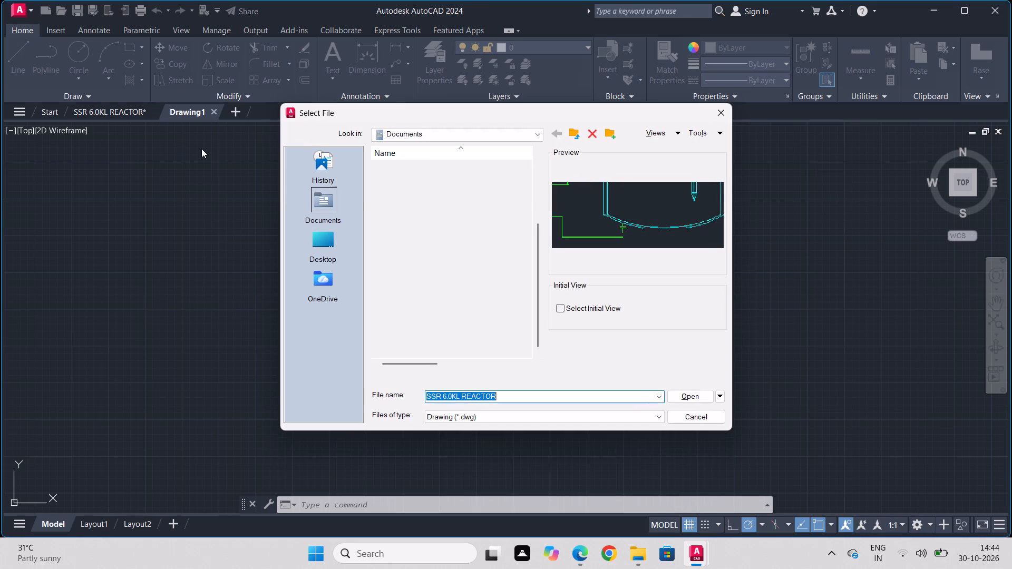
double_click(417, 228)
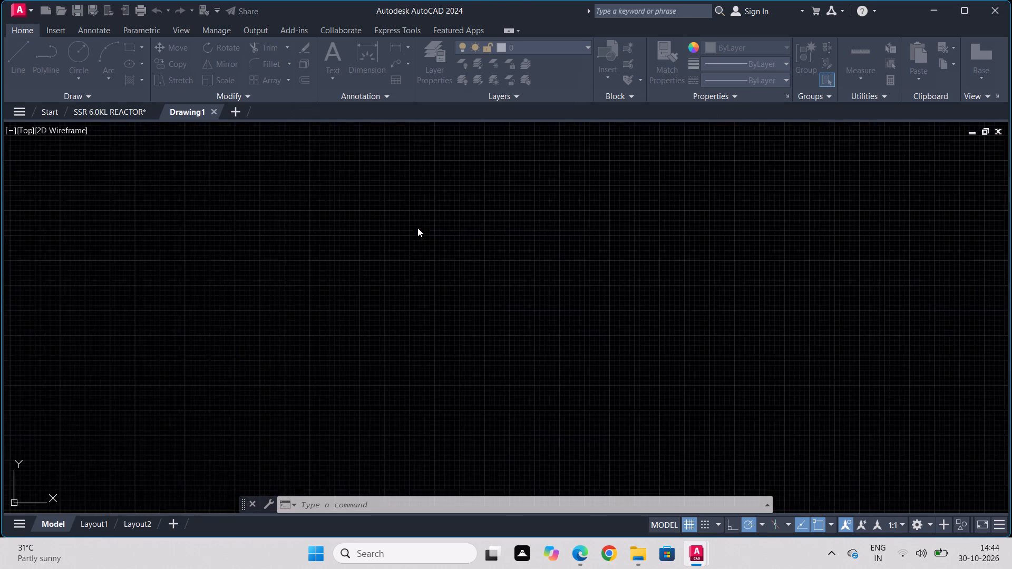
Copy the pump package with its frame, valves, labels, motor and FROM PROCESS line to the clipboard.
scroll(528, 376, up, 1)
scroll(523, 376, down, 1)
scroll(520, 379, up, 3)
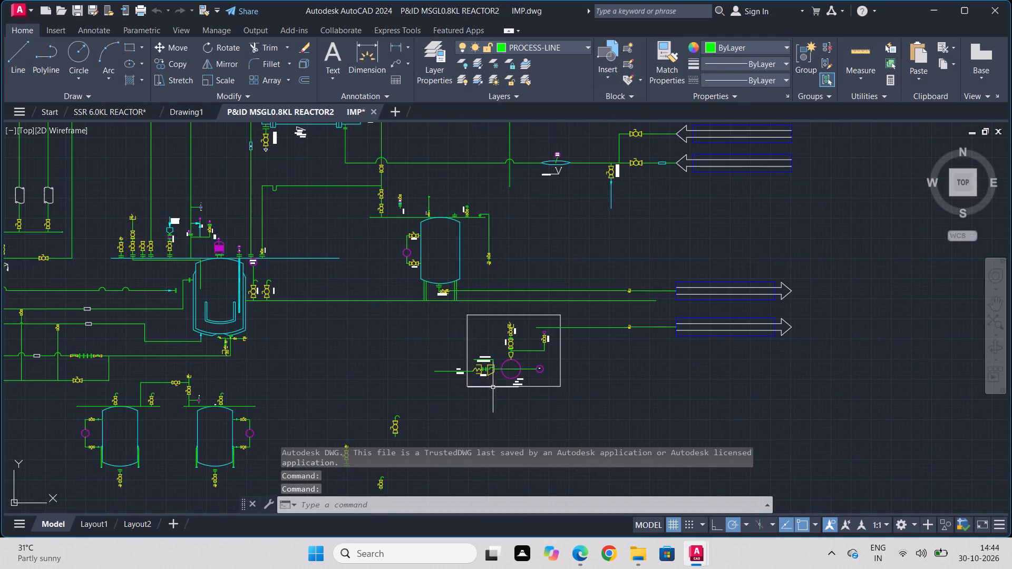
scroll(498, 387, up, 3)
scroll(609, 297, down, 2)
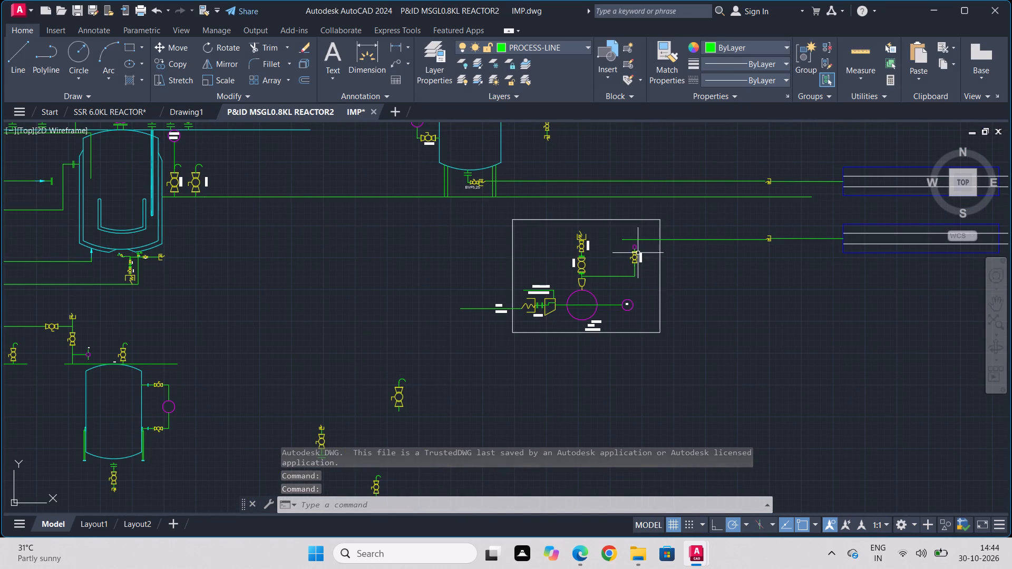
click(648, 213)
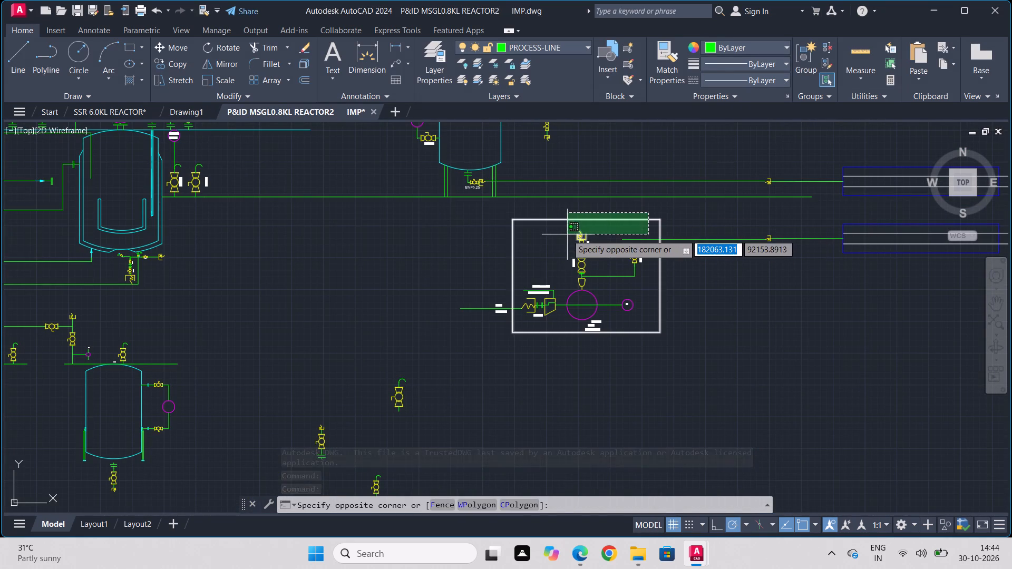
click(567, 233)
scroll(645, 268, up, 3)
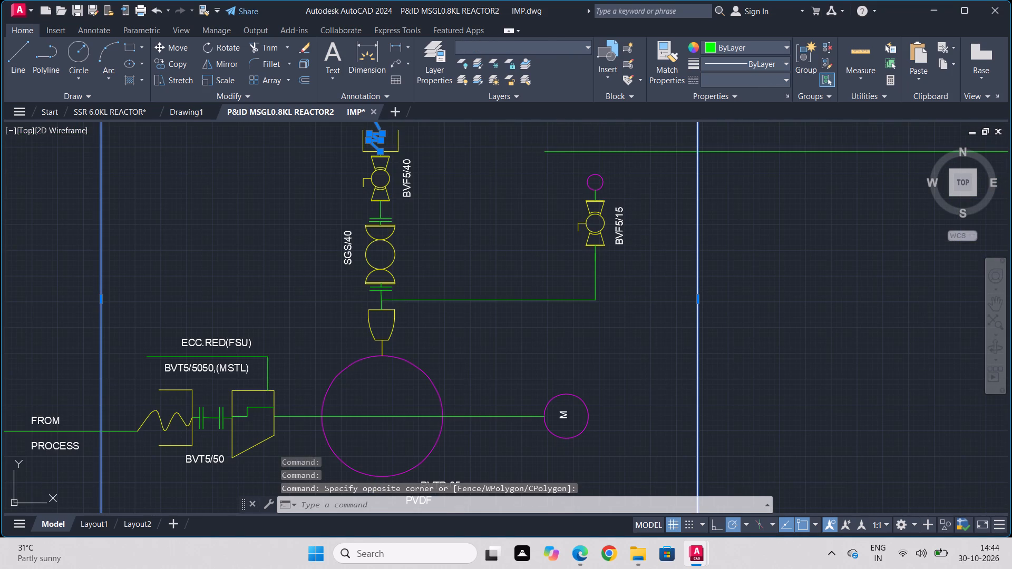
click(626, 173)
click(79, 376)
scroll(343, 221, down, 1)
middle_drag(349, 232, 372, 327)
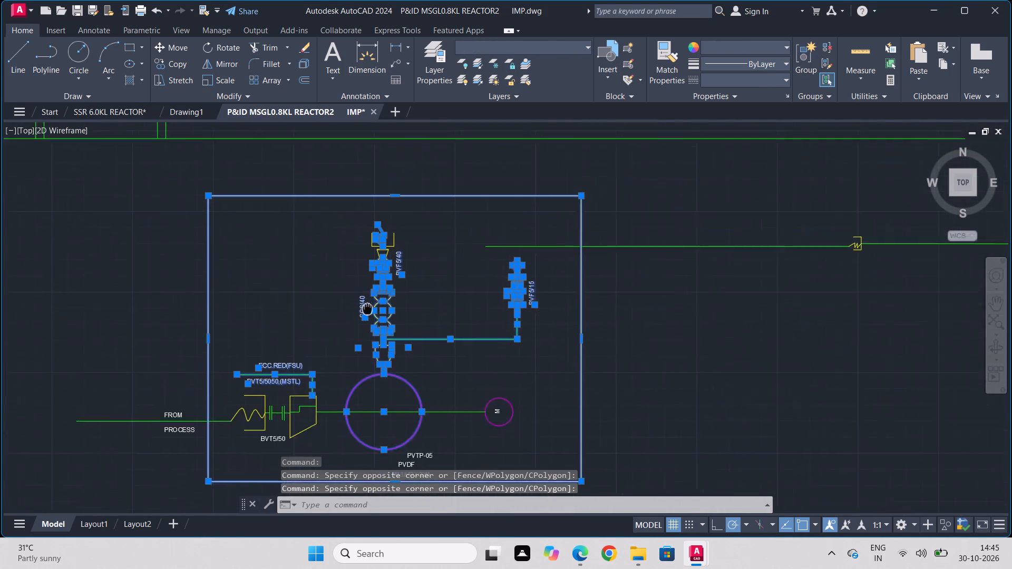
middle_drag(372, 327, 376, 337)
click(450, 247)
click(323, 365)
middle_drag(484, 449, 480, 285)
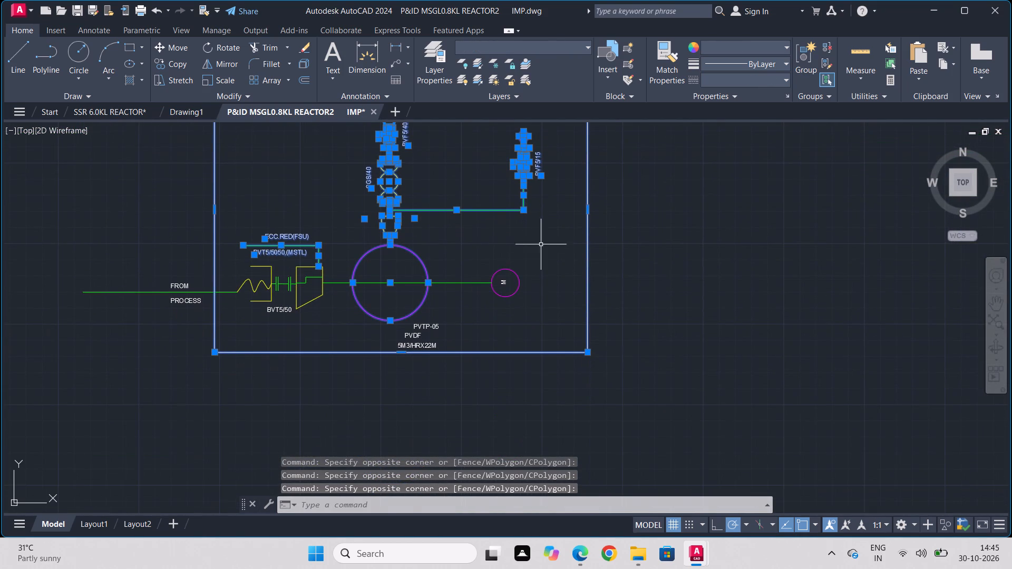
click(541, 243)
click(147, 340)
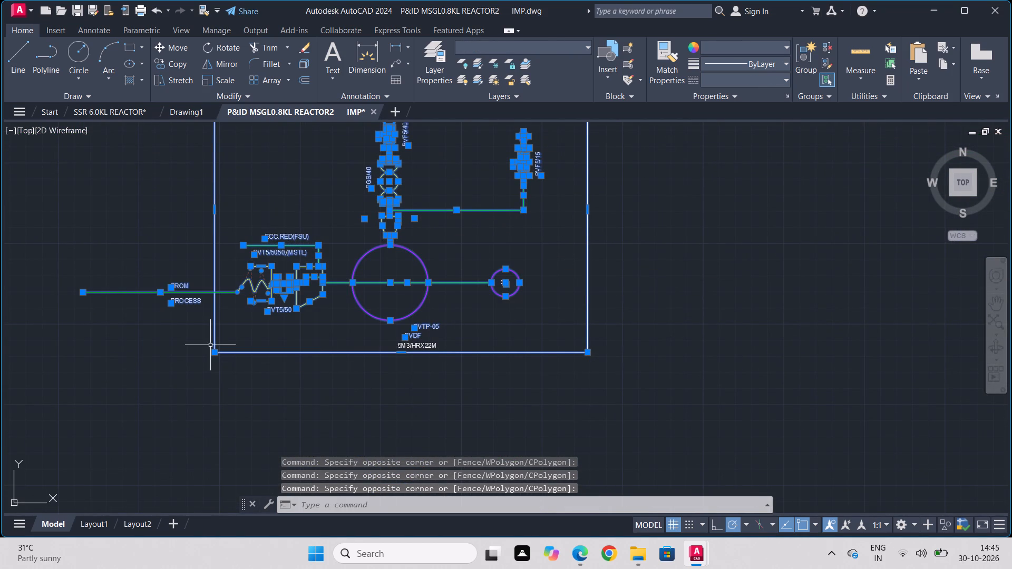
key(ctrl+c)
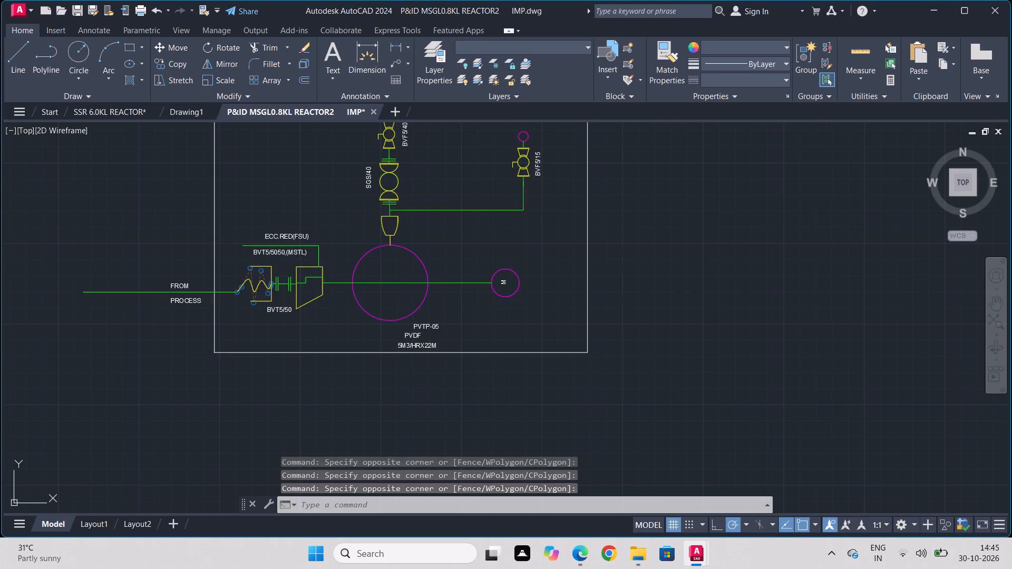
Paste the copied pump package into the SSR 6.0KL REACTOR drawing, below the receiver vessel and beyond the outlet side branch.
click(122, 115)
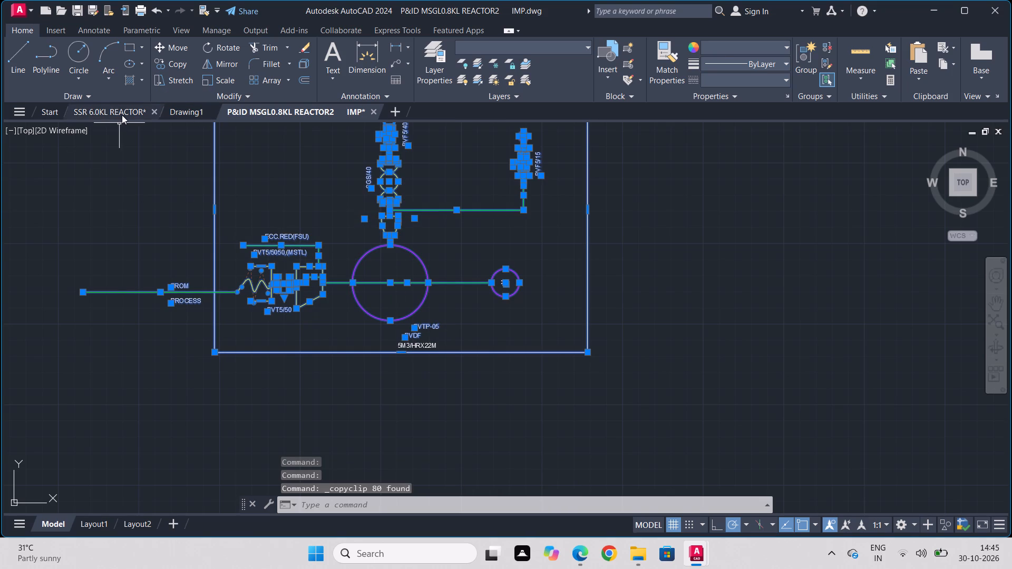
scroll(586, 381, down, 3)
scroll(657, 389, down, 1)
middle_drag(657, 388, 534, 316)
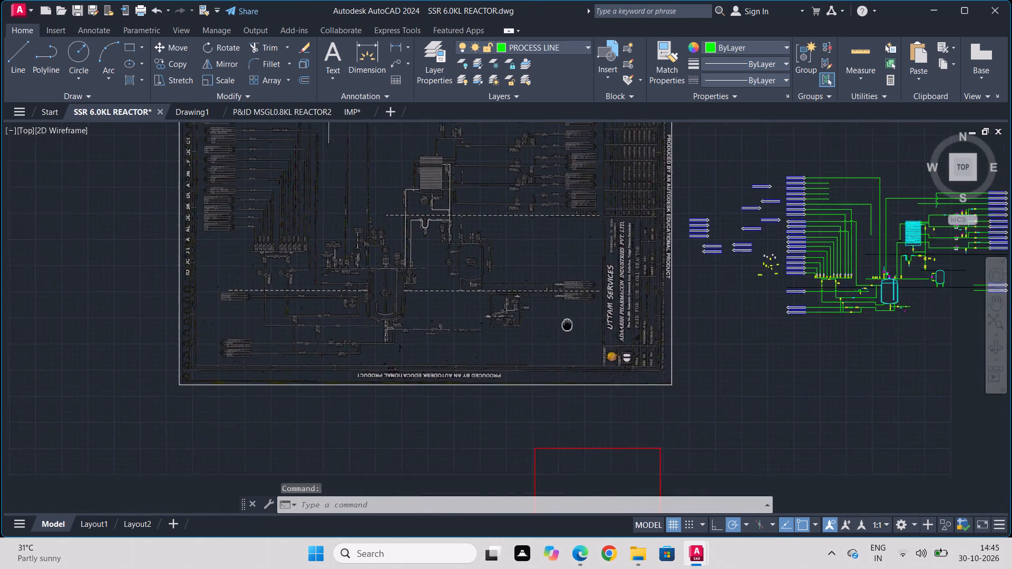
middle_drag(534, 316, 264, 296)
scroll(631, 301, up, 3)
middle_drag(651, 276, 521, 387)
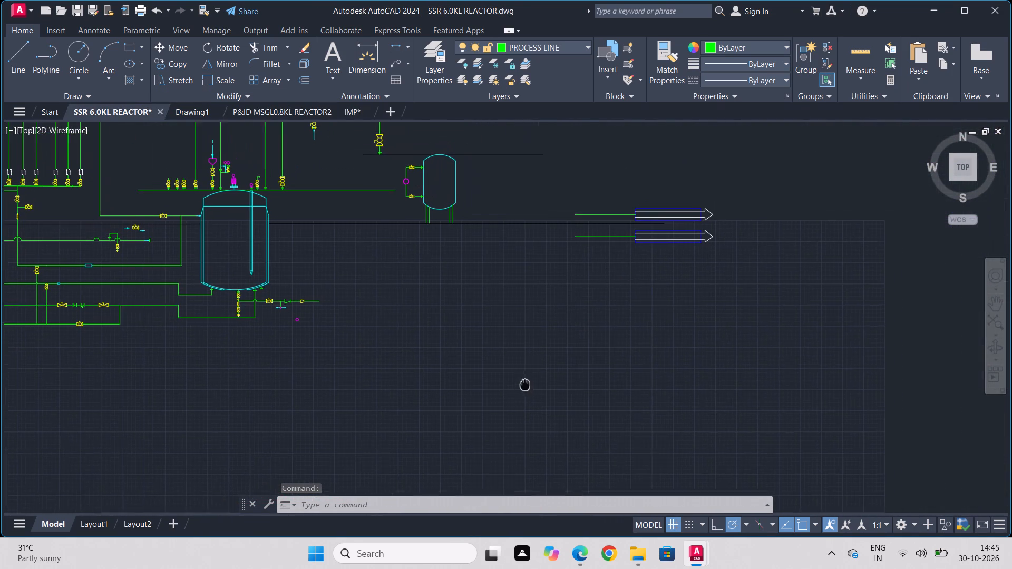
middle_drag(521, 387, 520, 387)
key(ctrl+v)
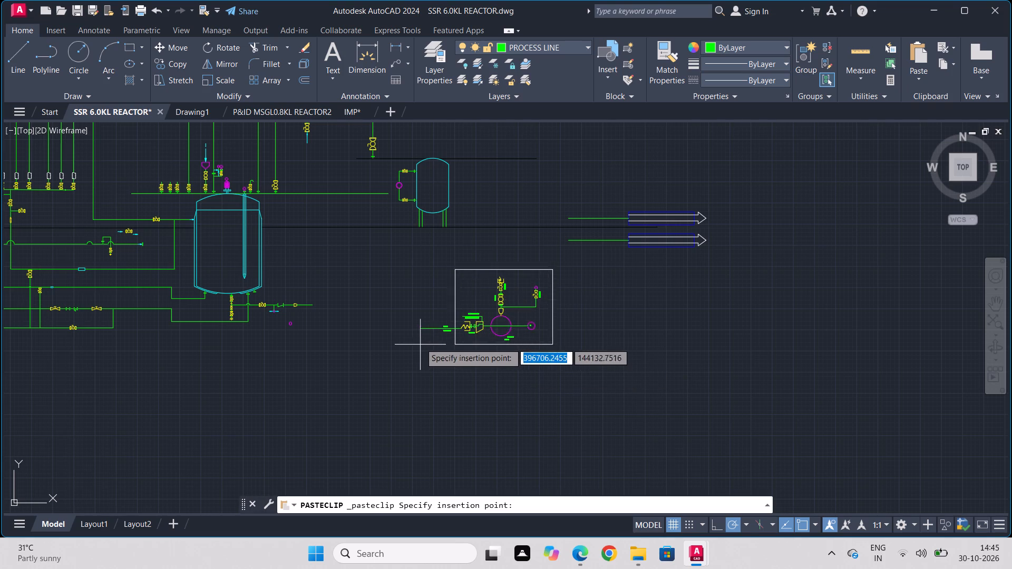
click(416, 328)
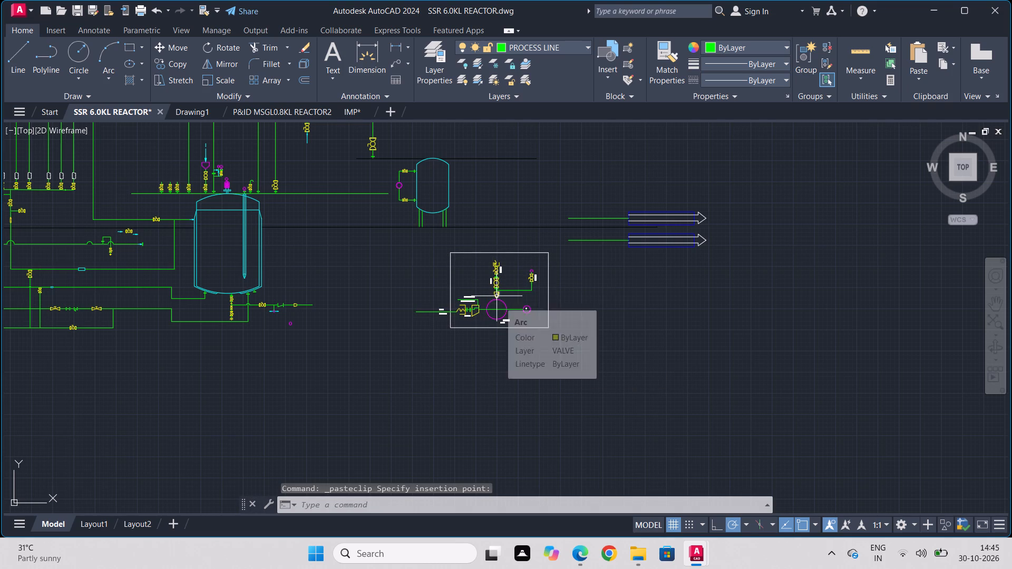
Compare the pasted pump package with the size and position of the mobile pump package in the reference P&ID.
scroll(294, 398, down, 2)
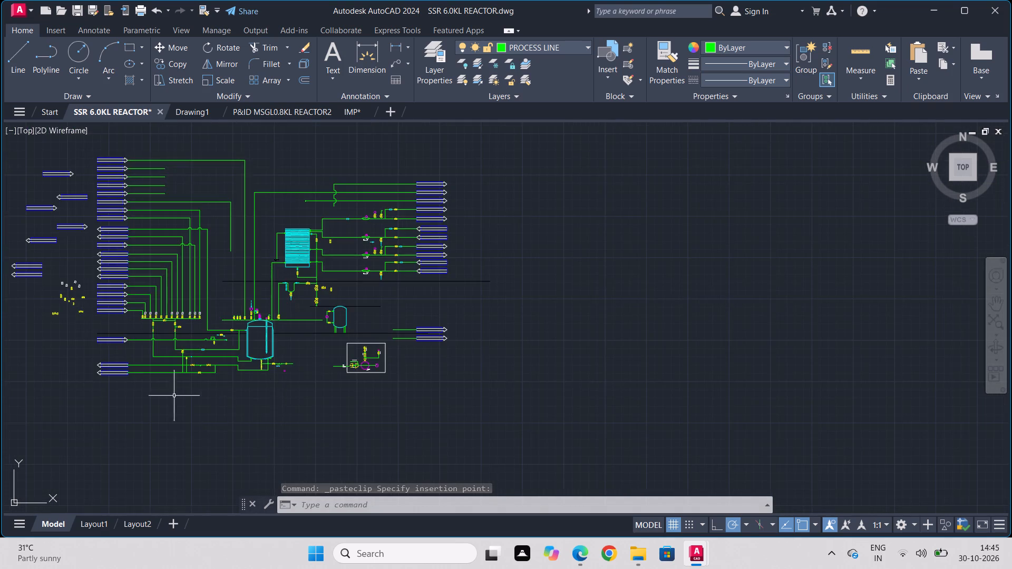
scroll(164, 396, down, 1)
middle_drag(164, 396, 527, 281)
scroll(173, 284, up, 4)
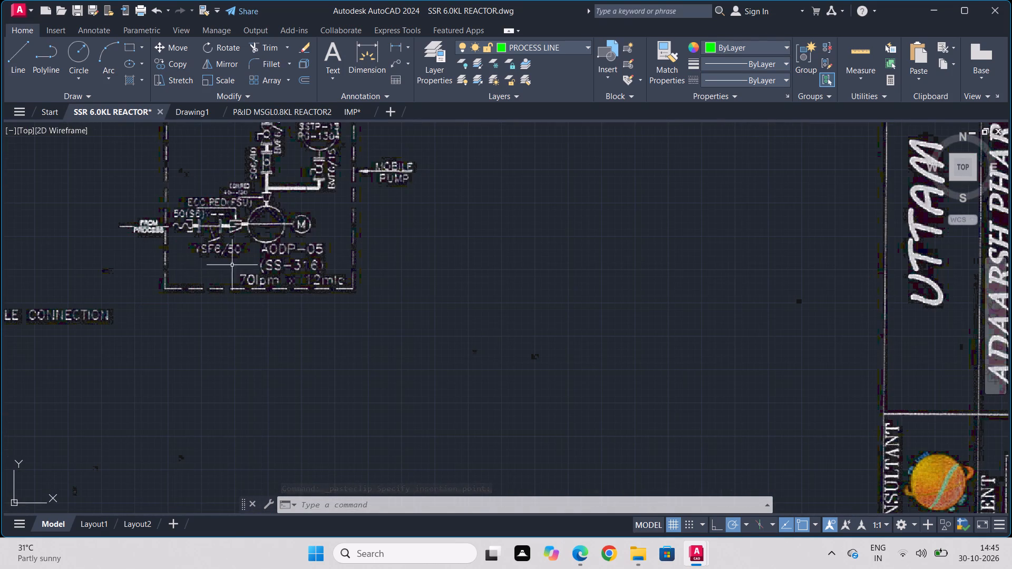
middle_drag(332, 243, 253, 373)
scroll(233, 351, down, 2)
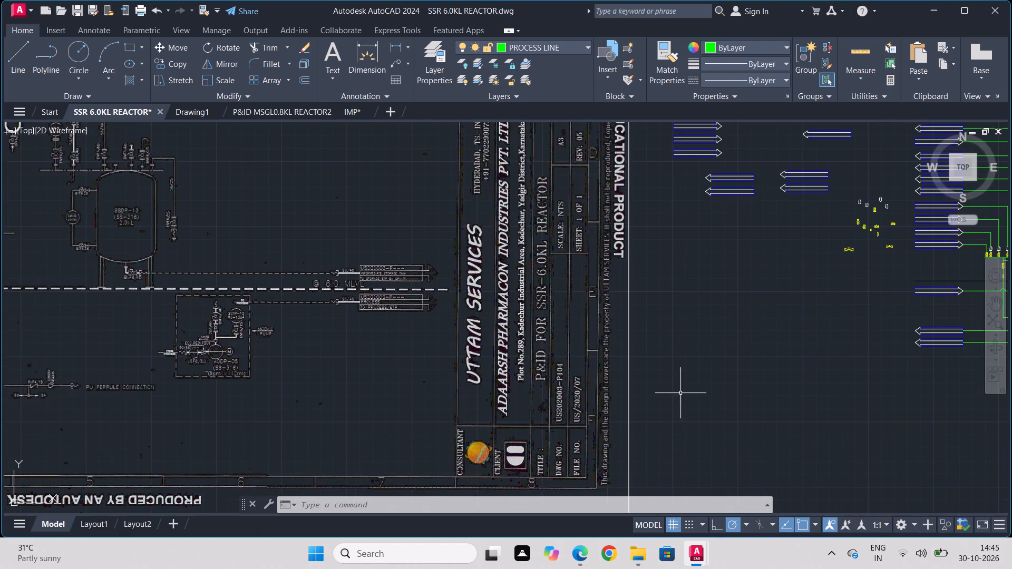
middle_drag(680, 393, 0, 356)
scroll(596, 304, up, 2)
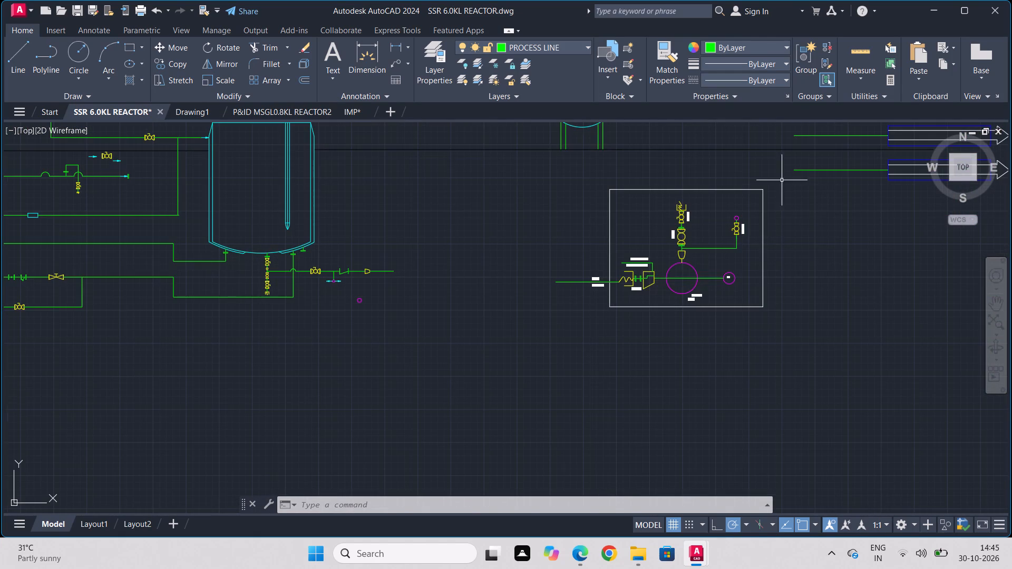
Scale the whole pasted pump package down by a factor of about 0.70 from the frame's upper edge.
click(766, 173)
click(541, 364)
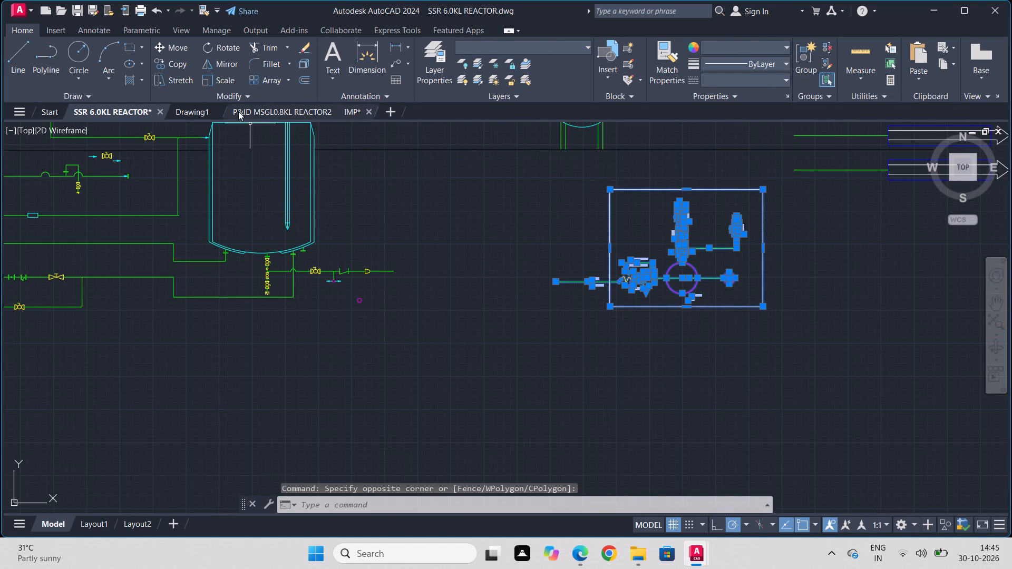
click(218, 80)
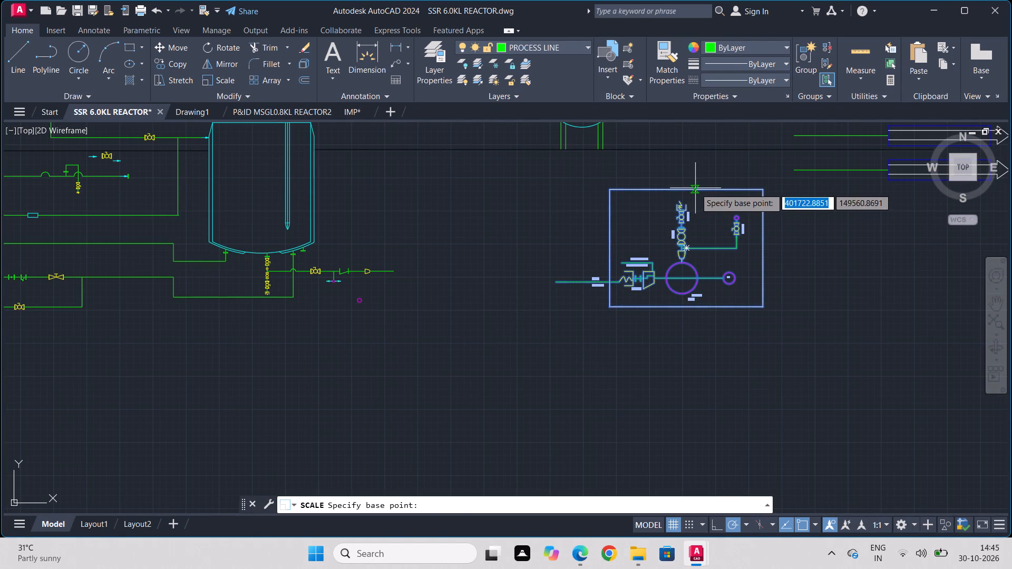
click(695, 188)
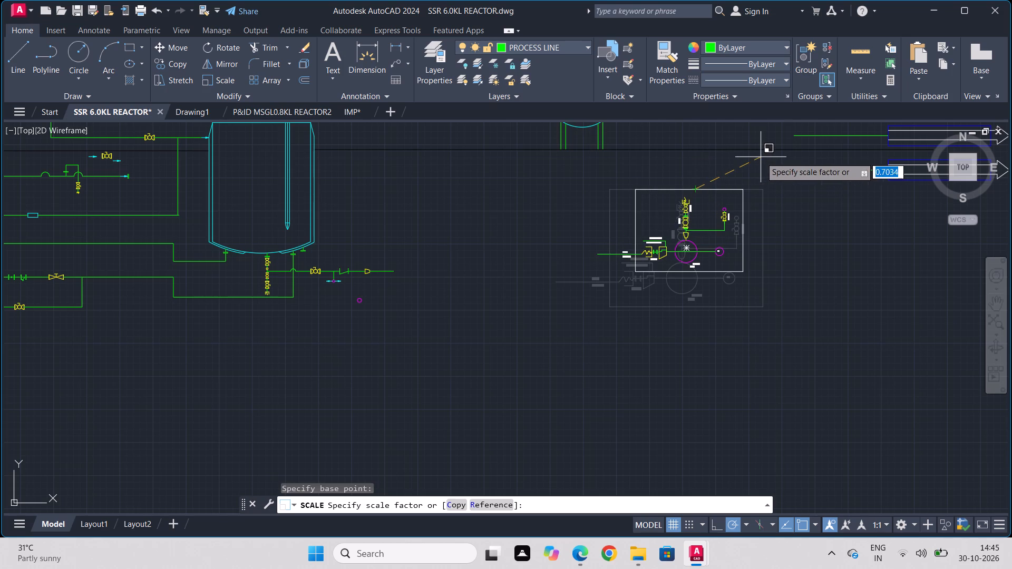
click(761, 157)
Move the reduced pump package with its inlet line slightly up and left, closer beneath the receiver vessel.
click(761, 171)
click(530, 335)
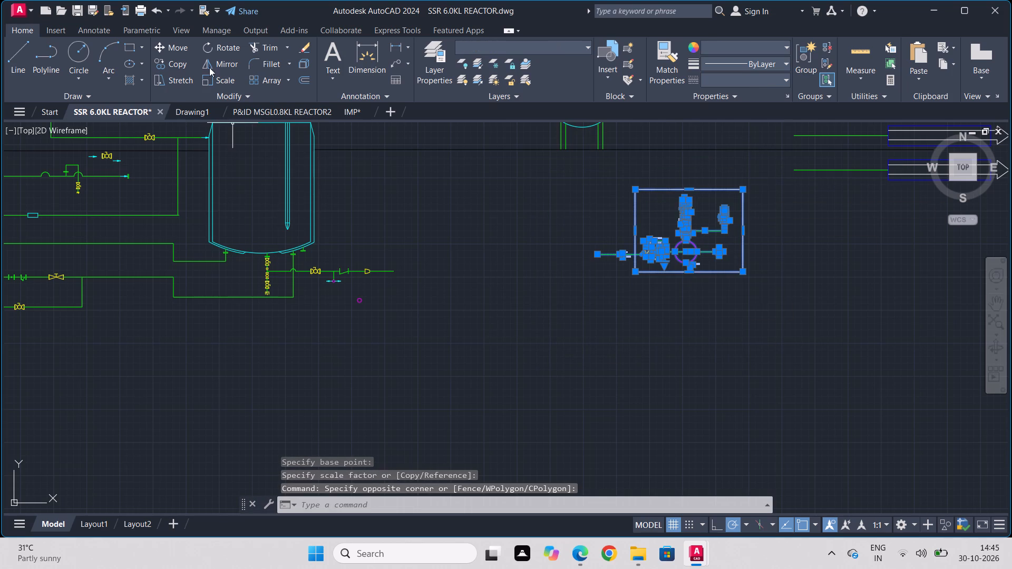
click(174, 48)
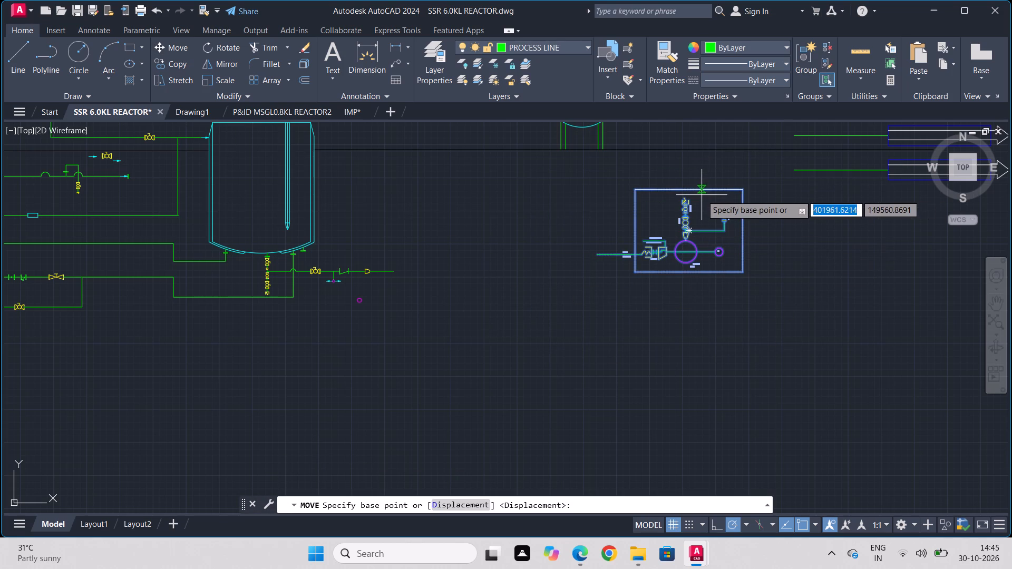
click(744, 221)
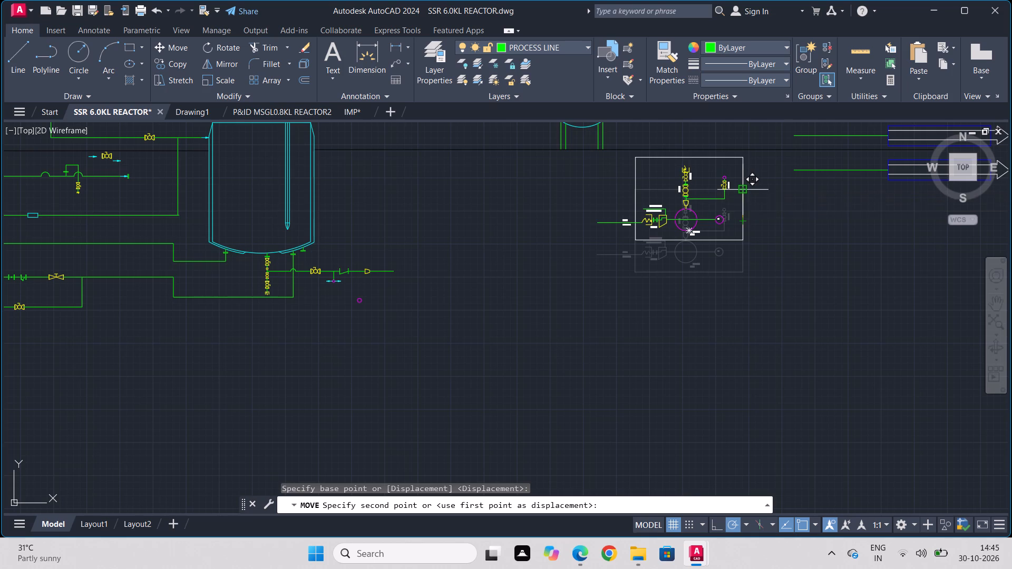
click(728, 191)
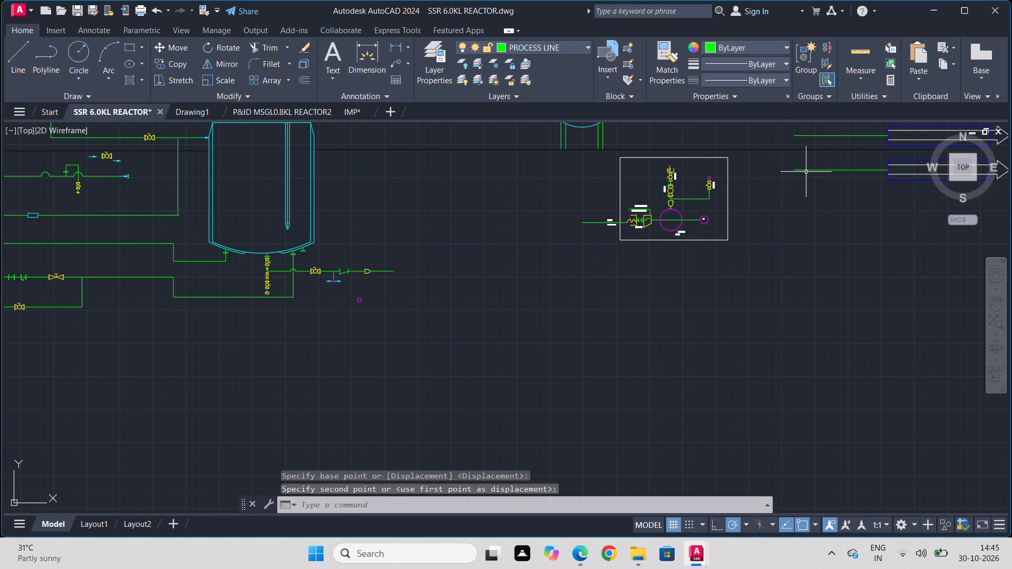
Stretch the free end of the lower outgoing process line horizontally into the pump package frame, about 2854 units further.
click(806, 170)
click(795, 172)
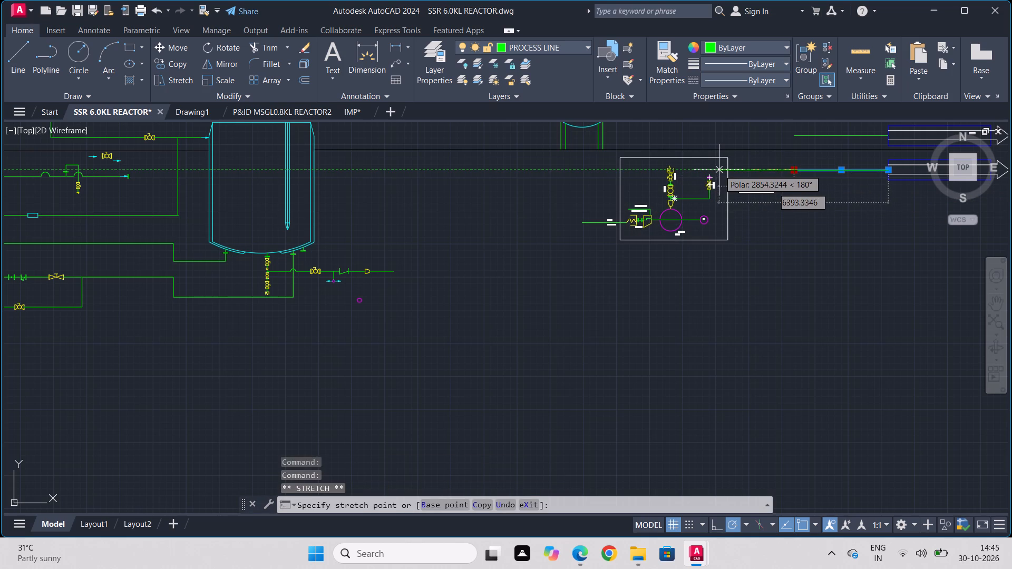
click(719, 170)
key(Escape)
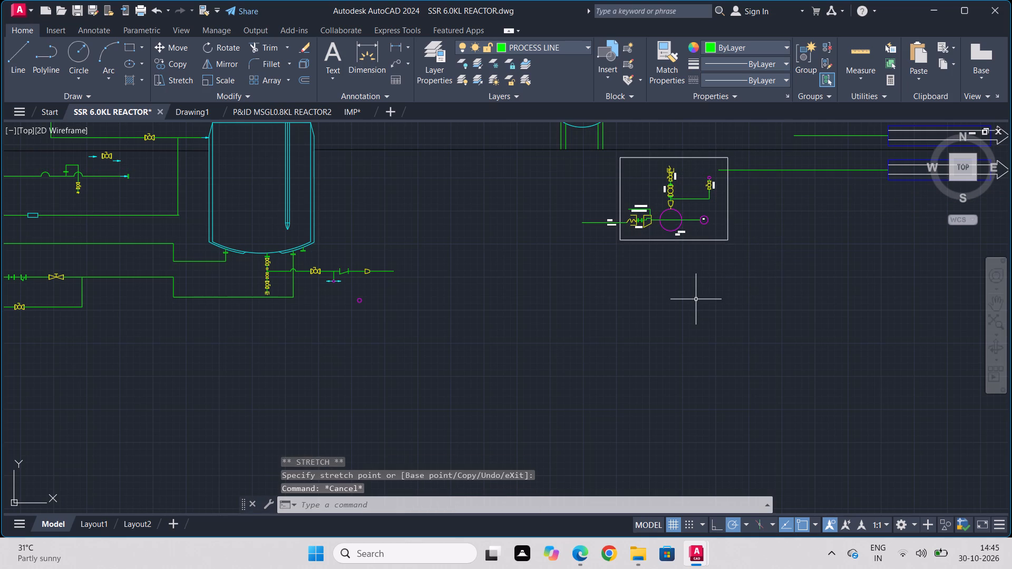
Delete the stray magenta circle below the reactor's bottom outlet side branch.
scroll(347, 293, up, 4)
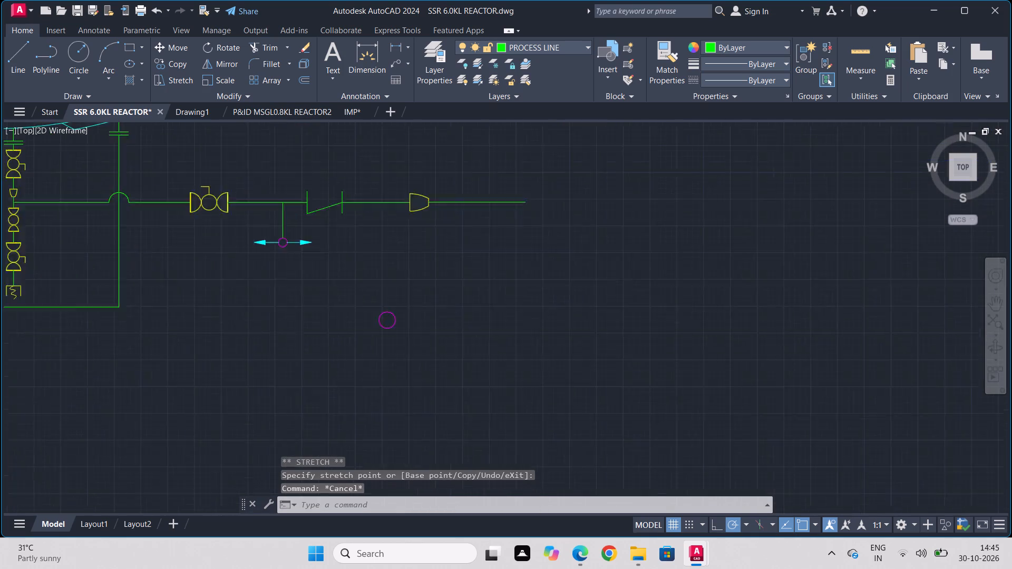
drag(398, 280, 398, 289)
click(397, 352)
key(Delete)
Delete the two loose spare valve symbols beside the vertical line between the condenser and the receiver vessel.
scroll(477, 315, down, 3)
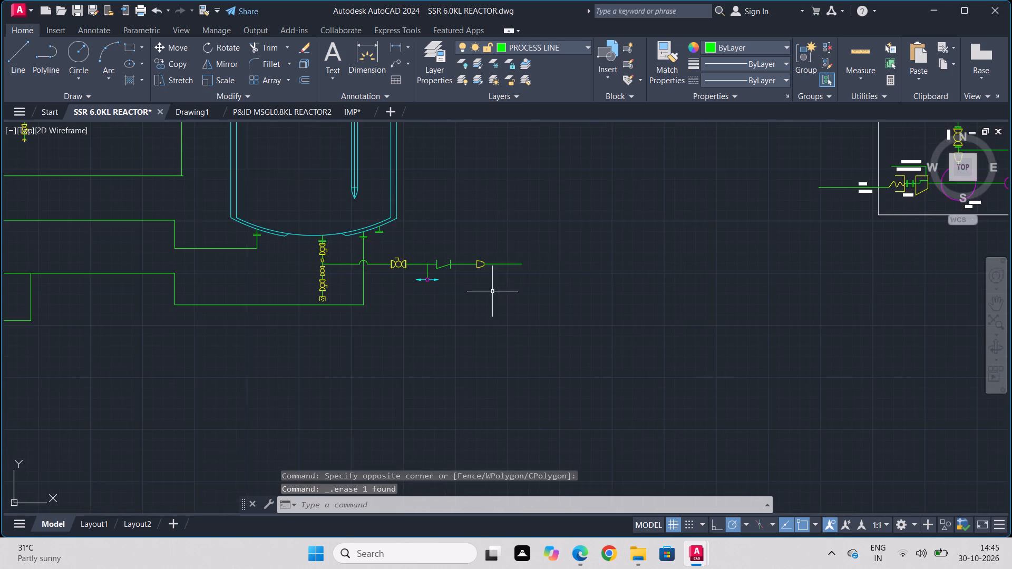
scroll(561, 214, down, 3)
middle_drag(593, 200, 593, 501)
scroll(598, 437, up, 1)
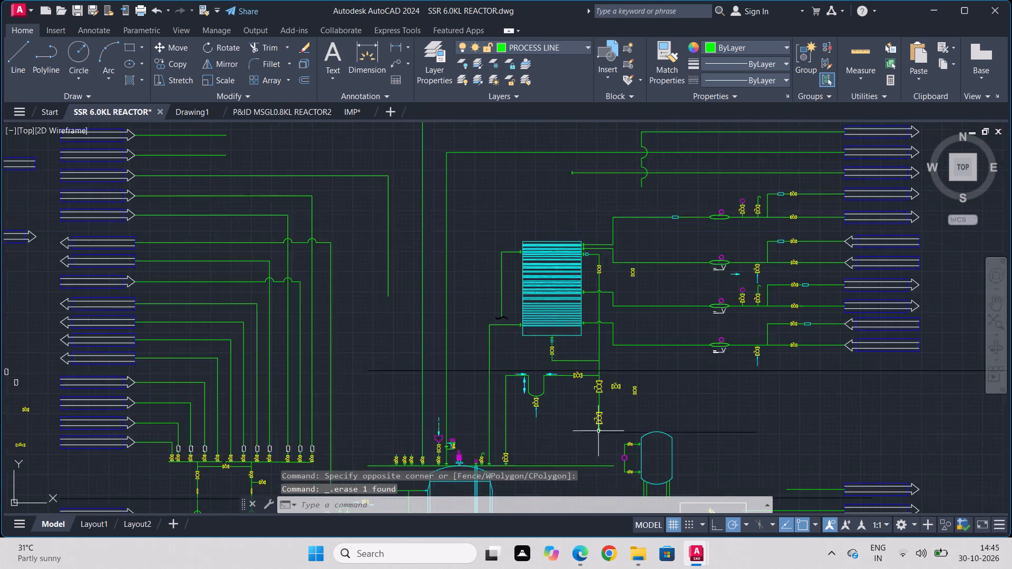
scroll(598, 427, up, 2)
click(706, 298)
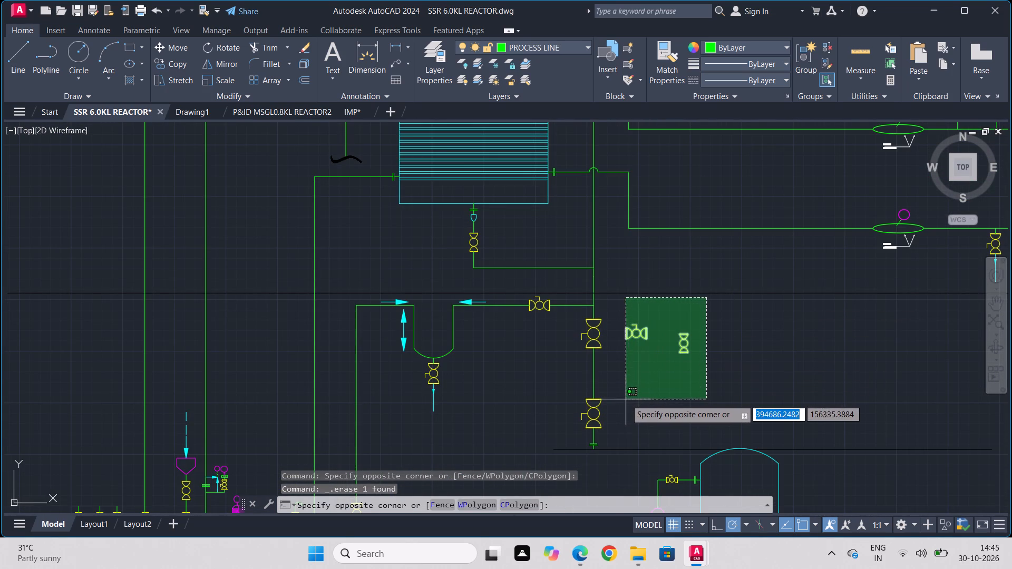
click(626, 399)
key(Delete)
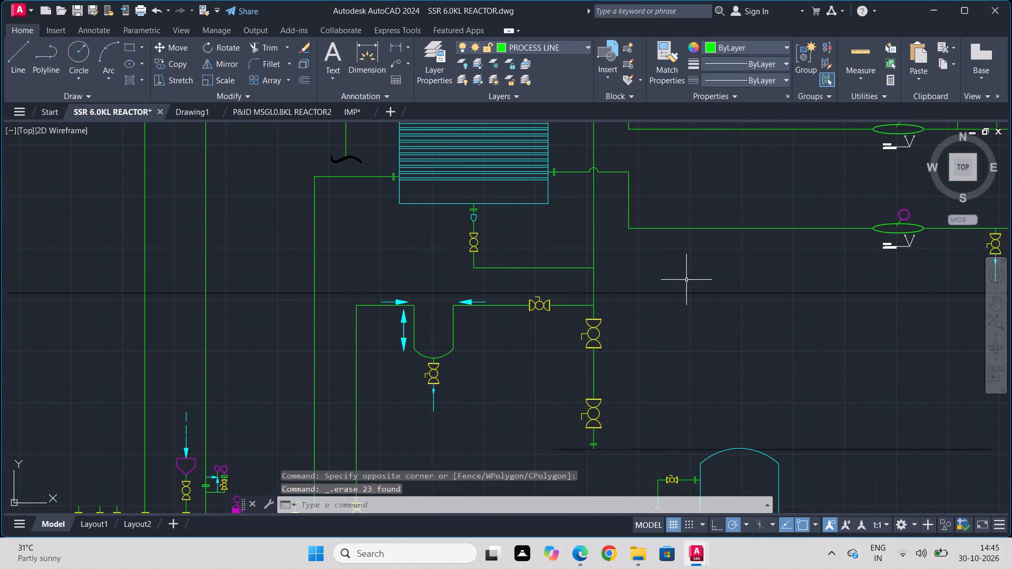
Delete the loose spare valve symbol beside the condenser's upper outlet line.
scroll(693, 276, down, 2)
scroll(690, 180, up, 2)
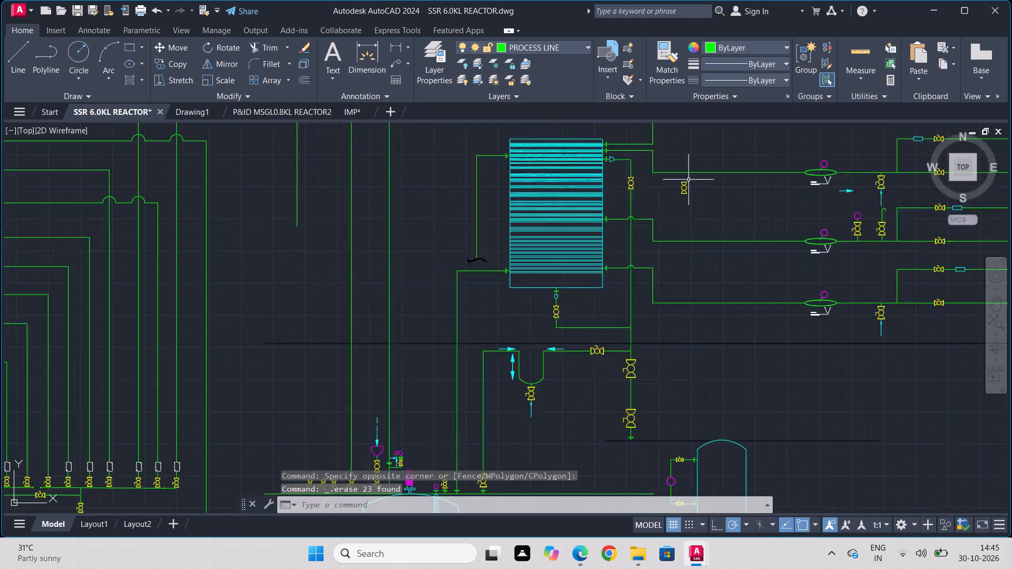
scroll(686, 179, up, 2)
click(673, 177)
click(645, 265)
click(743, 179)
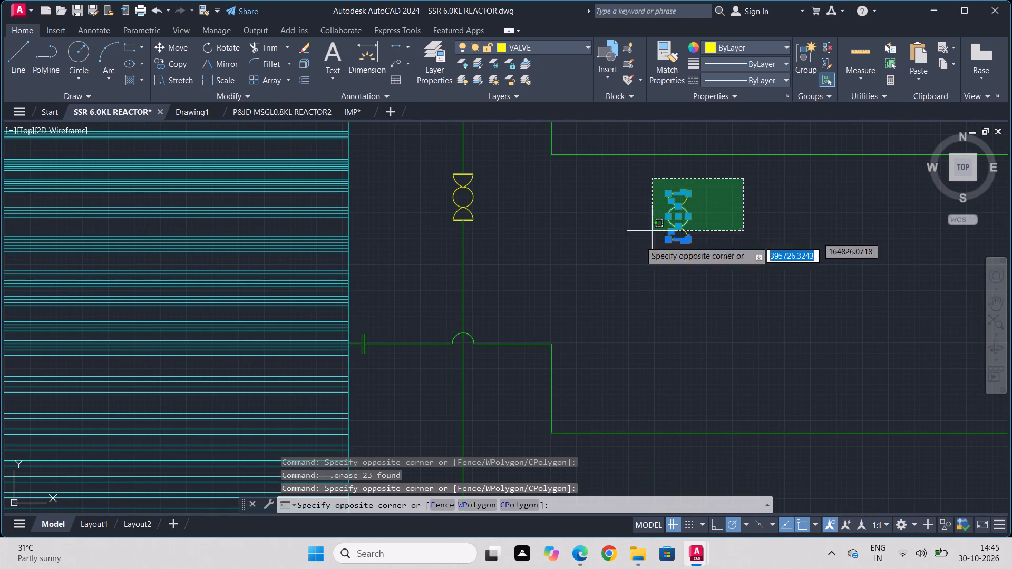
click(601, 293)
key(Delete)
Examine the condenser's top connection and its surrounding piping in the reference P&ID against the drawn version.
scroll(506, 330, down, 3)
scroll(348, 336, down, 1)
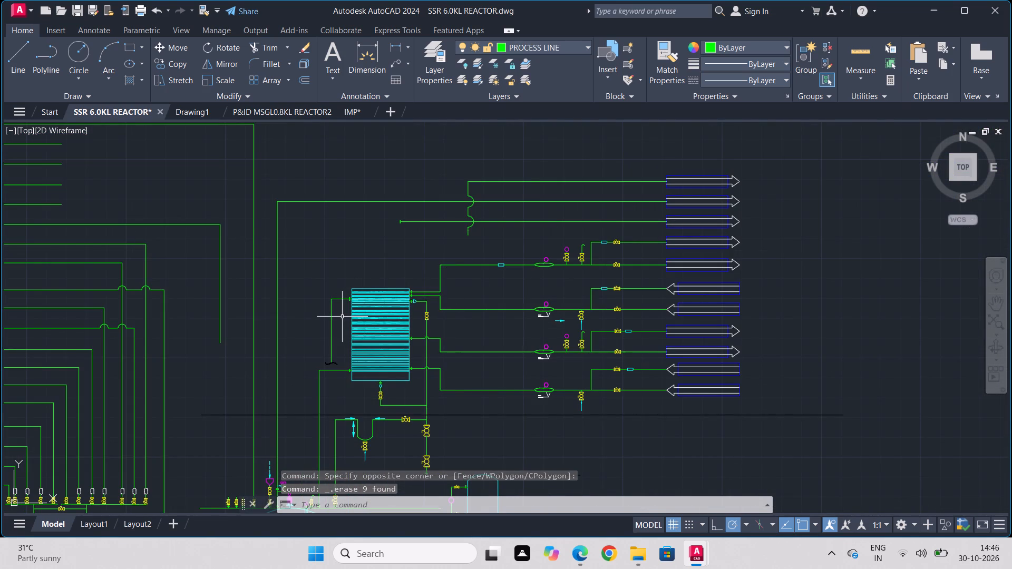
scroll(224, 349, down, 1)
middle_drag(210, 359, 577, 264)
middle_drag(189, 299, 511, 258)
middle_drag(168, 286, 900, 499)
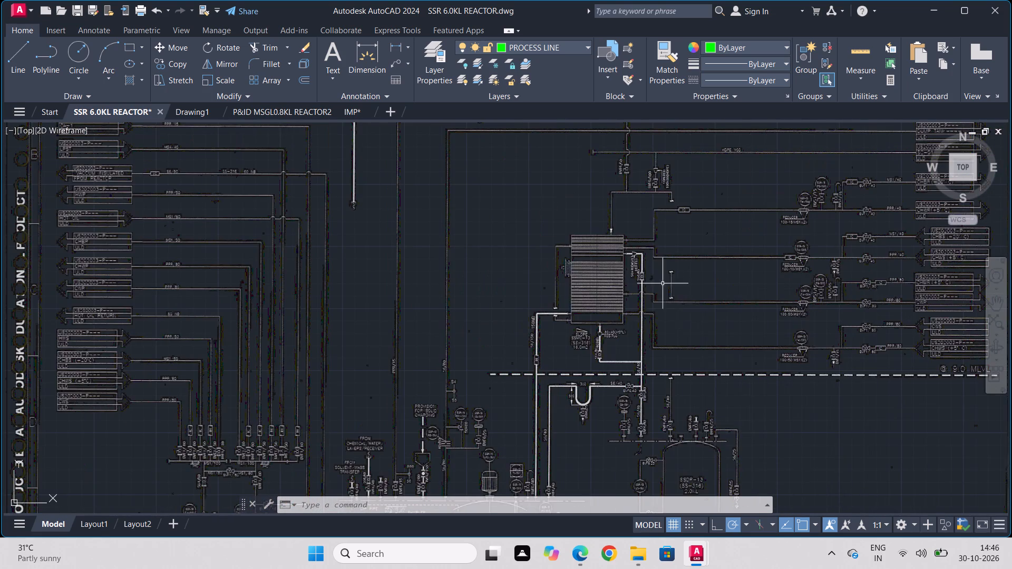
scroll(637, 247, up, 2)
scroll(568, 227, up, 2)
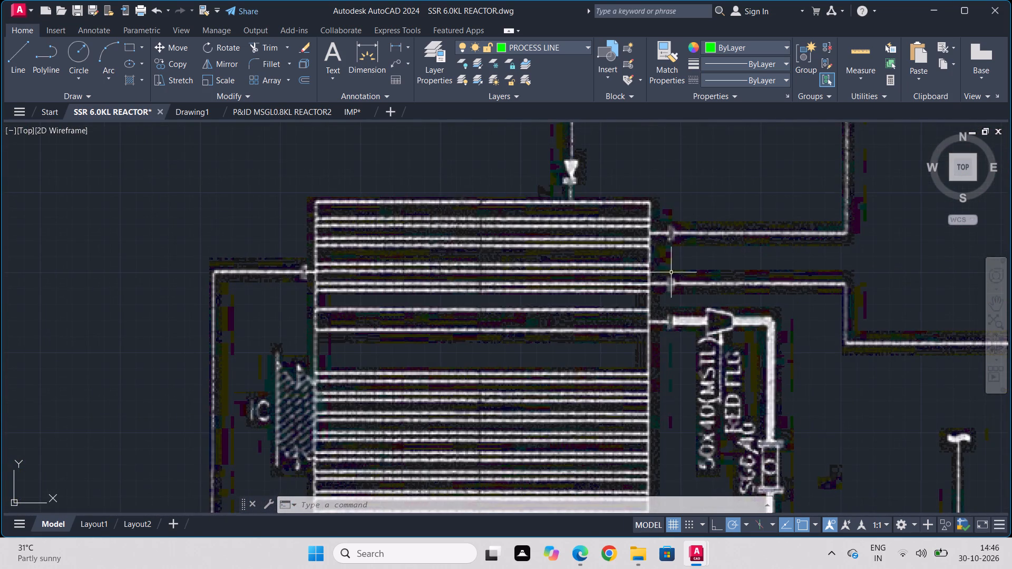
scroll(631, 283, down, 3)
middle_drag(747, 335, 229, 368)
scroll(271, 340, down, 2)
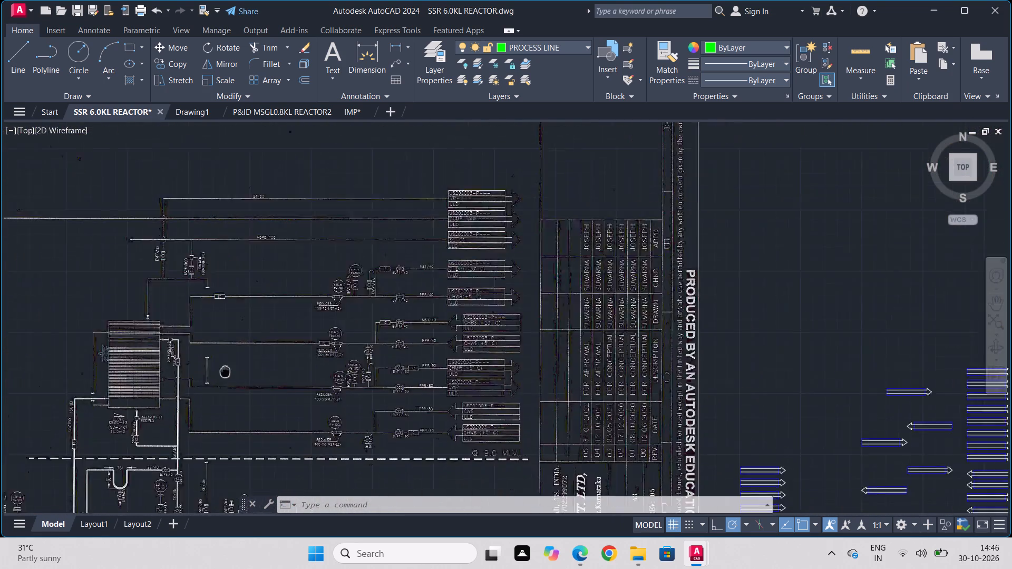
scroll(219, 375, down, 1)
scroll(561, 441, up, 1)
scroll(655, 445, up, 2)
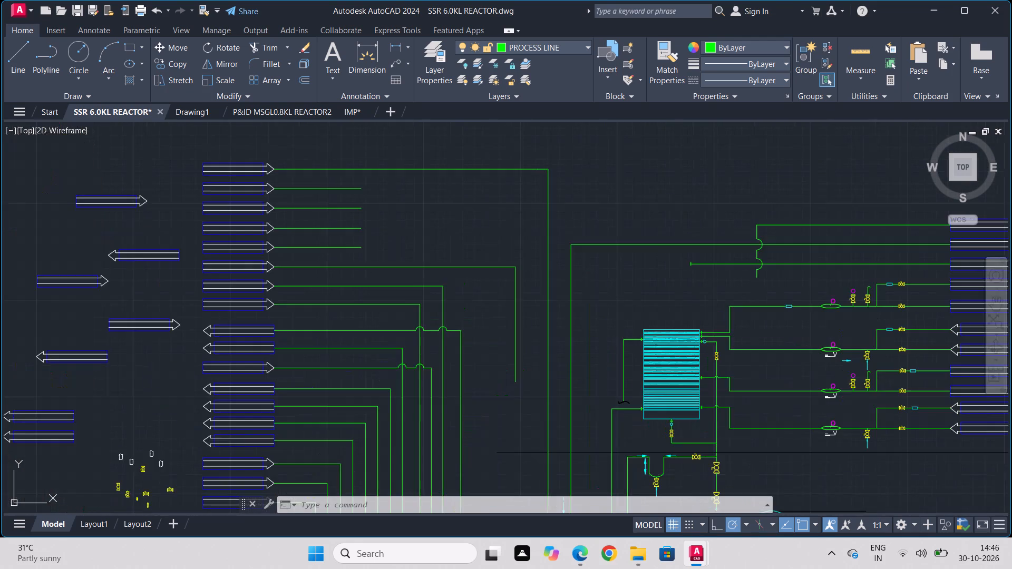
Copy the flange pair with its short stem from below the lower vertical-line valve onto the condenser's top edge.
scroll(647, 444, down, 1)
middle_drag(645, 444, 572, 295)
scroll(627, 342, up, 3)
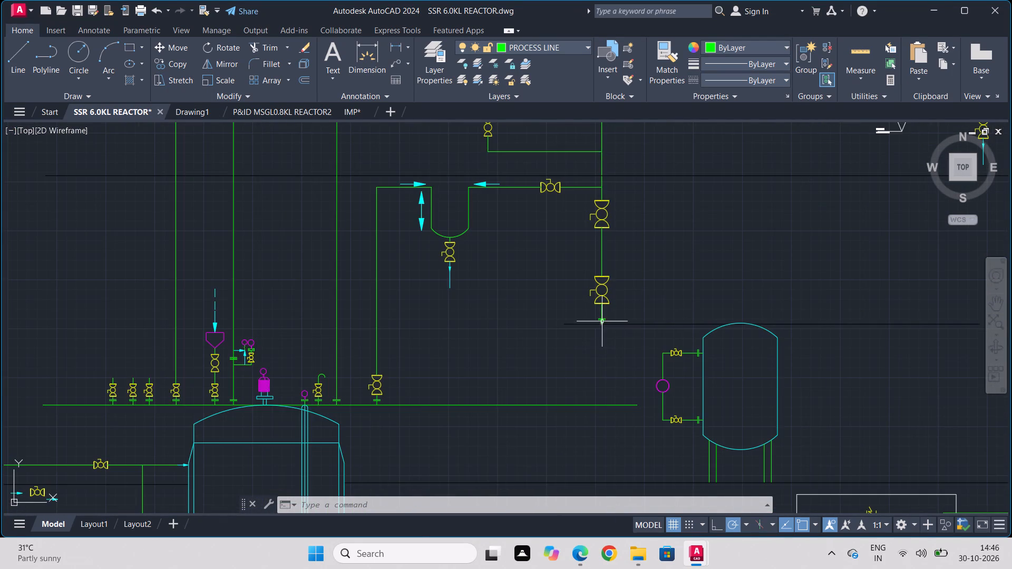
scroll(604, 320, up, 4)
click(606, 312)
click(587, 344)
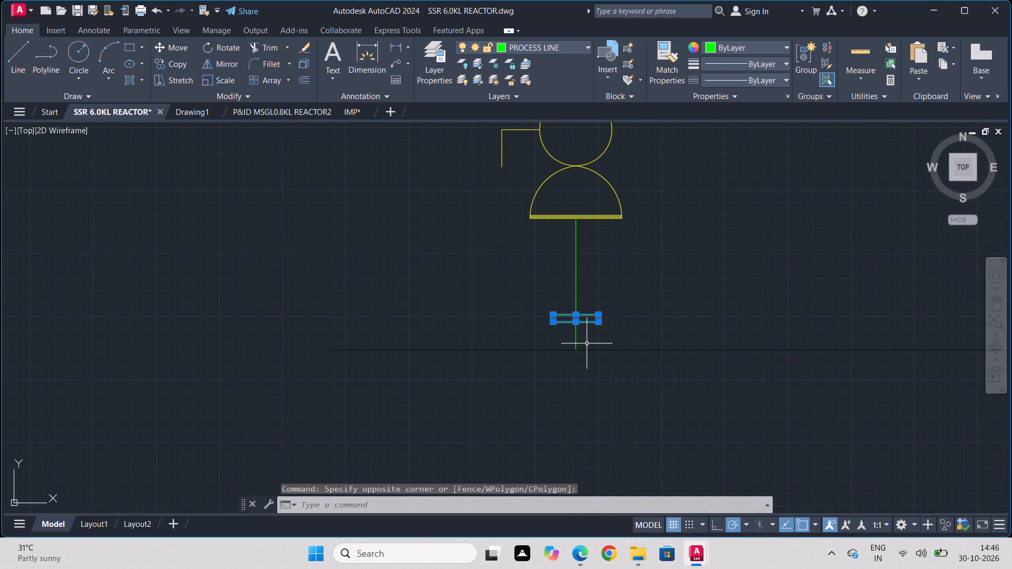
drag(580, 339, 560, 342)
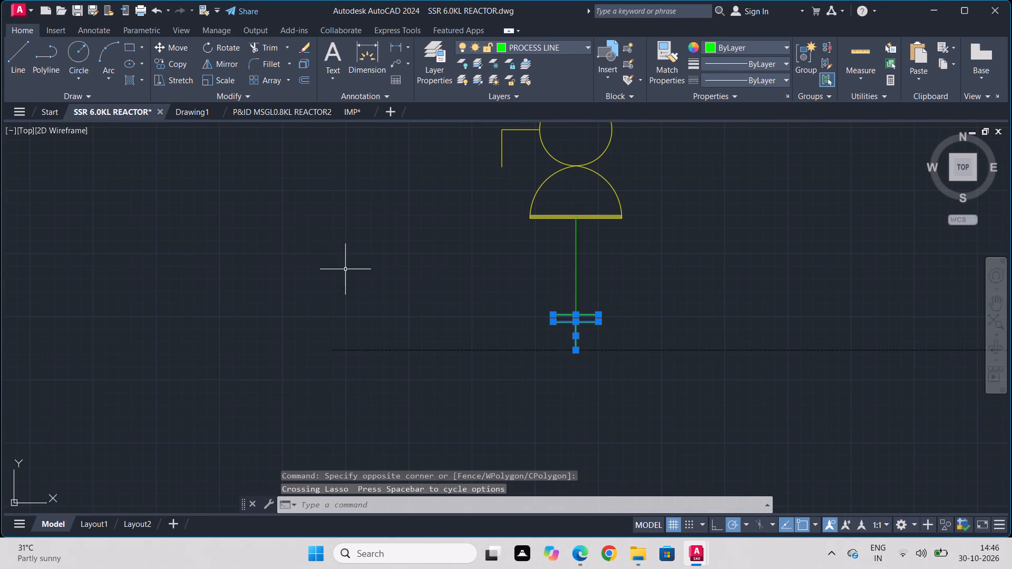
click(170, 66)
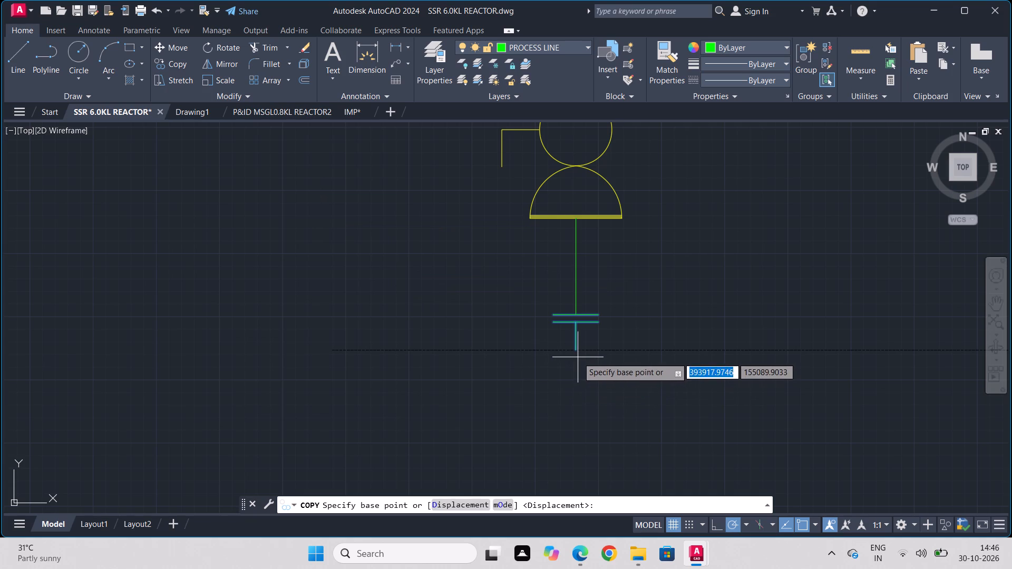
click(577, 349)
scroll(271, 313, down, 3)
scroll(170, 300, down, 1)
middle_drag(170, 300, 497, 568)
scroll(497, 568, down, 1)
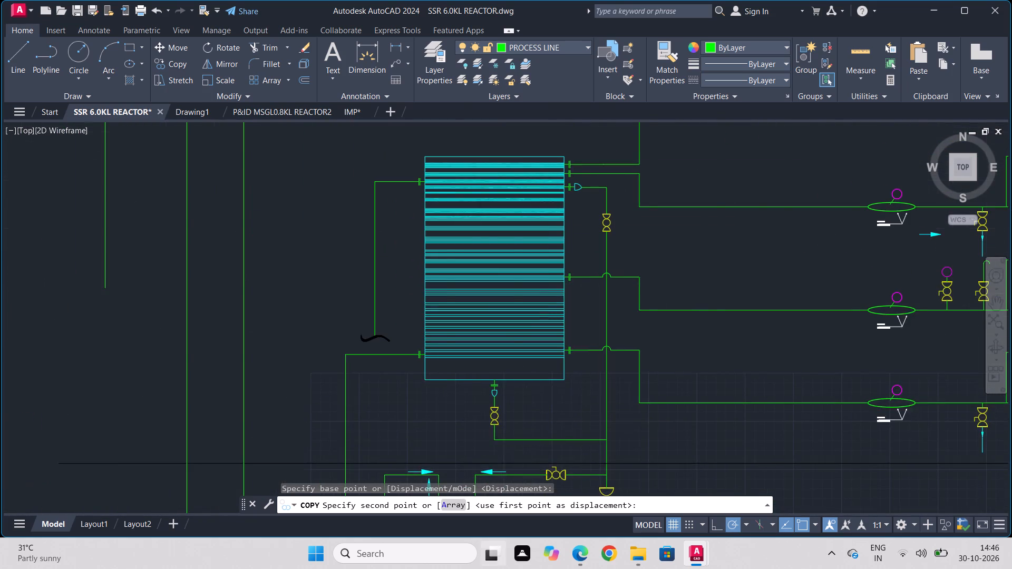
scroll(468, 243, up, 2)
middle_drag(491, 194, 435, 539)
scroll(465, 364, down, 2)
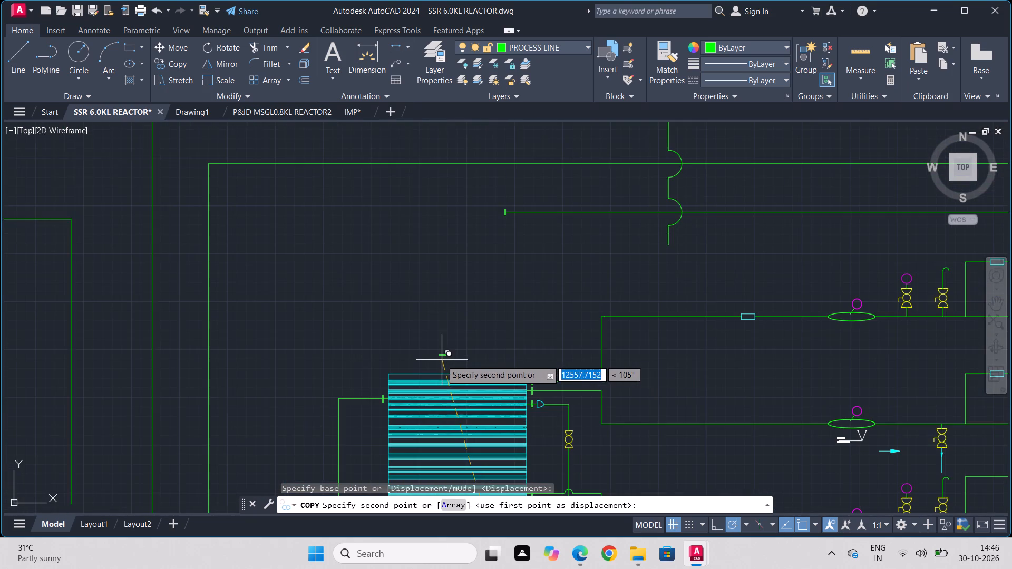
scroll(507, 369, up, 2)
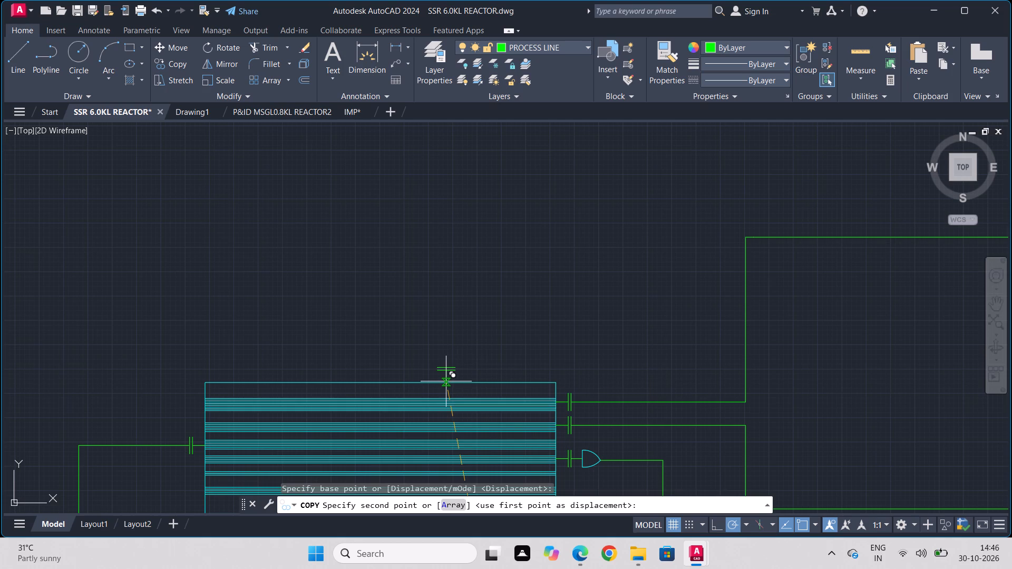
click(446, 381)
key(Escape)
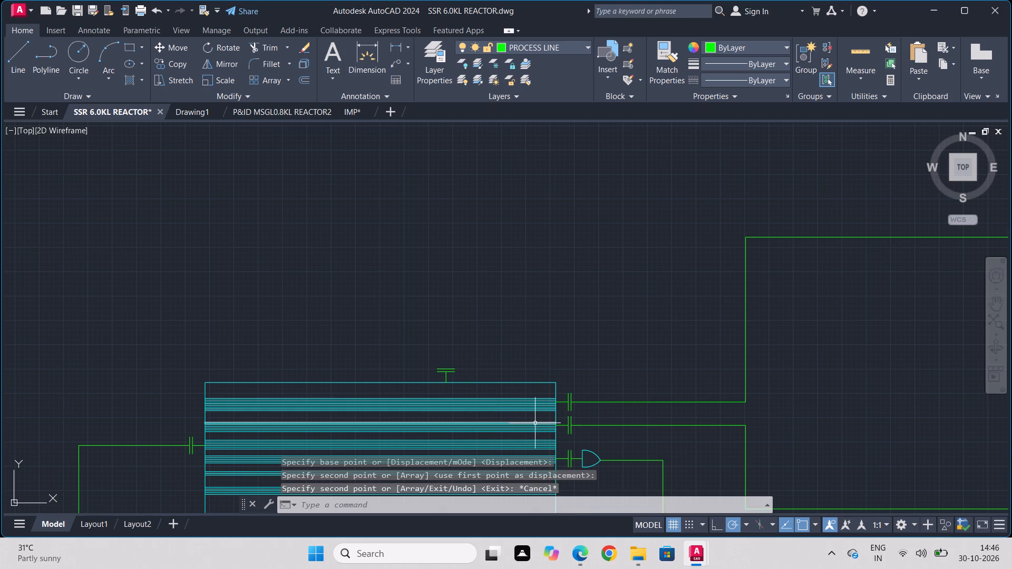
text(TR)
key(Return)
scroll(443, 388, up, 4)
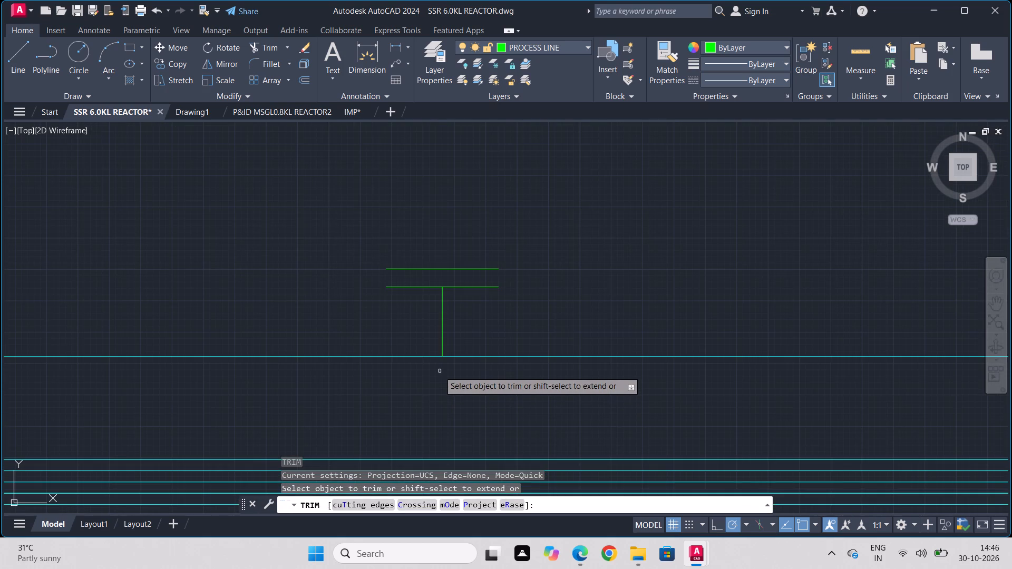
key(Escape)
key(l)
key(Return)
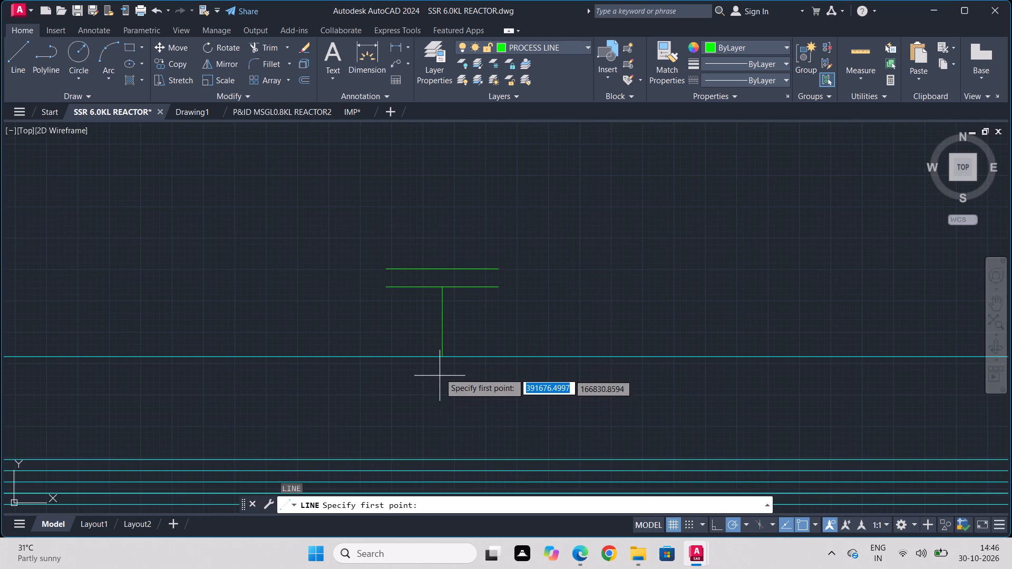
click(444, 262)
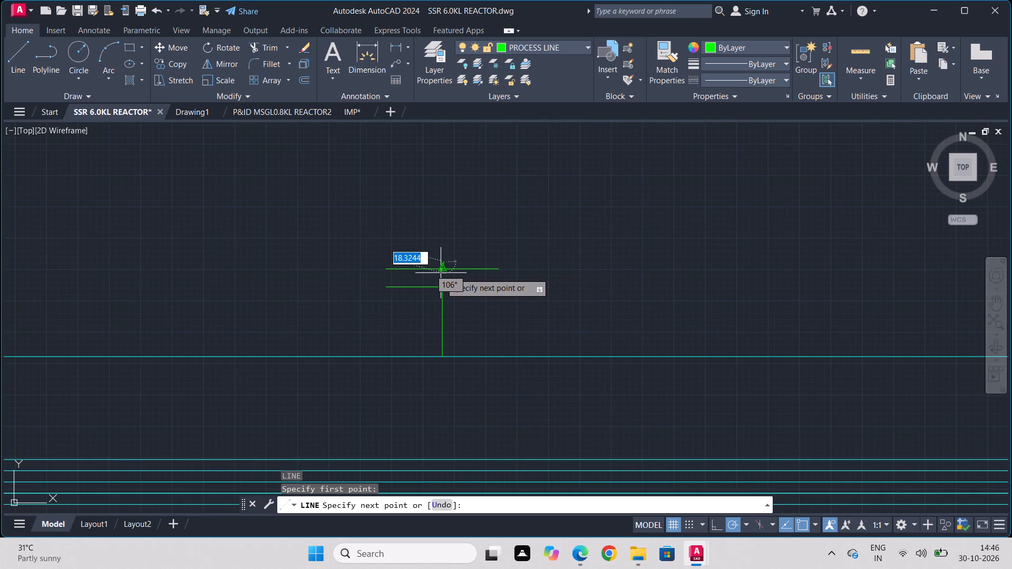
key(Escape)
Start a line at the middle of the upper flange on the condenser's top connection.
key(l)
key(Return)
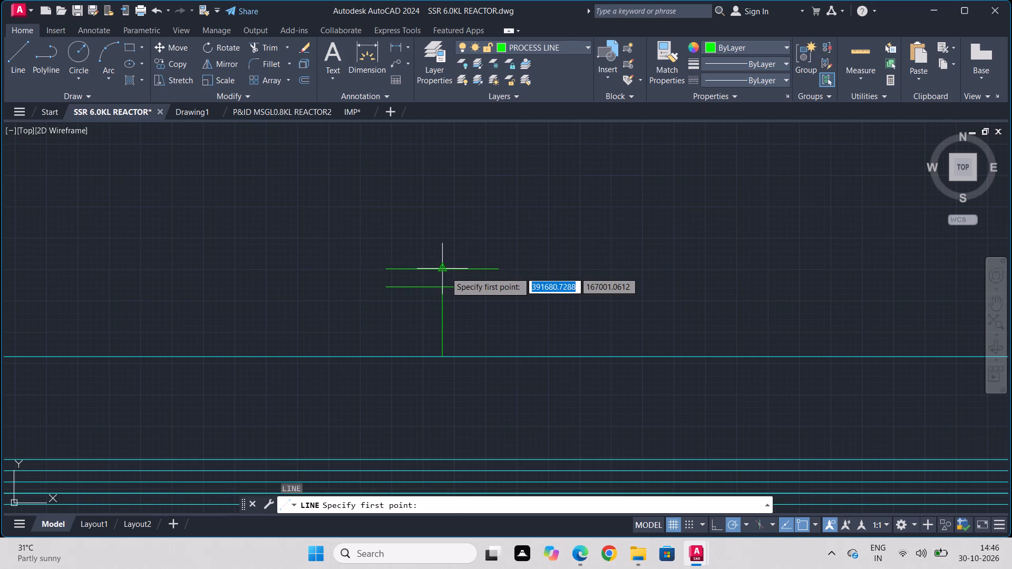
click(445, 271)
scroll(442, 194, down, 4)
middle_drag(441, 188, 440, 193)
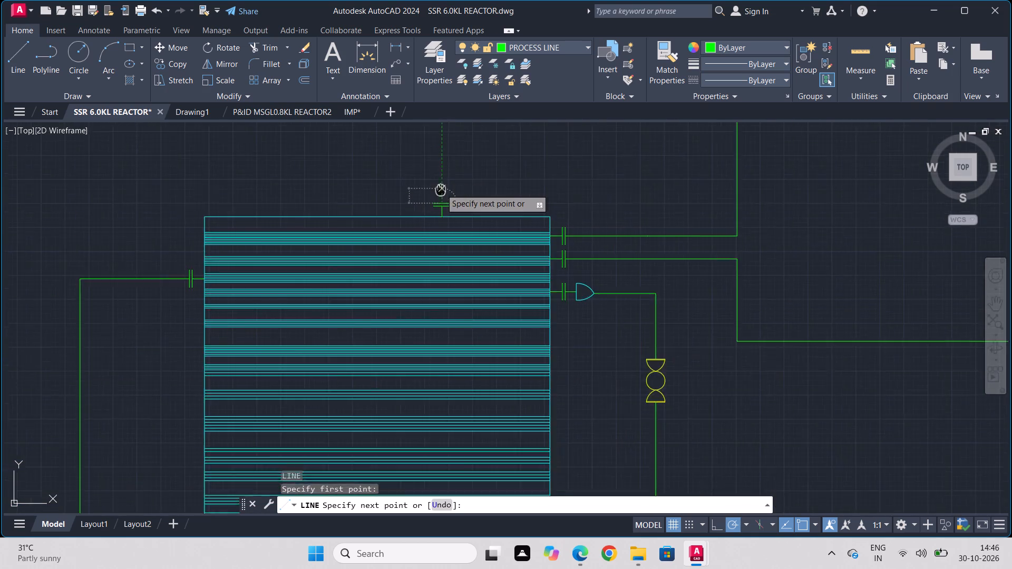
middle_drag(440, 193, 398, 398)
scroll(403, 165, down, 2)
middle_drag(402, 164, 400, 257)
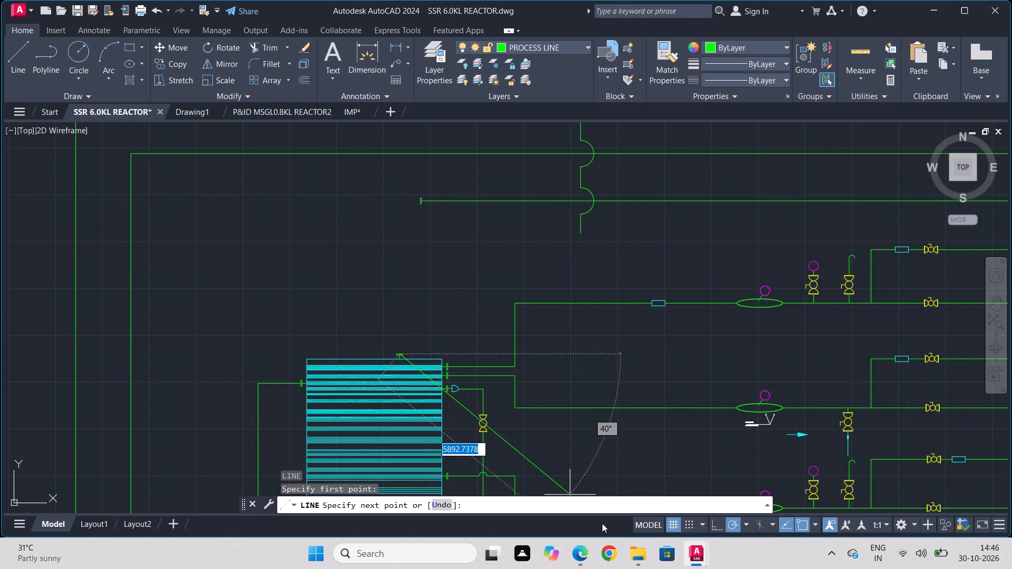
Examine the condenser's top piping and the surrounding lines on page 12 of the AUTOCAD PRACTICE FILE reference PDF.
click(637, 561)
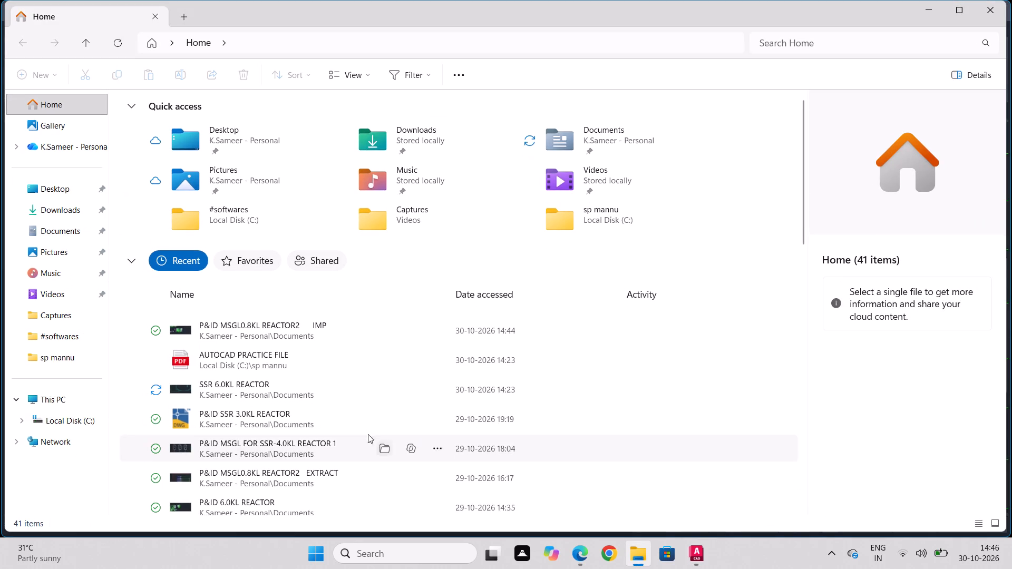
double_click(349, 365)
scroll(294, 382, down, 1)
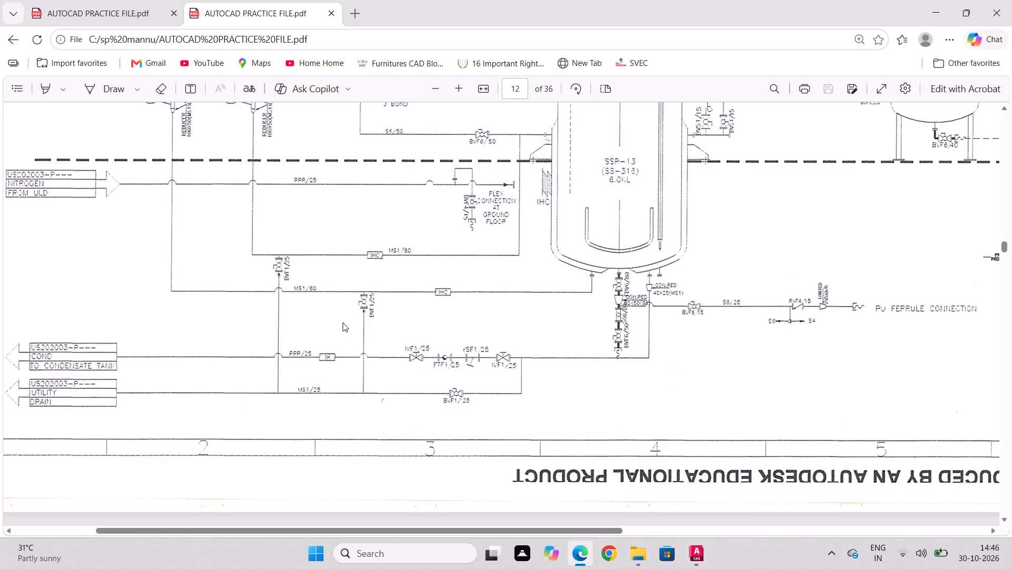
middle_drag(344, 319, 227, 331)
scroll(344, 319, up, 1)
scroll(268, 264, up, 5)
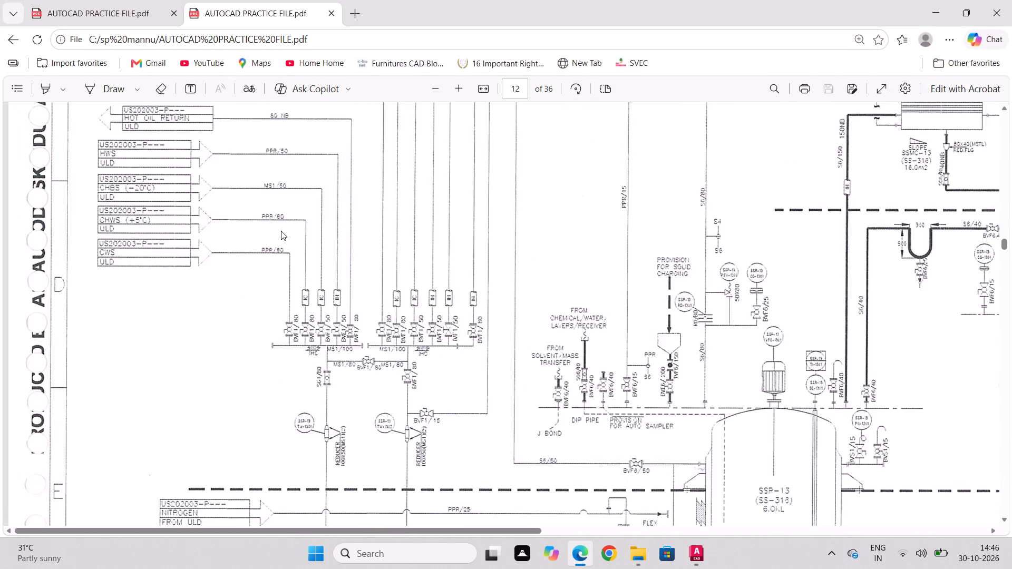
scroll(281, 231, up, 6)
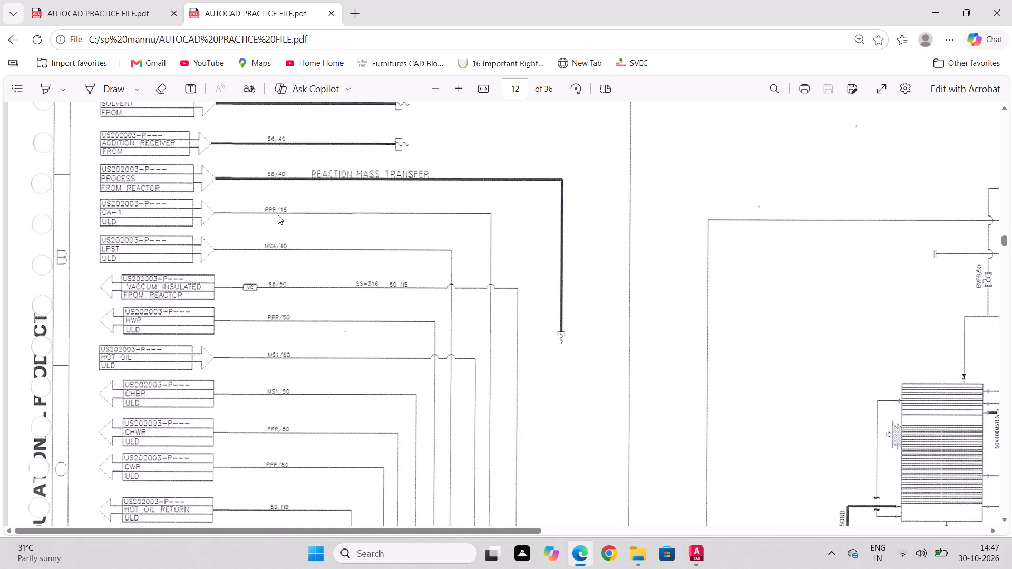
scroll(278, 215, up, 3)
click(445, 86)
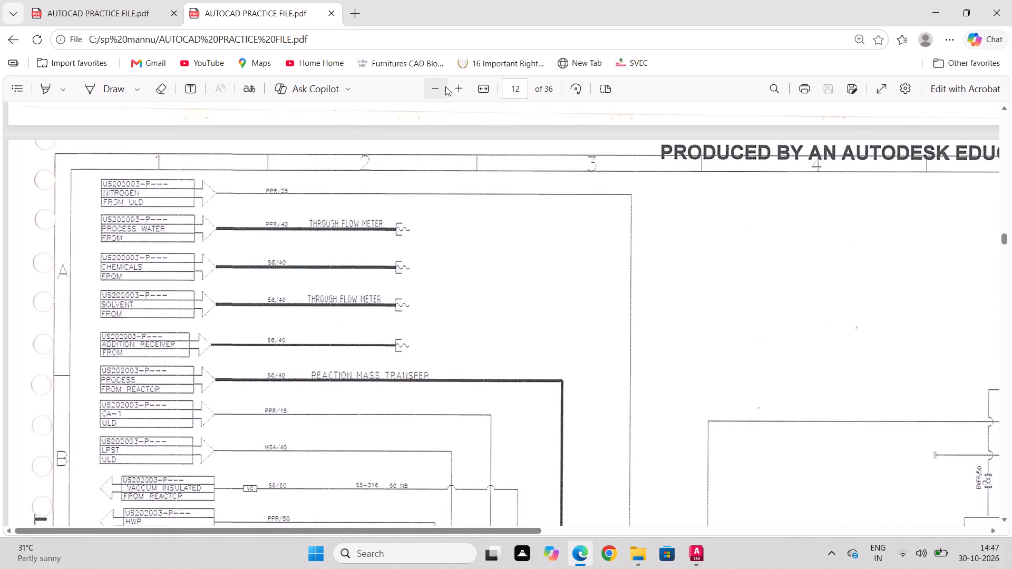
click(439, 87)
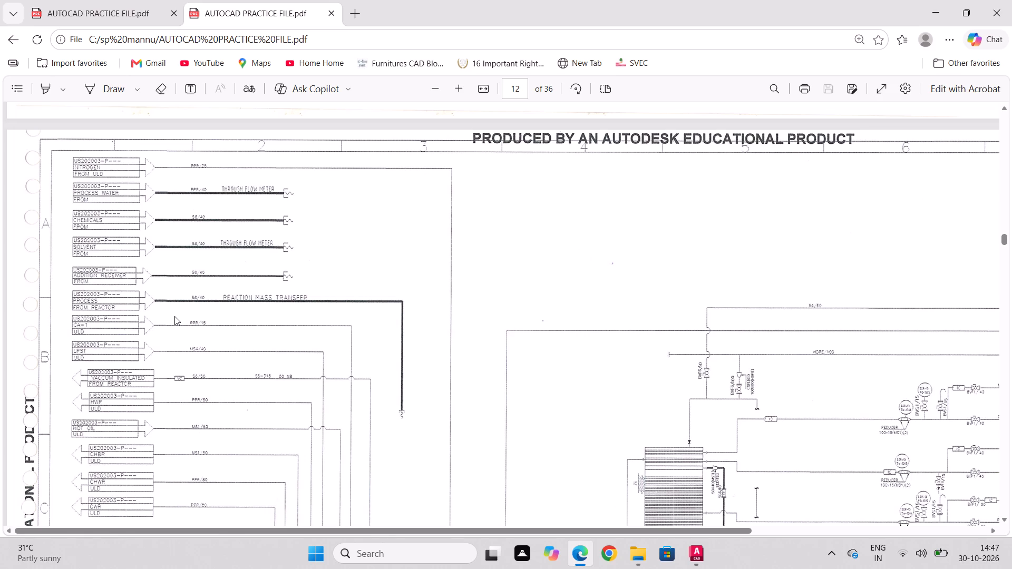
scroll(174, 316, down, 1)
scroll(174, 316, up, 1)
scroll(174, 316, down, 4)
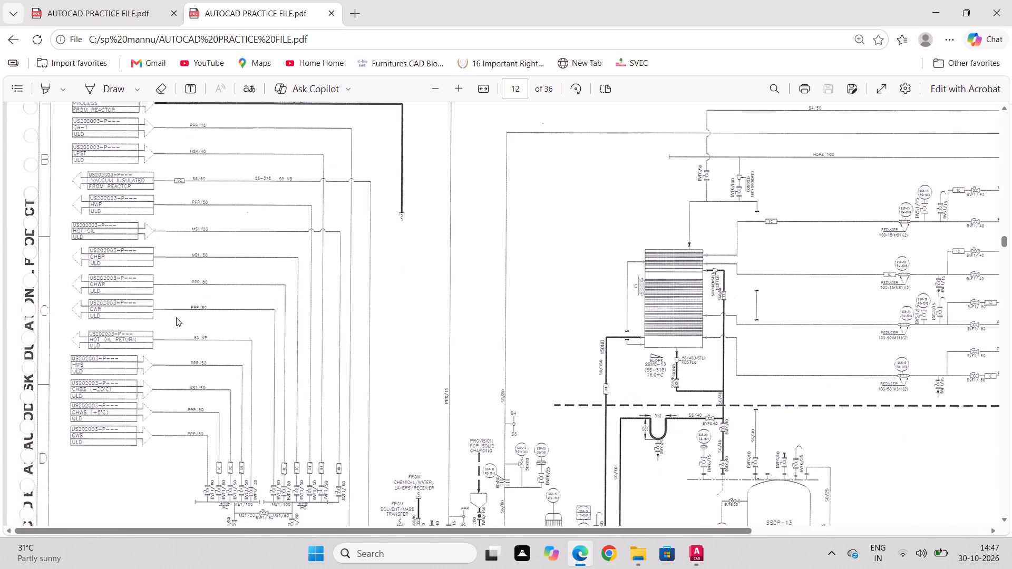
scroll(176, 317, down, 1)
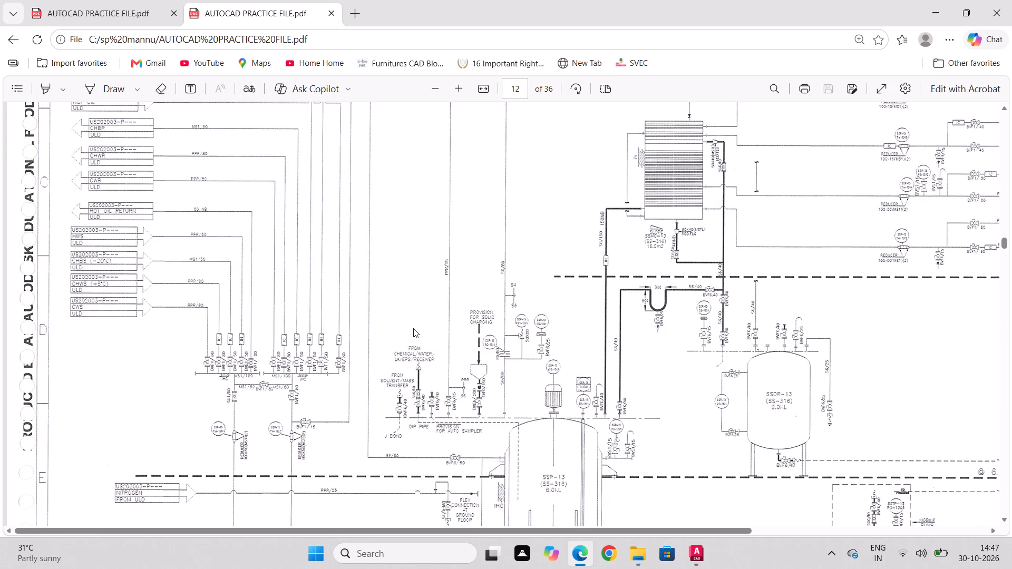
scroll(413, 328, down, 3)
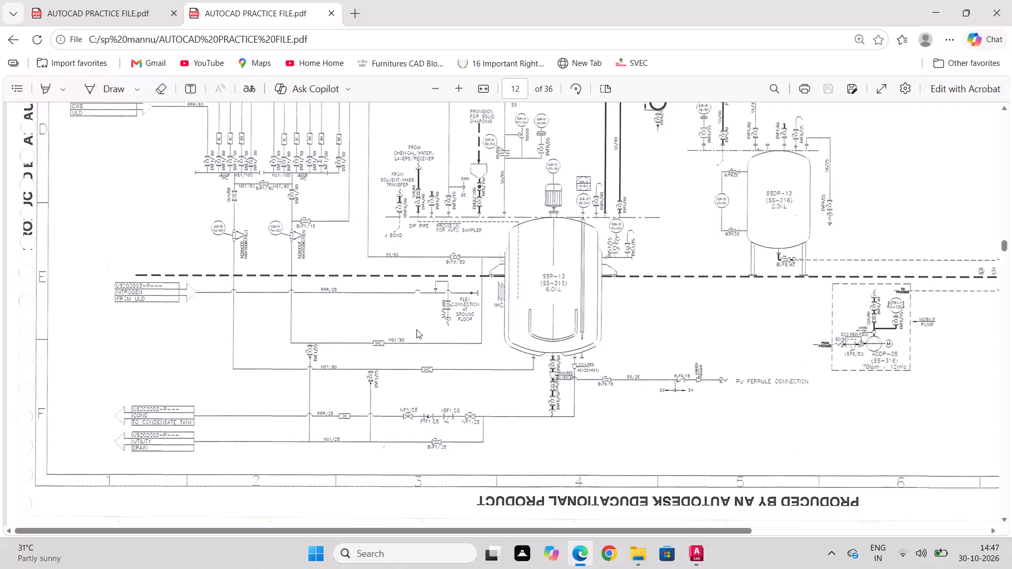
scroll(416, 329, up, 10)
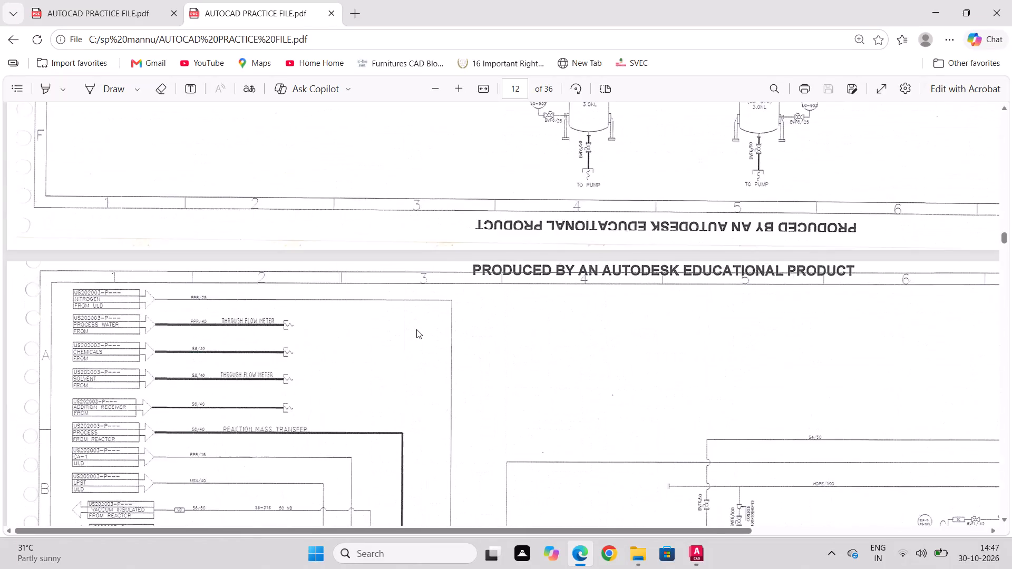
scroll(416, 329, down, 3)
scroll(449, 362, down, 2)
middle_drag(612, 400, 700, 372)
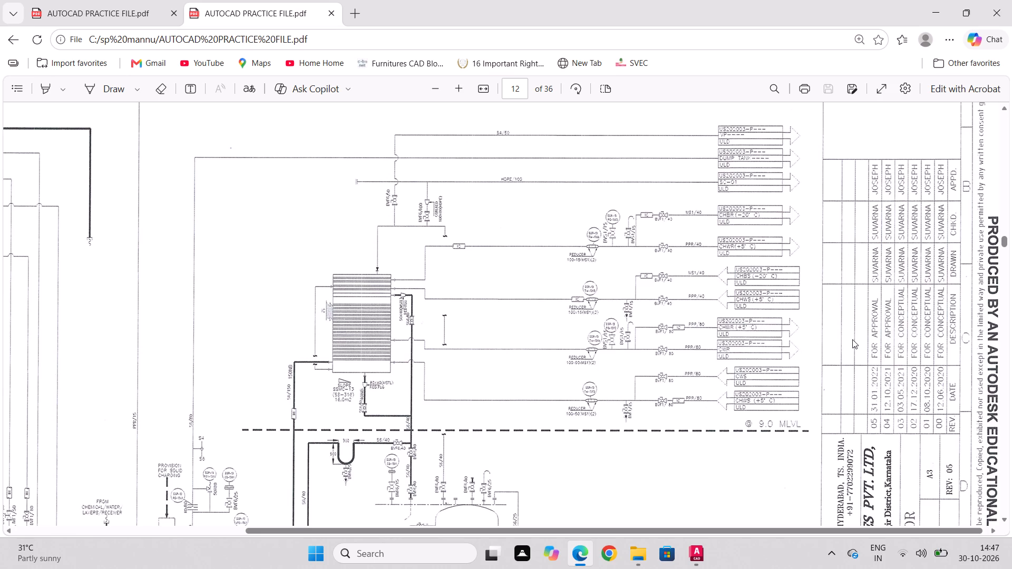
scroll(852, 339, down, 1)
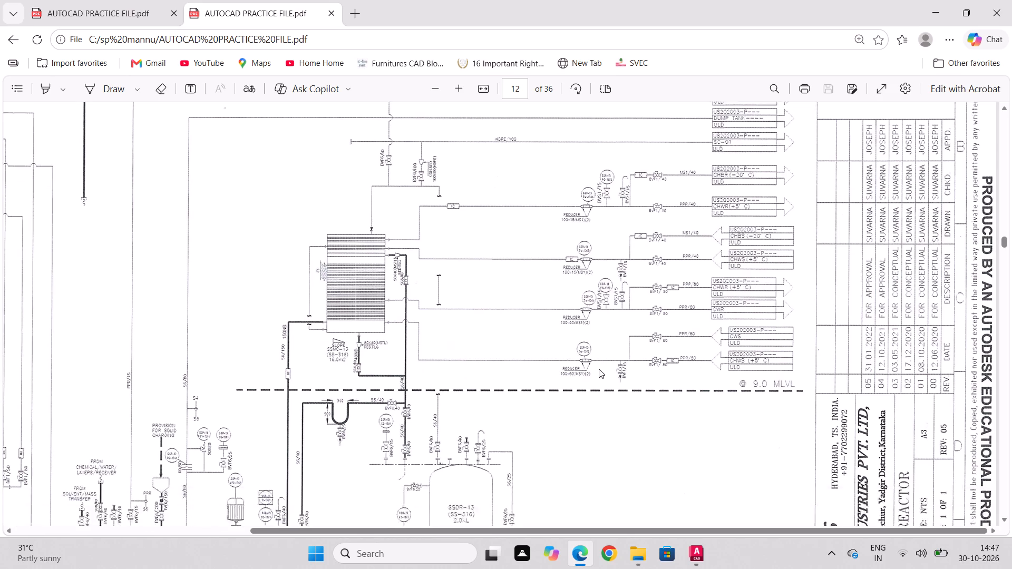
scroll(578, 374, down, 3)
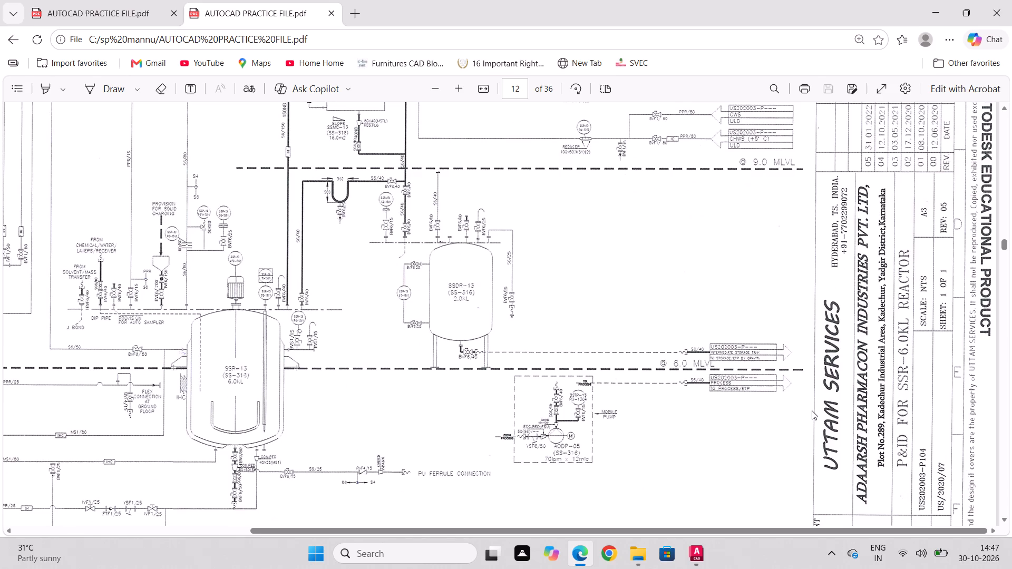
scroll(654, 380, up, 2)
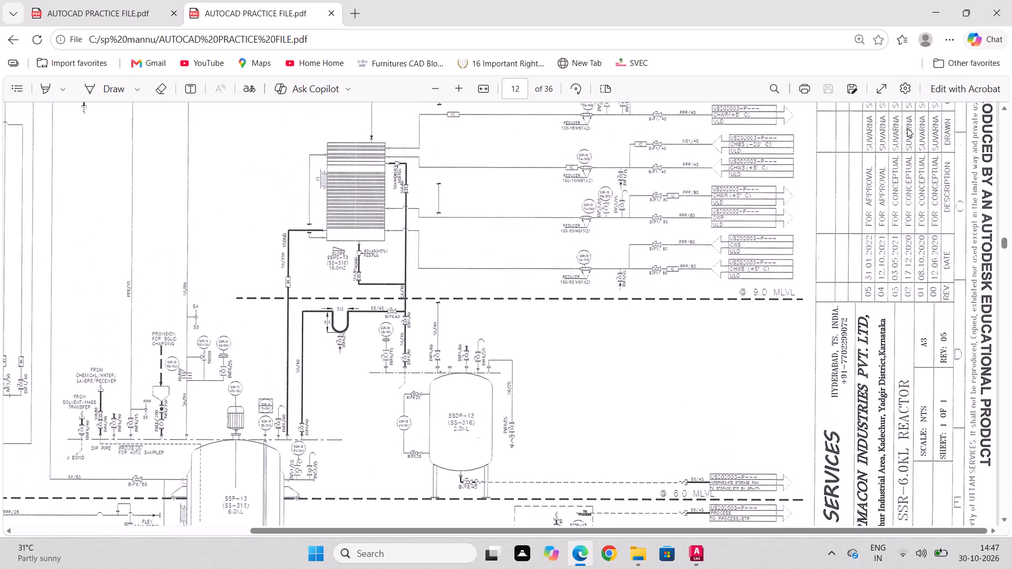
click(941, 13)
click(932, 15)
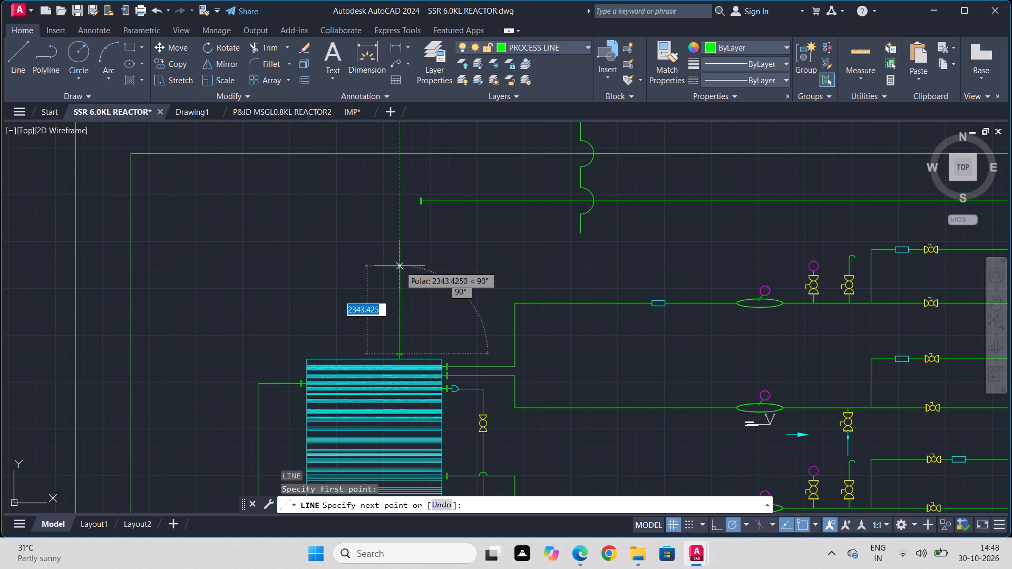
Finish the line from the condenser's top flange vertically upward, about 2,400 units long.
click(403, 262)
key(Escape)
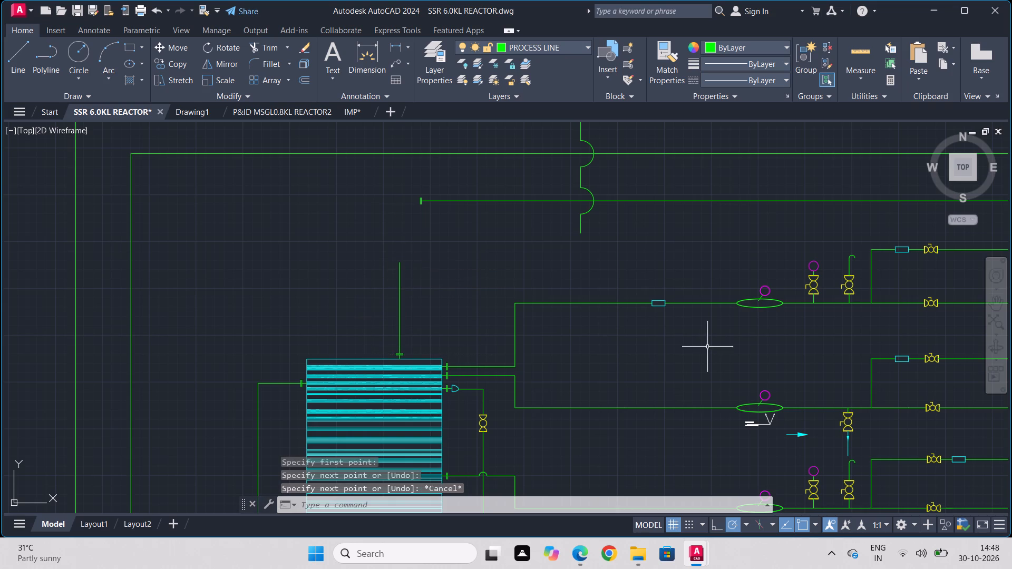
Copy the valve with handle from the upper outlet line's gauge branch to the jump-arc vertical line's lower end, plus a second copy beside it.
scroll(824, 288, up, 2)
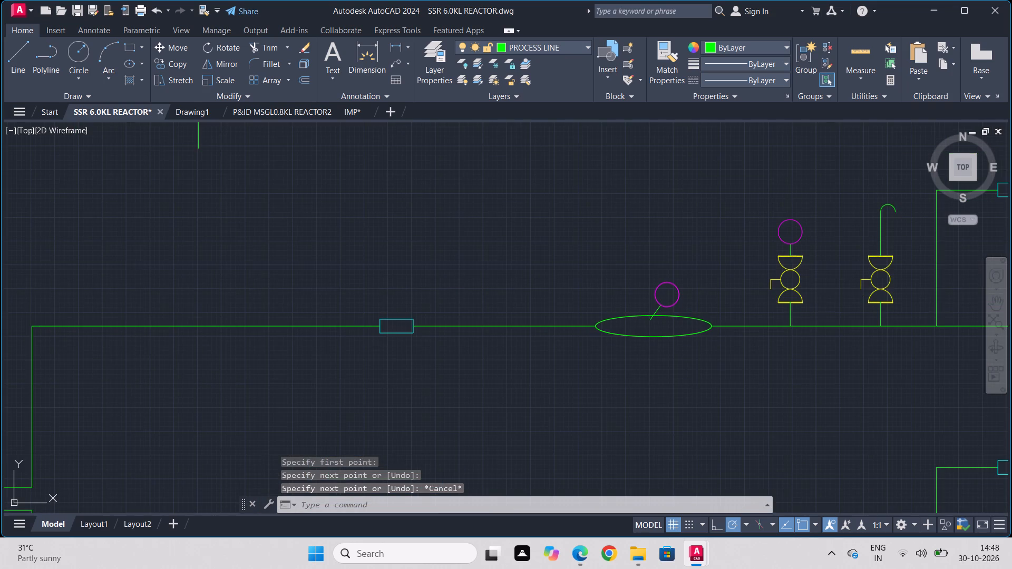
scroll(816, 270, up, 2)
click(782, 228)
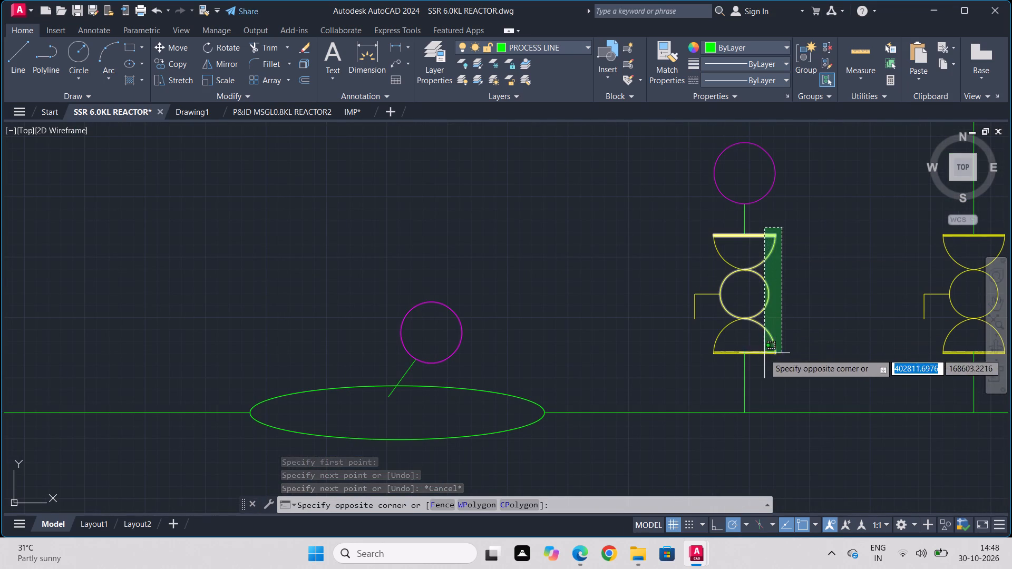
click(764, 362)
click(725, 219)
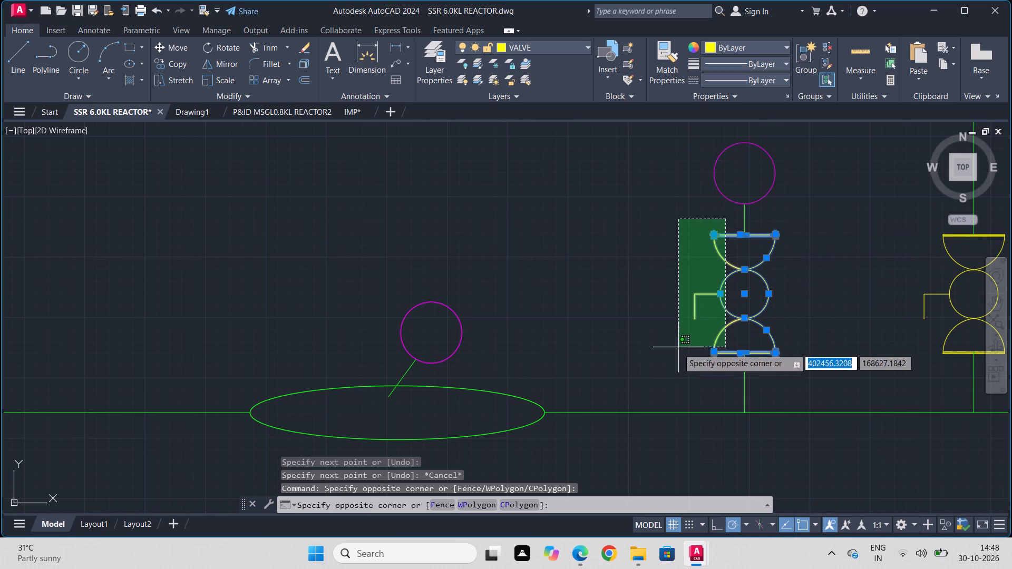
click(661, 369)
click(172, 66)
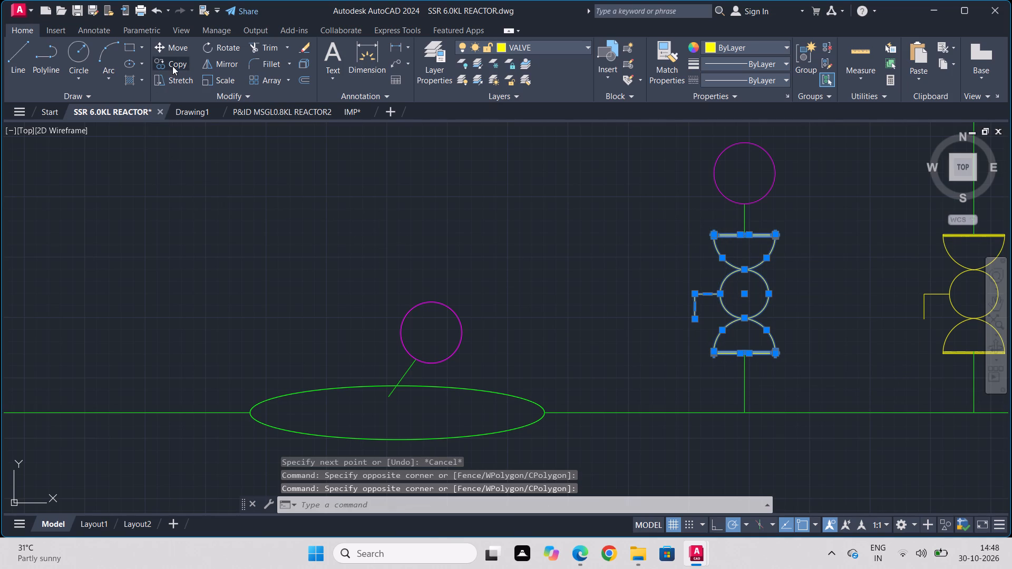
click(744, 229)
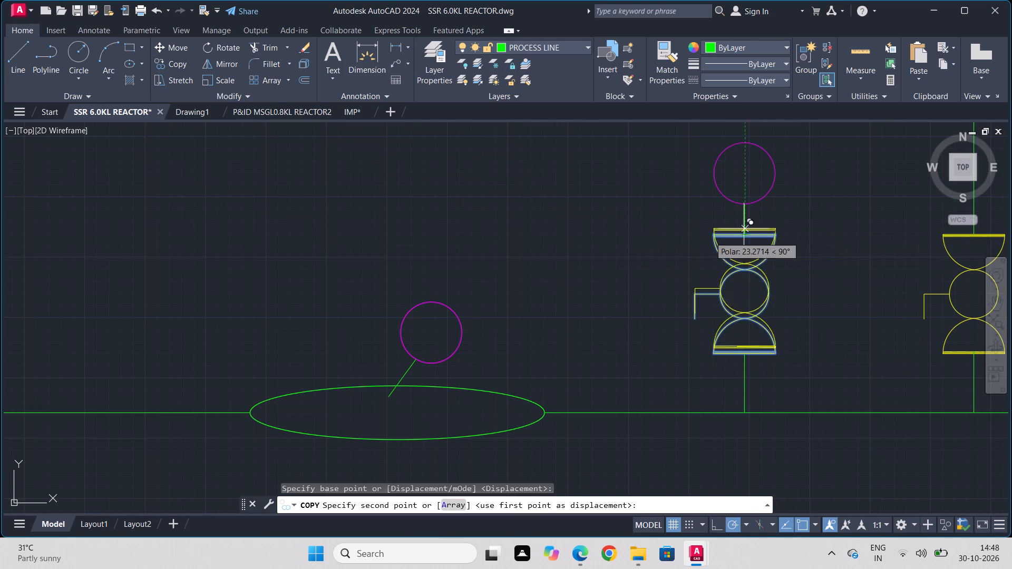
scroll(105, 186, down, 3)
middle_drag(105, 188, 529, 298)
scroll(319, 253, up, 3)
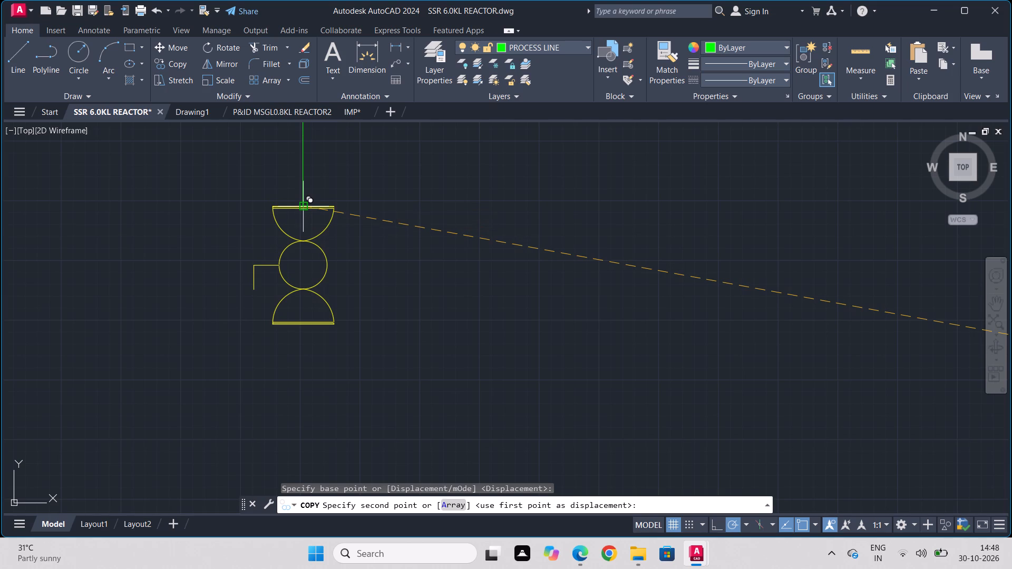
click(301, 205)
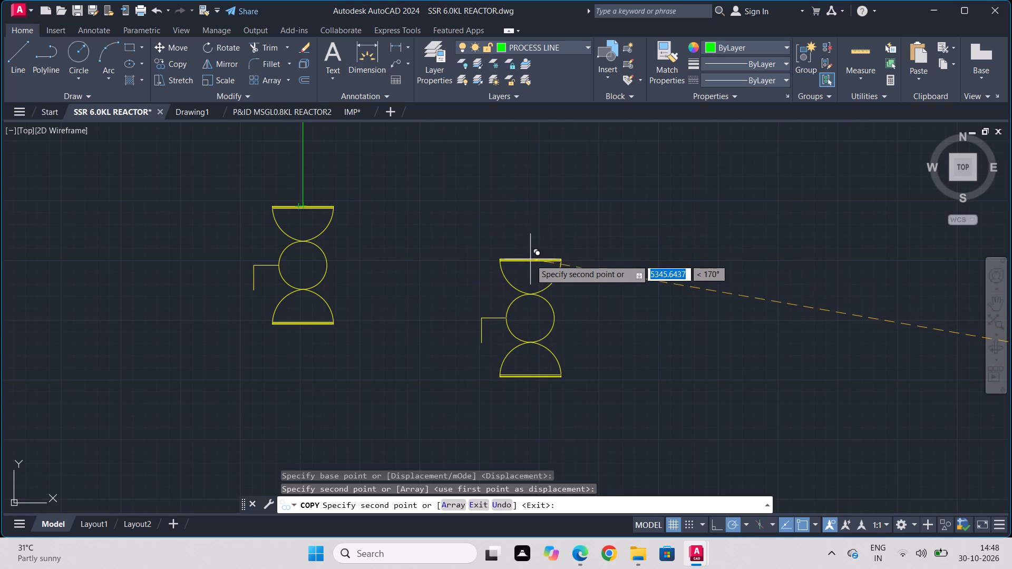
click(538, 259)
key(Escape)
scroll(637, 231, down, 3)
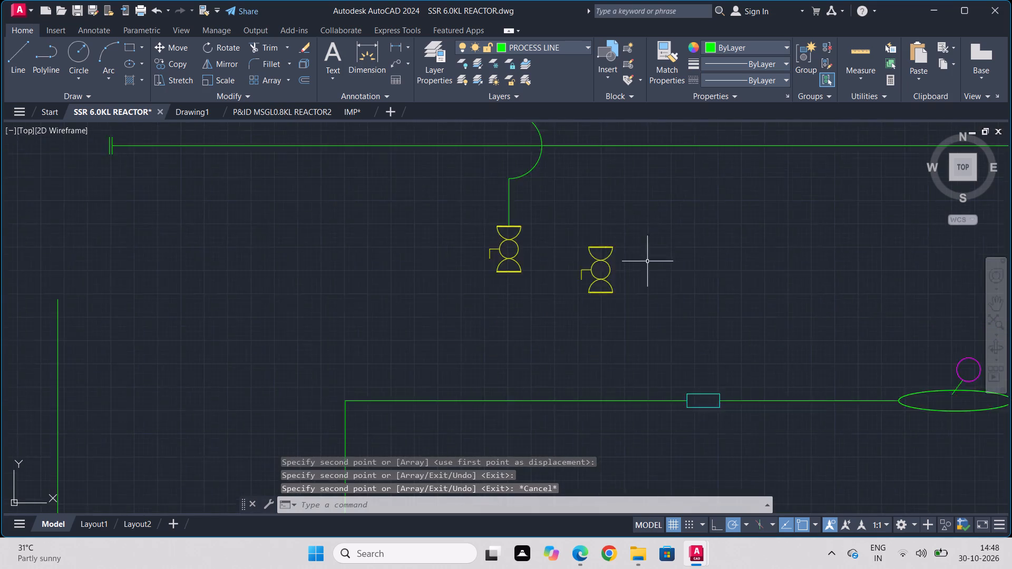
Draw a short vertical line upward from the middle of the second copied valve's top flange.
key(l)
key(Return)
scroll(626, 251, up, 3)
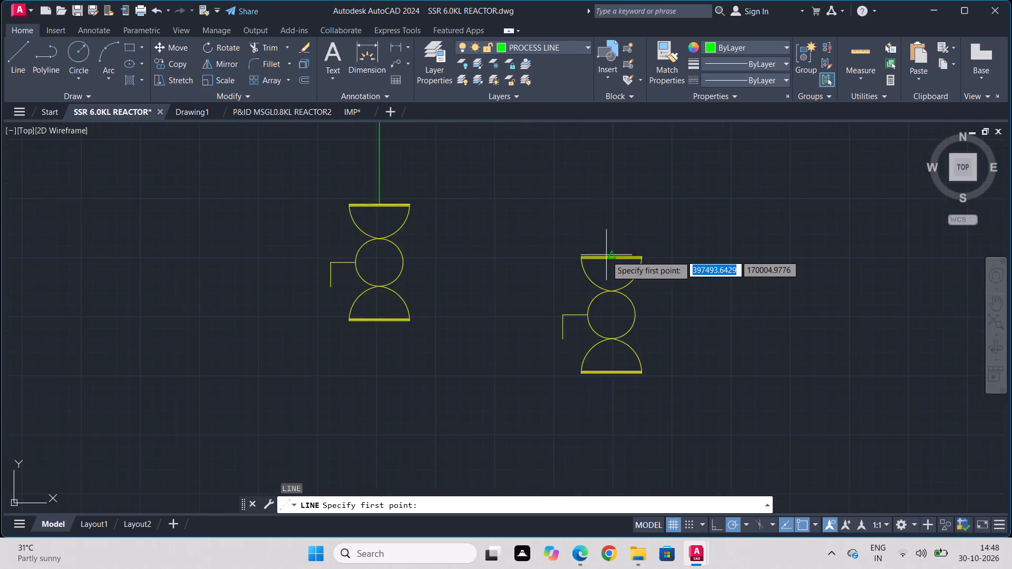
scroll(606, 256, up, 1)
click(616, 258)
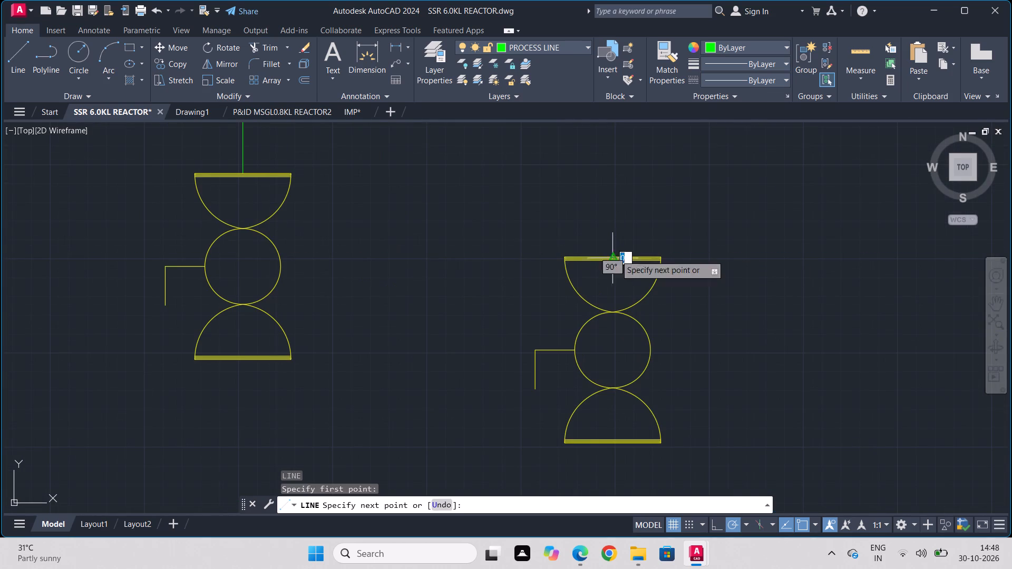
click(614, 151)
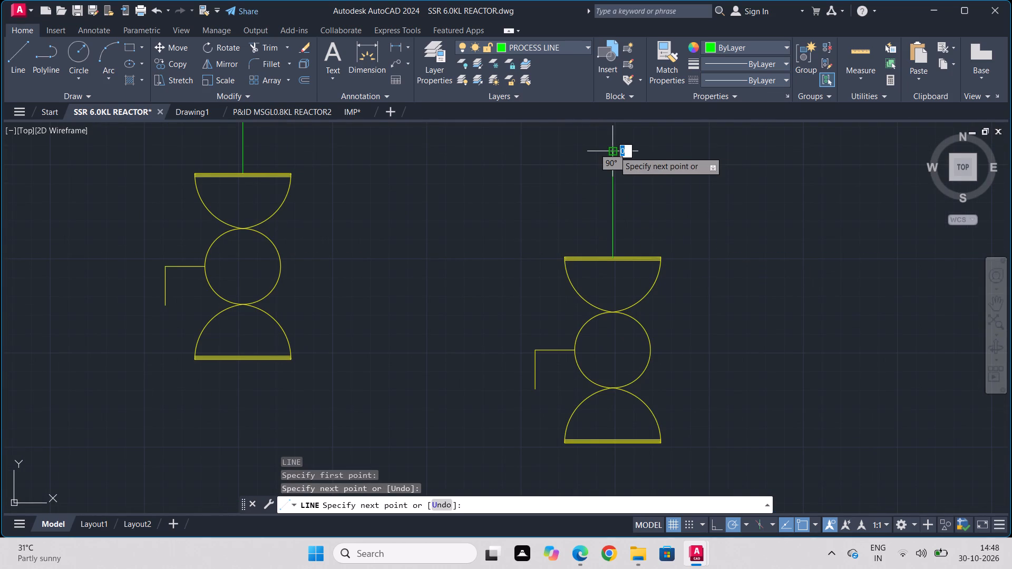
key(Escape)
Copy the tapered reducer above the circular pump in the boxed pump detail onto the short line above the second copied valve.
scroll(615, 168, down, 3)
scroll(644, 419, down, 2)
middle_drag(644, 419, 494, 179)
scroll(501, 385, down, 2)
middle_drag(501, 385, 516, 168)
scroll(522, 352, up, 1)
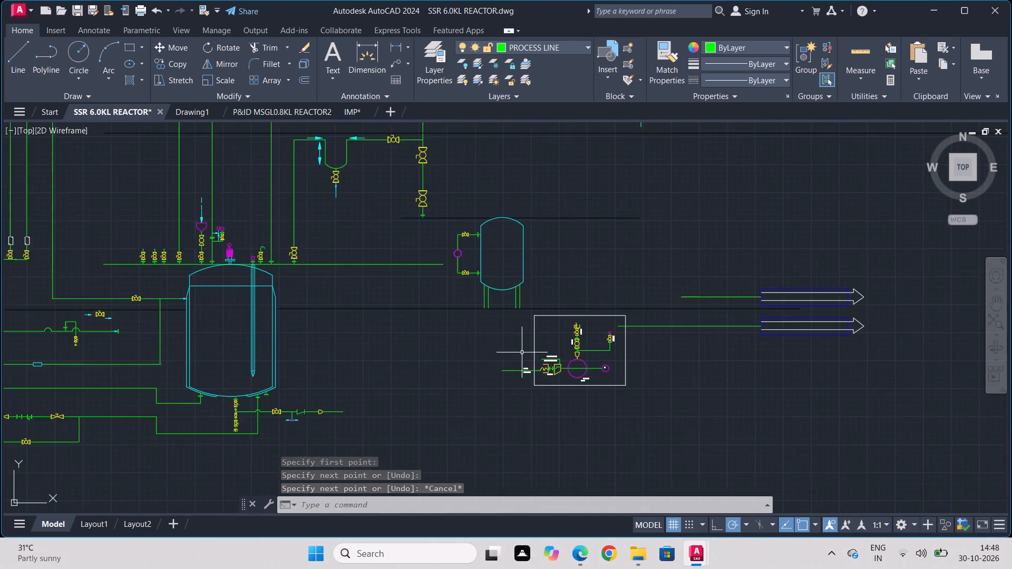
scroll(522, 353, up, 1)
scroll(621, 364, up, 3)
scroll(593, 324, up, 3)
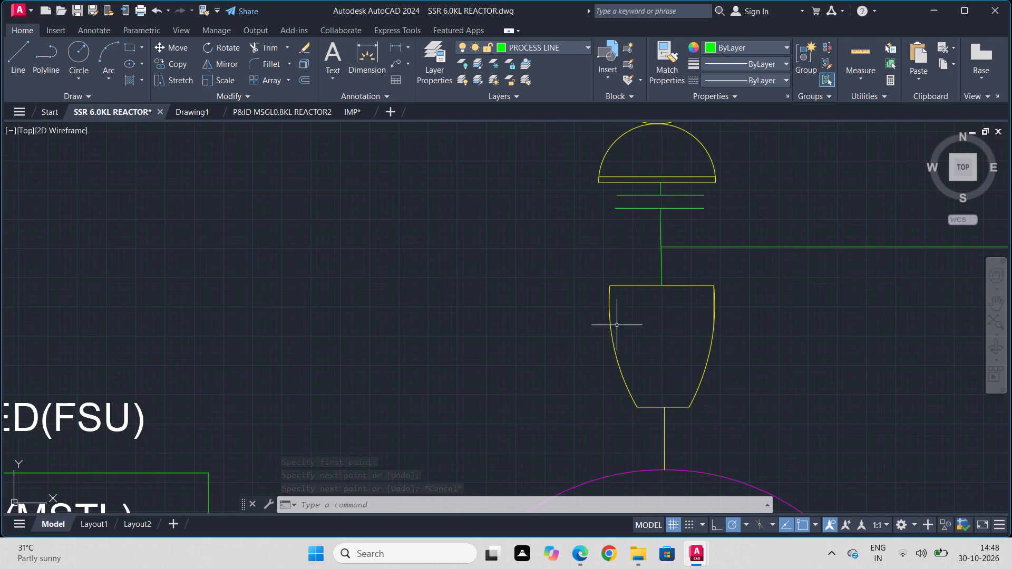
drag(722, 275, 722, 283)
click(684, 415)
click(629, 262)
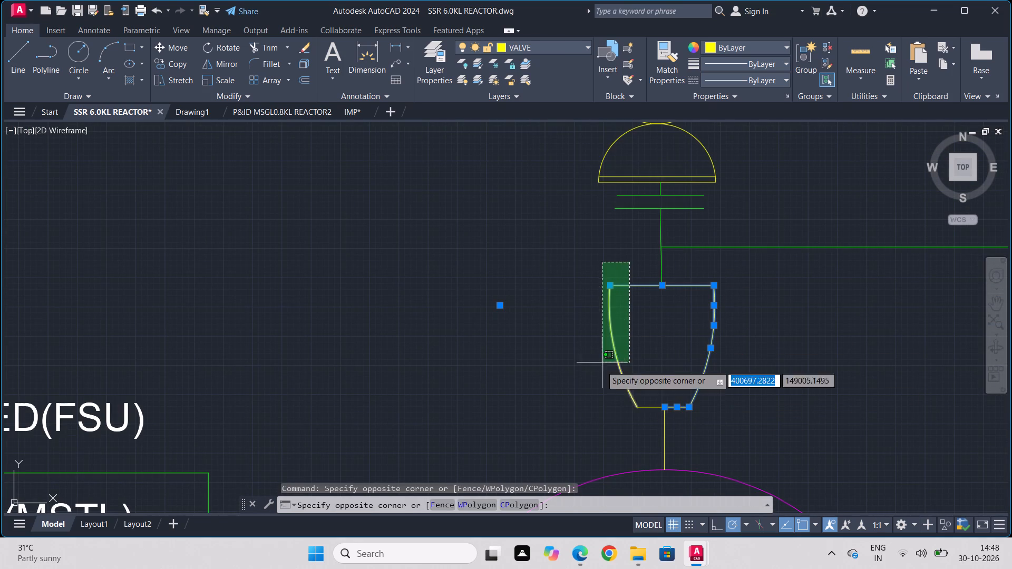
click(600, 436)
click(656, 375)
click(636, 414)
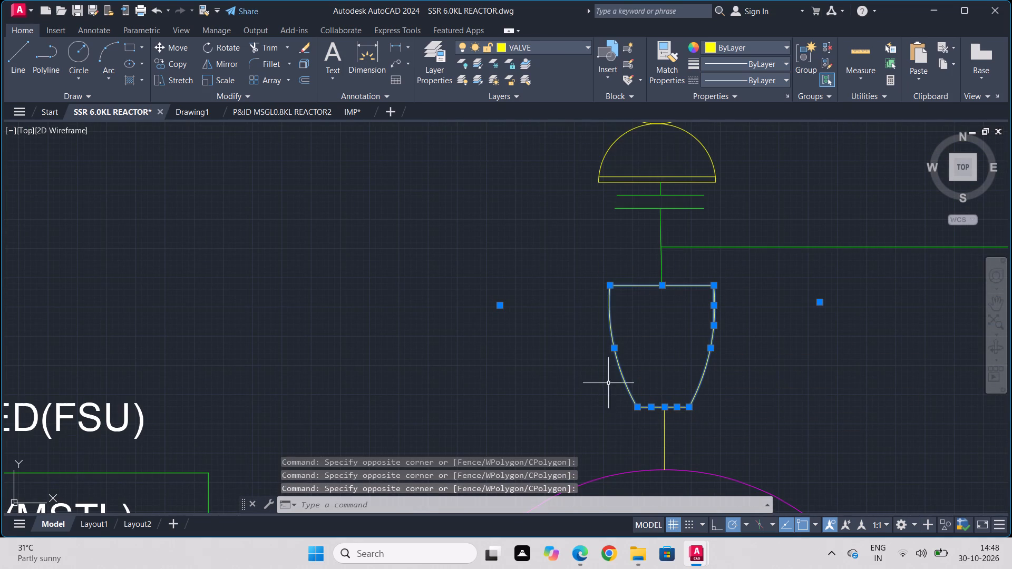
click(172, 65)
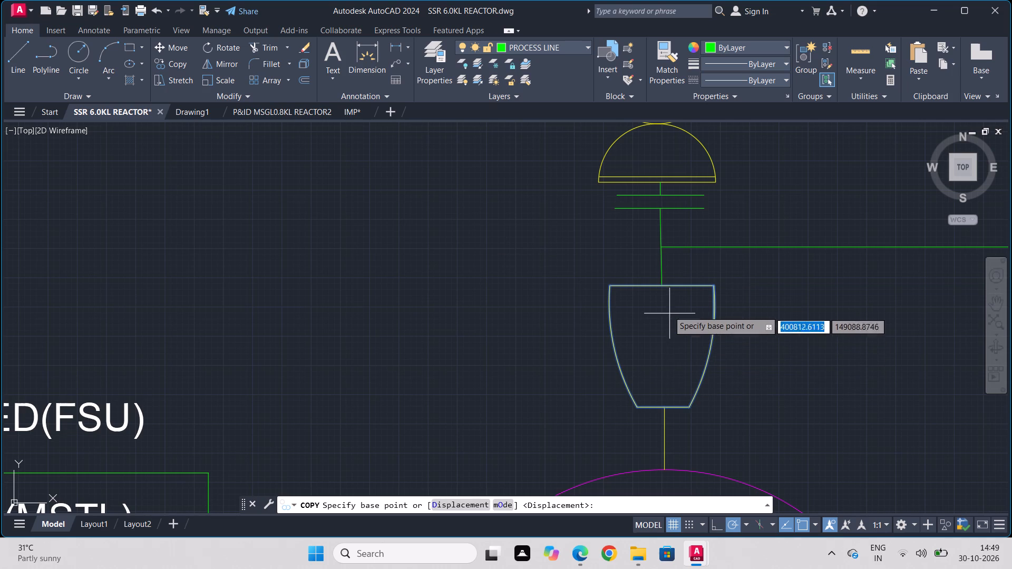
click(662, 283)
scroll(424, 225, down, 3)
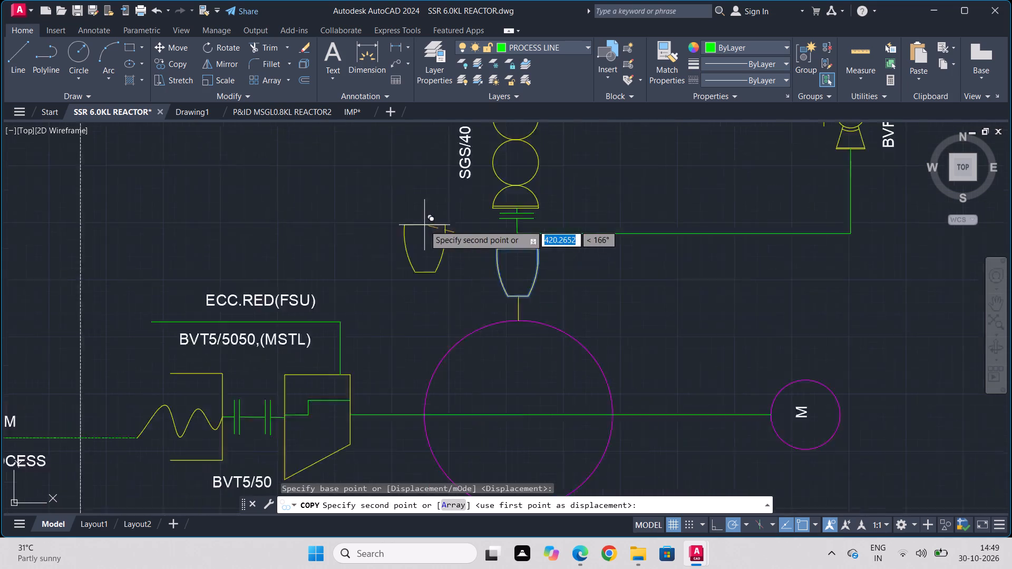
middle_drag(312, 229, 714, 440)
scroll(718, 436, down, 3)
scroll(649, 351, up, 1)
scroll(663, 207, down, 1)
middle_drag(663, 207, 661, 213)
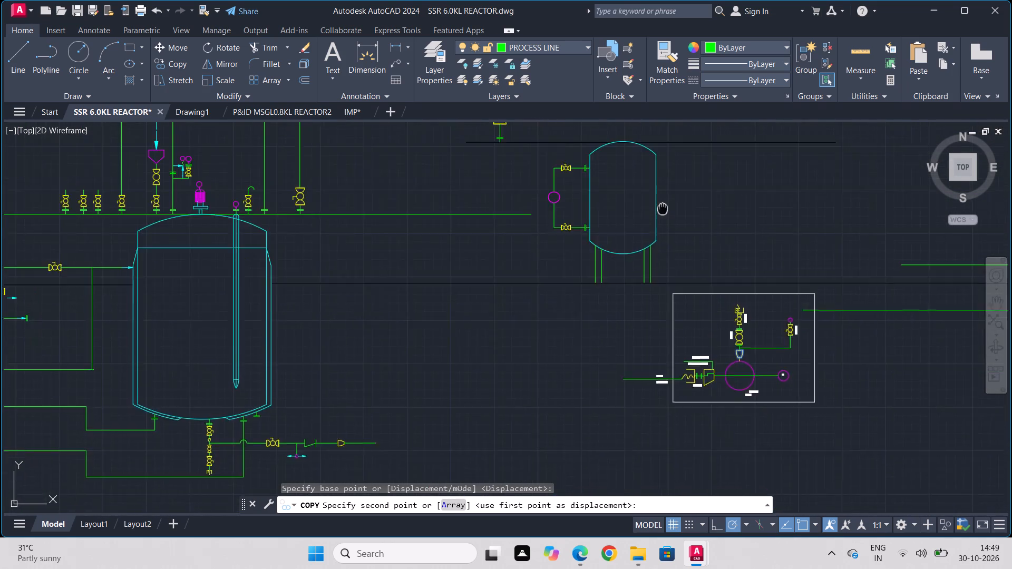
middle_drag(661, 213, 629, 463)
scroll(629, 462, down, 1)
middle_drag(517, 175, 560, 405)
scroll(655, 308, up, 1)
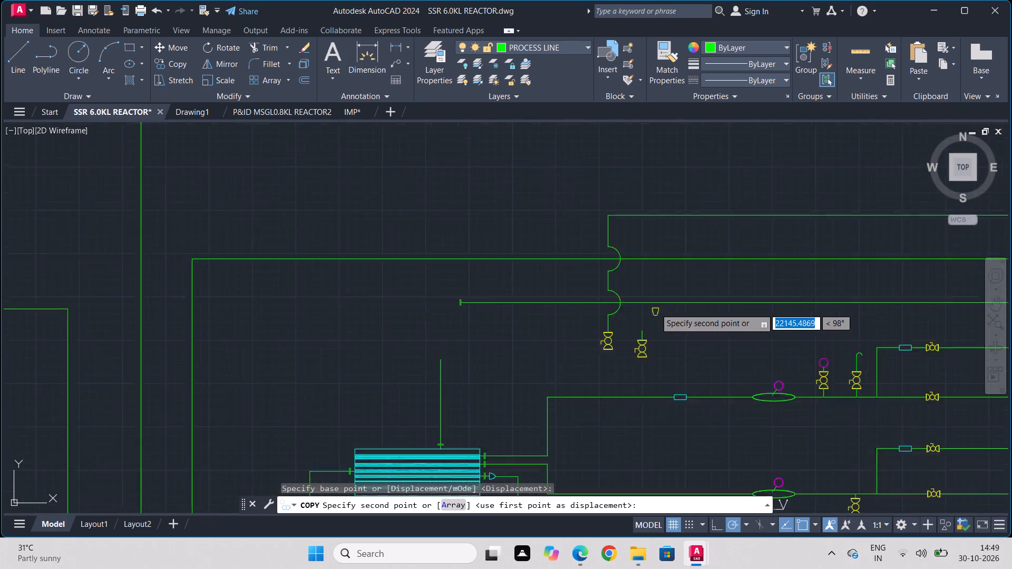
scroll(655, 308, up, 3)
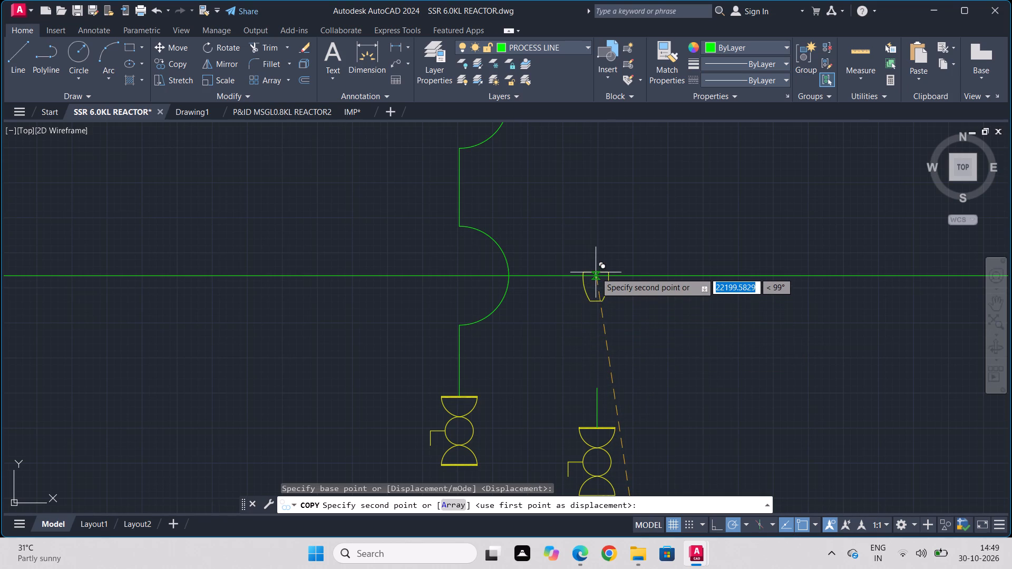
click(595, 359)
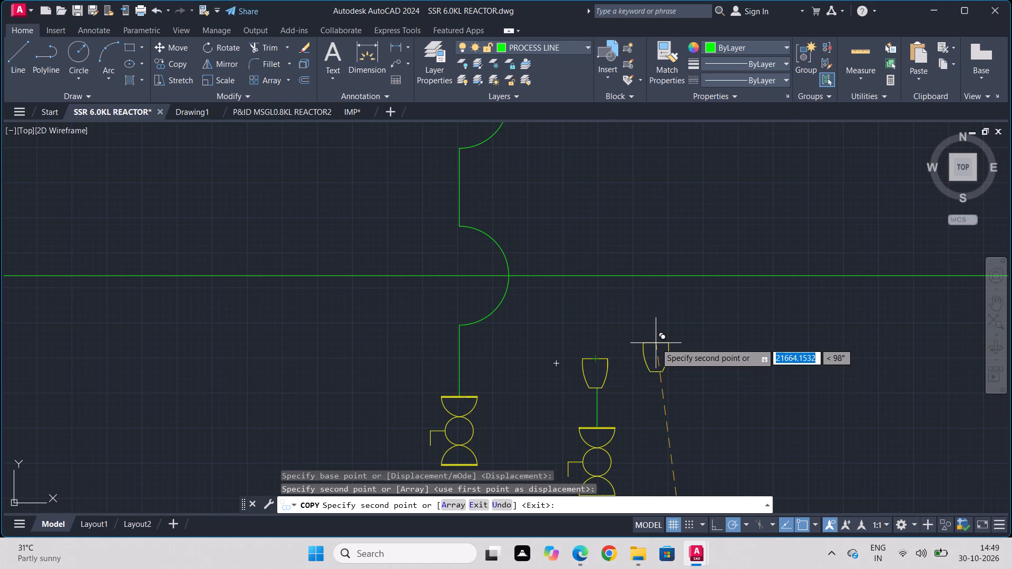
key(Escape)
Move the copied reducer sideways so the middle of its narrow bottom edge lines up with the valve's vertical line.
scroll(631, 356, up, 3)
middle_drag(614, 376, 686, 184)
drag(659, 153, 639, 158)
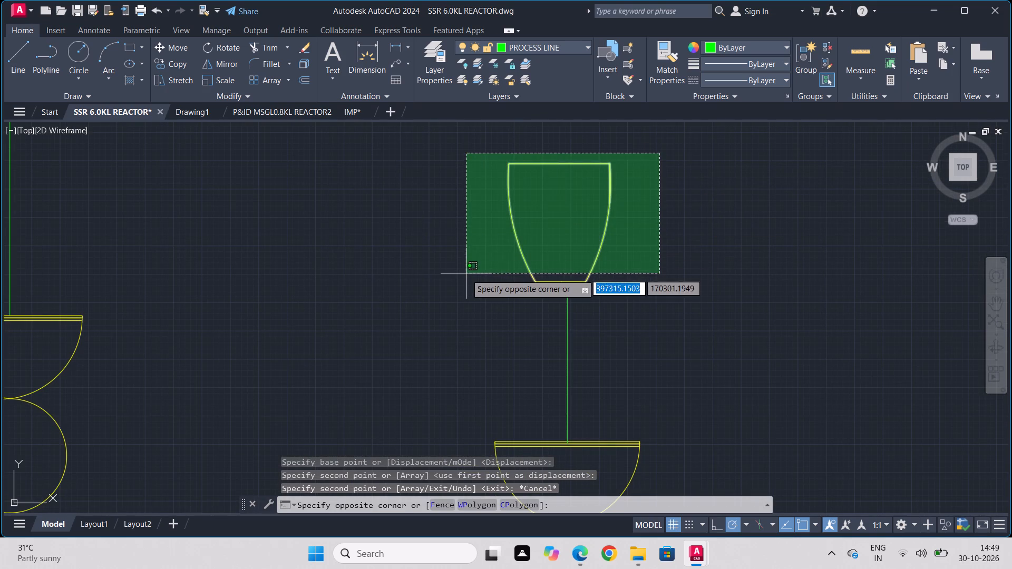
click(466, 276)
click(548, 282)
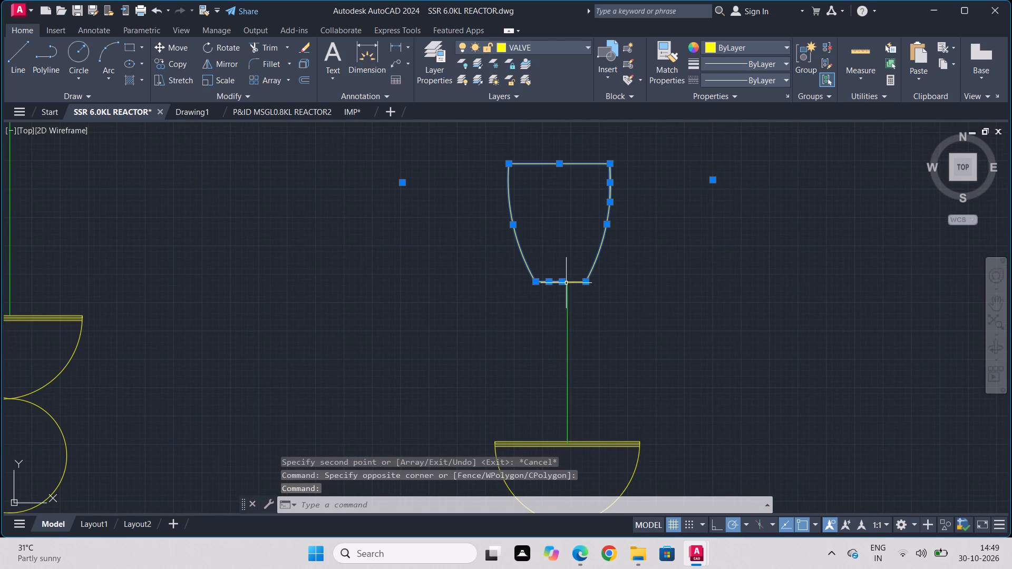
click(572, 280)
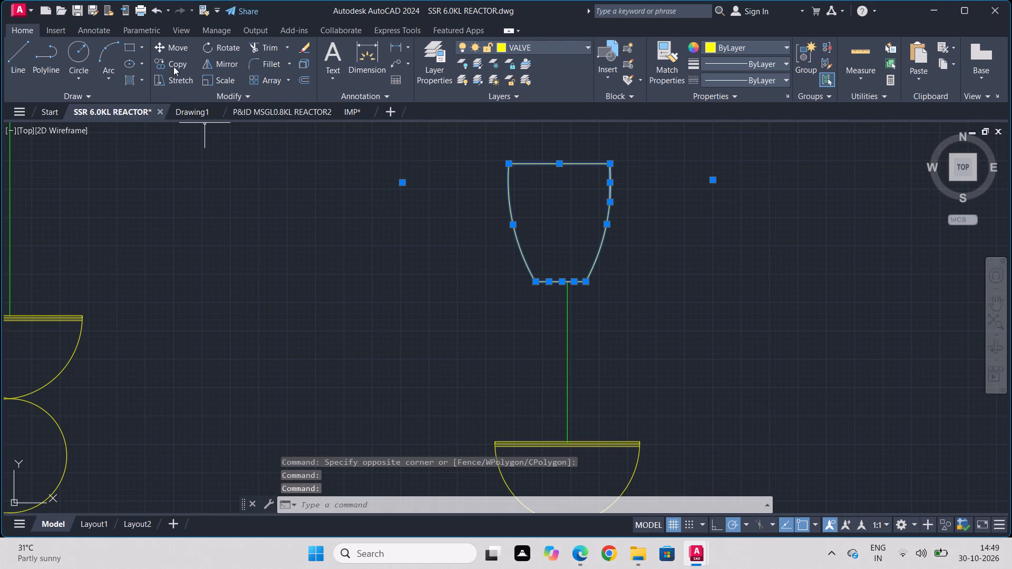
click(173, 52)
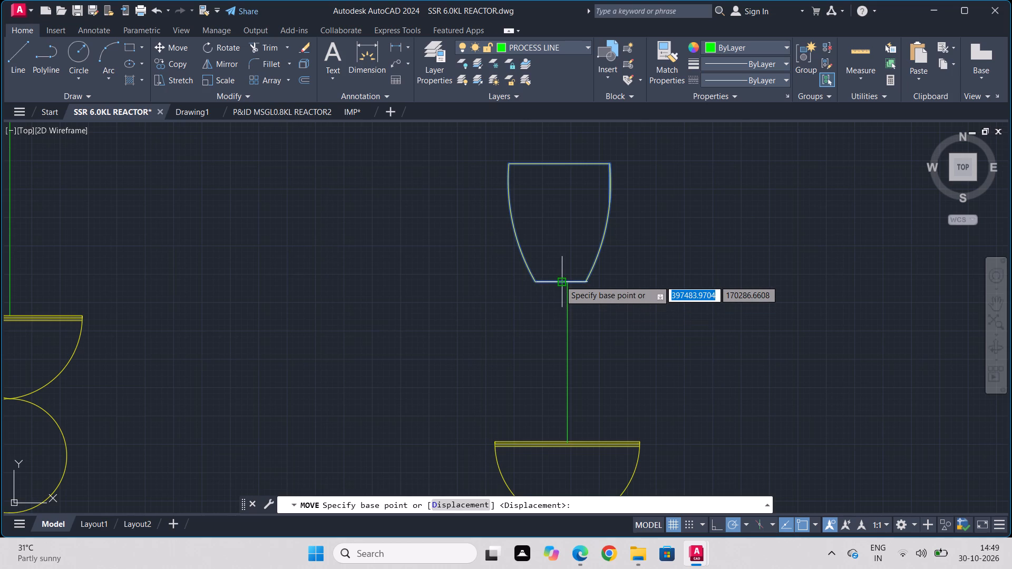
scroll(557, 281, up, 4)
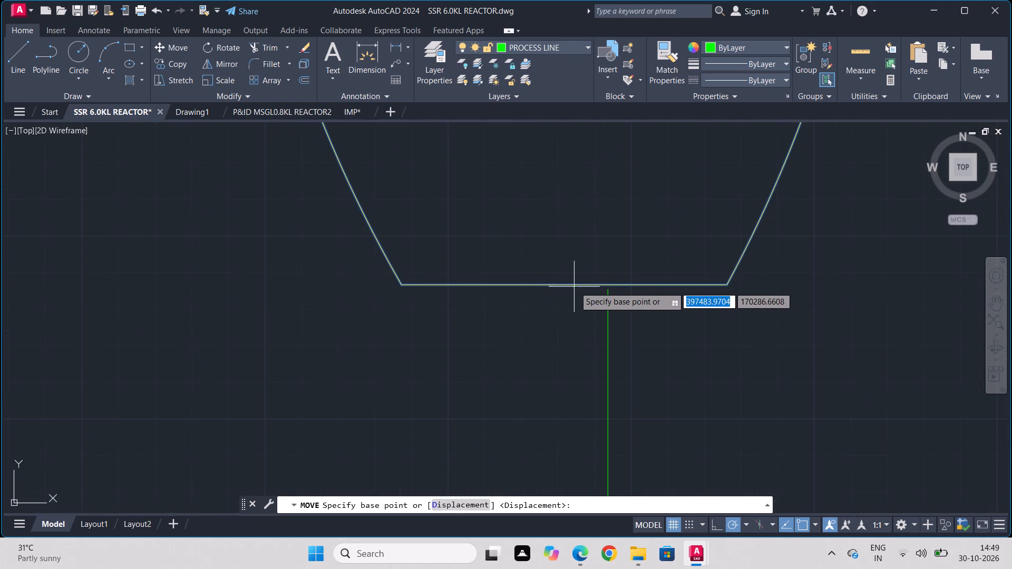
click(575, 287)
click(610, 284)
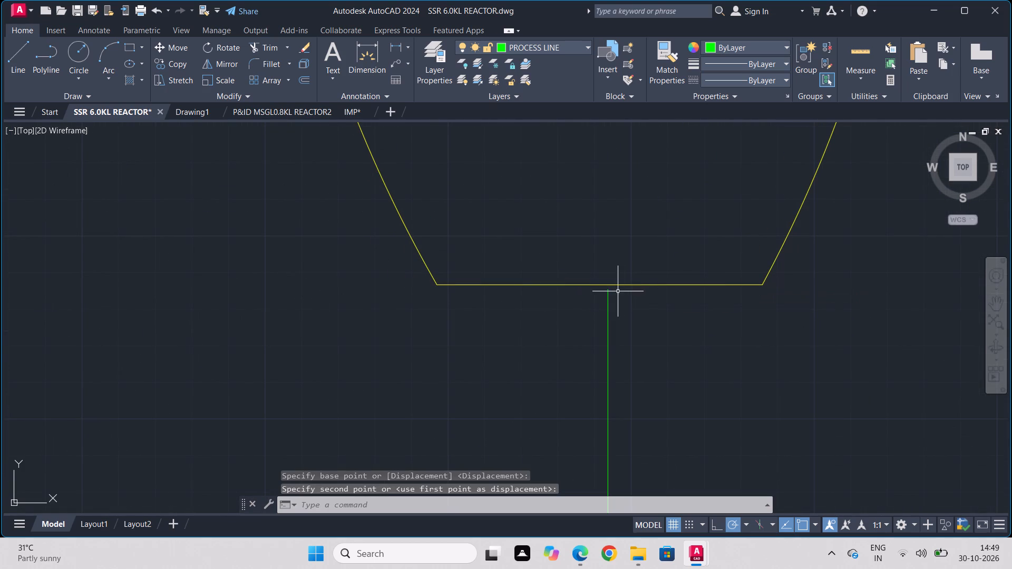
Move the whole reducer slightly down so its bottom edge midpoint meets the upper end of the valve's vertical line.
click(625, 271)
click(630, 295)
click(791, 229)
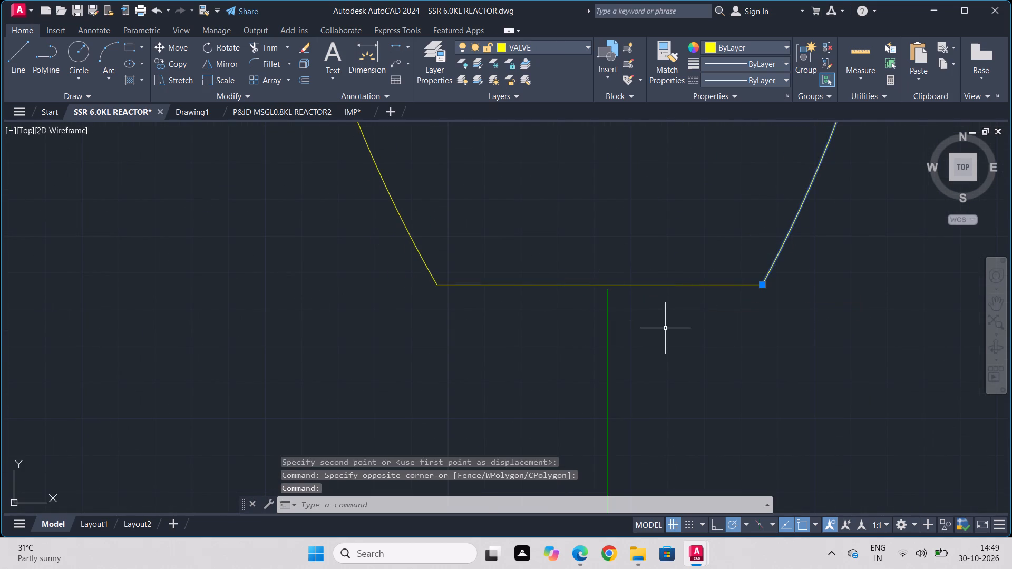
drag(717, 268, 689, 320)
click(663, 362)
drag(469, 201, 452, 225)
click(378, 321)
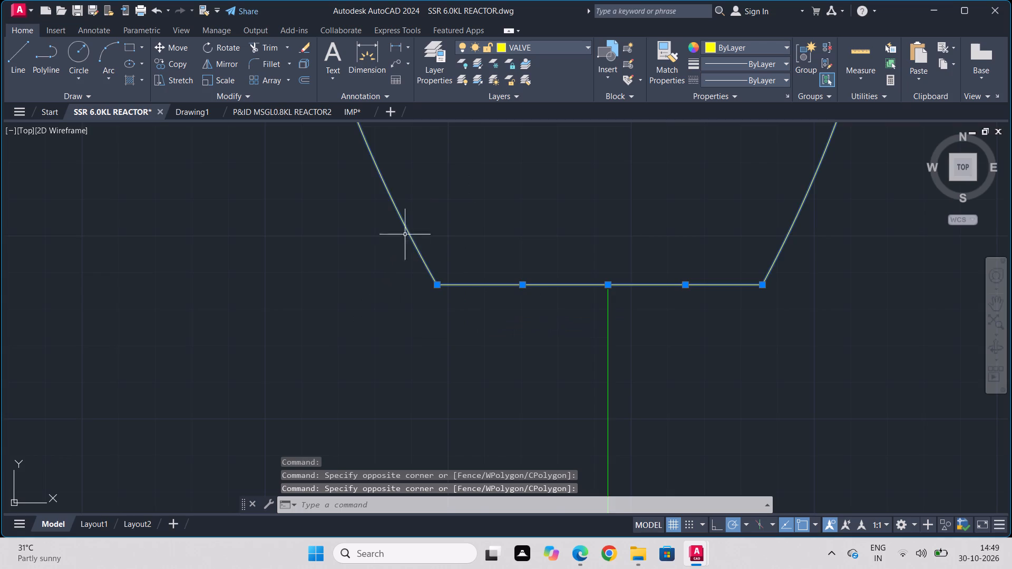
scroll(458, 210, down, 1)
middle_drag(463, 226, 470, 433)
scroll(542, 283, down, 2)
click(580, 148)
click(491, 257)
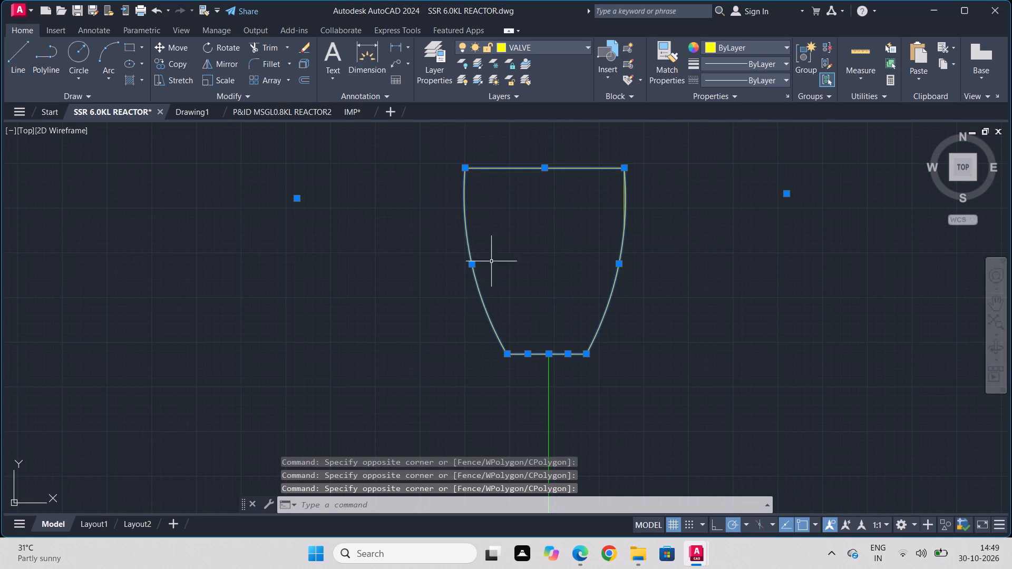
scroll(290, 229, up, 1)
click(179, 52)
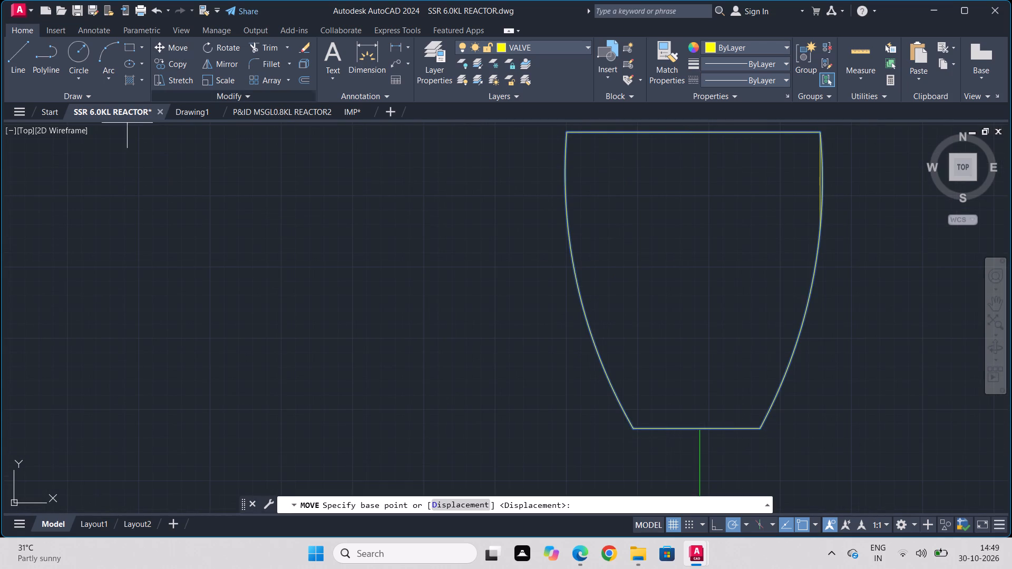
middle_drag(687, 447, 571, 329)
scroll(590, 312, up, 4)
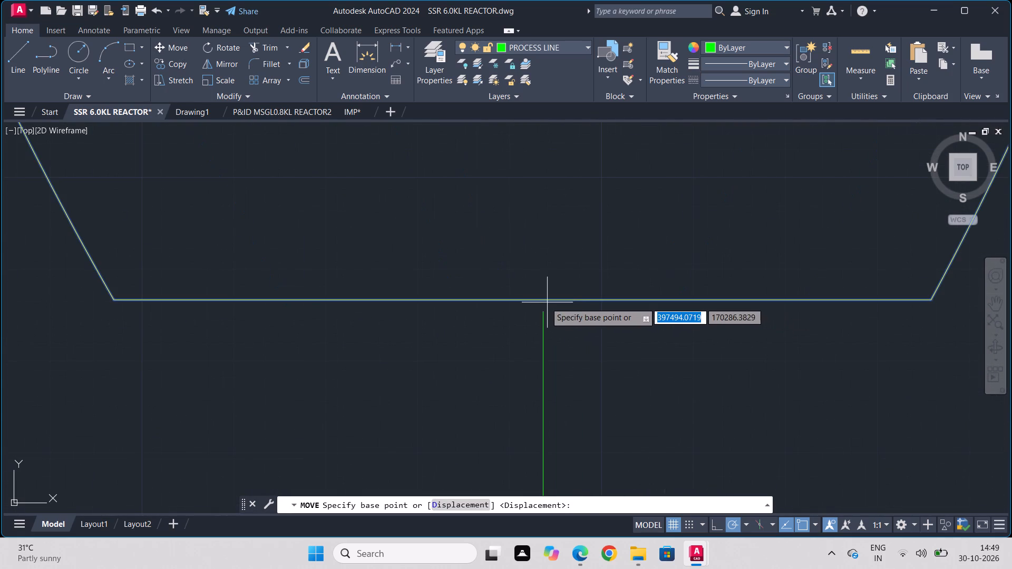
click(543, 302)
click(543, 315)
scroll(616, 368, down, 5)
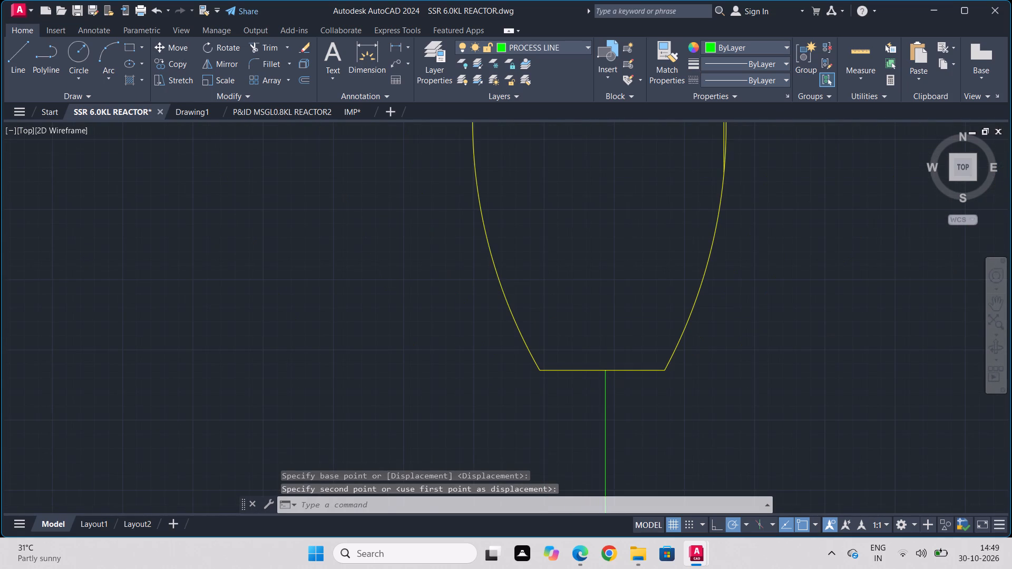
Draw a short vertical line upward from the middle of the reducer's top edge.
key(l)
key(Return)
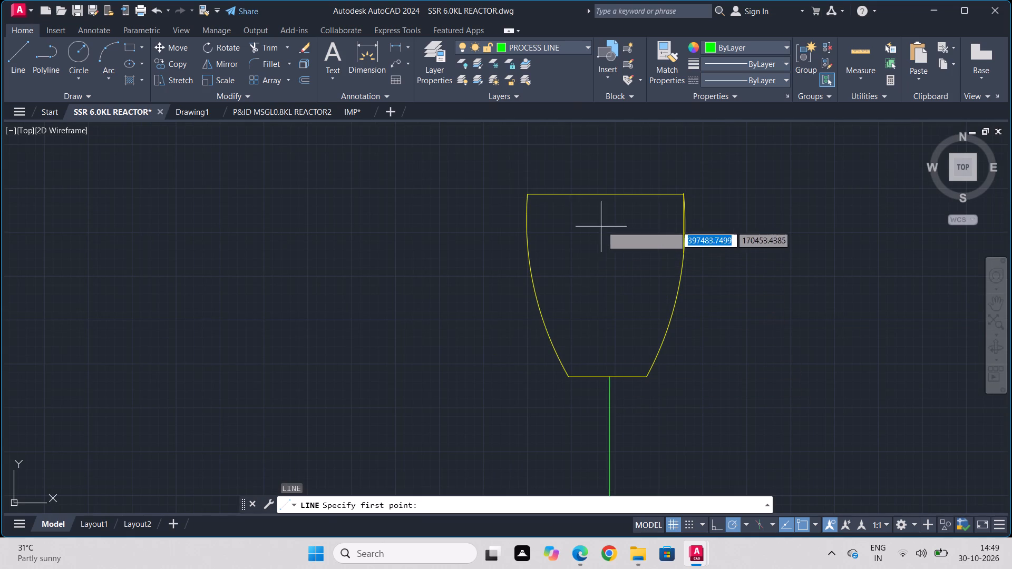
click(607, 194)
middle_drag(616, 138, 580, 287)
click(565, 183)
scroll(611, 307, down, 2)
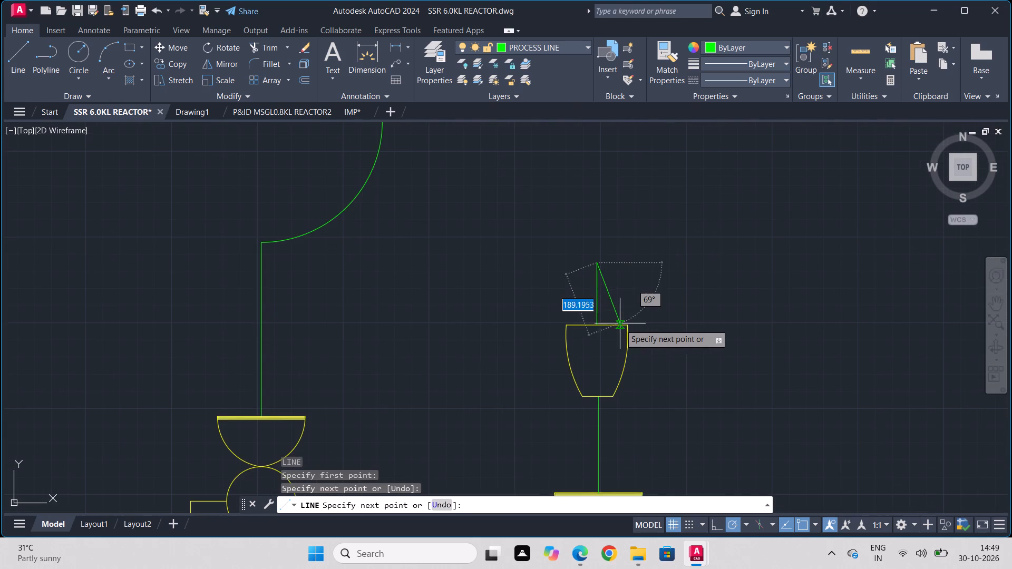
key(Escape)
Move the valve, reducer and their connecting lines together so the top line end sits on the lower horizontal process line beside the jump arc.
scroll(620, 325, down, 2)
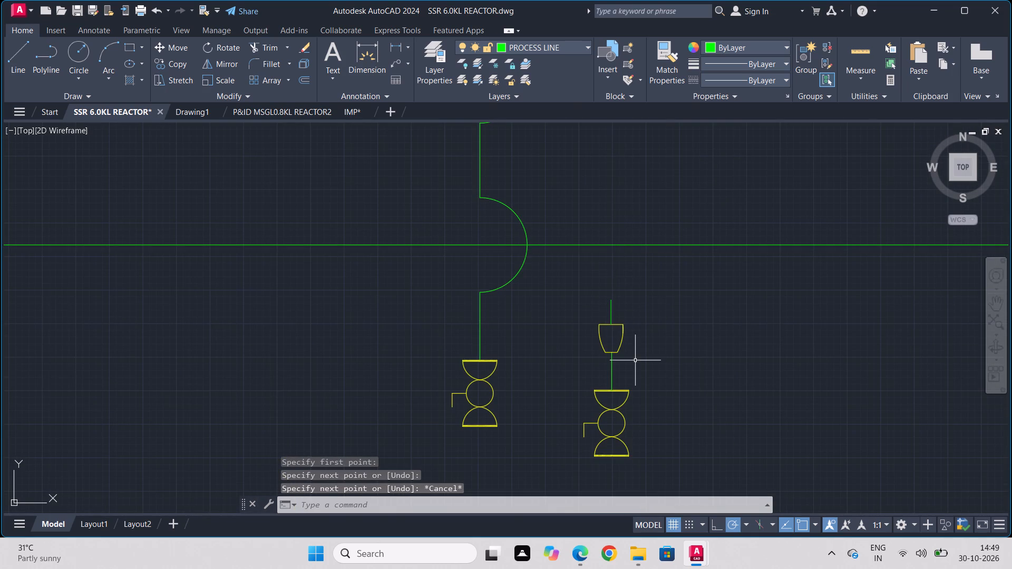
middle_drag(635, 361, 635, 250)
click(639, 175)
click(568, 404)
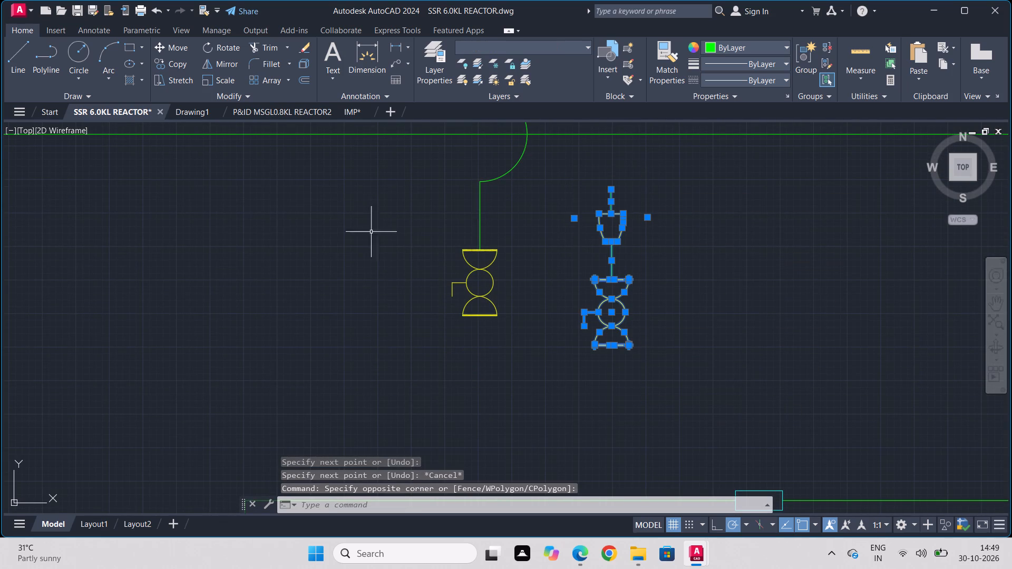
click(168, 46)
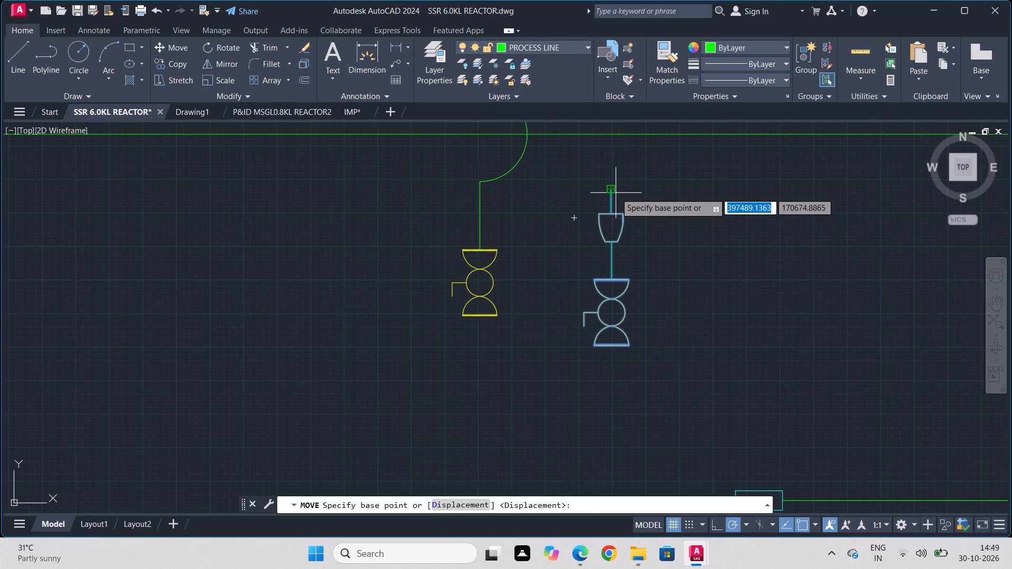
click(614, 193)
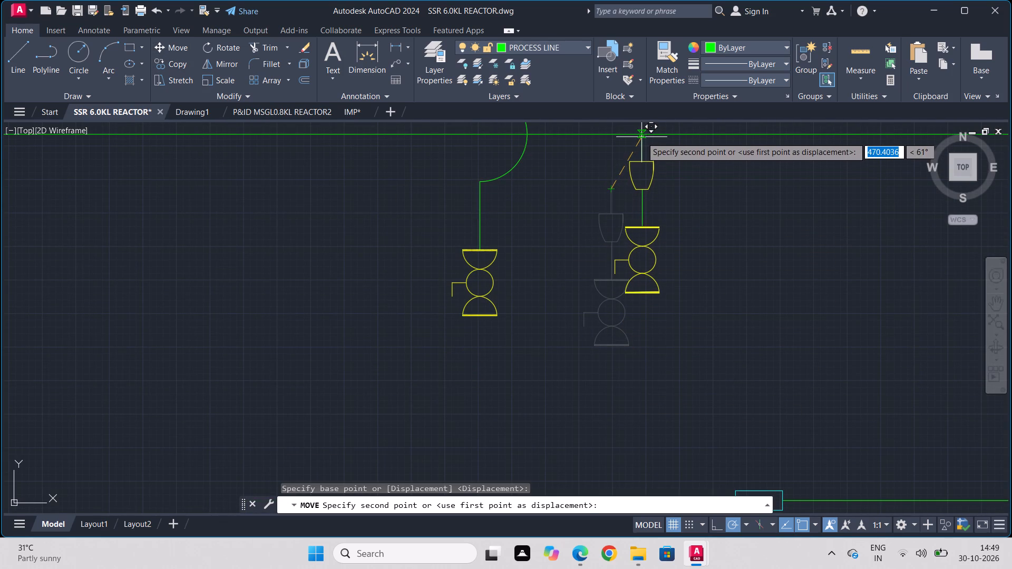
scroll(637, 137, up, 2)
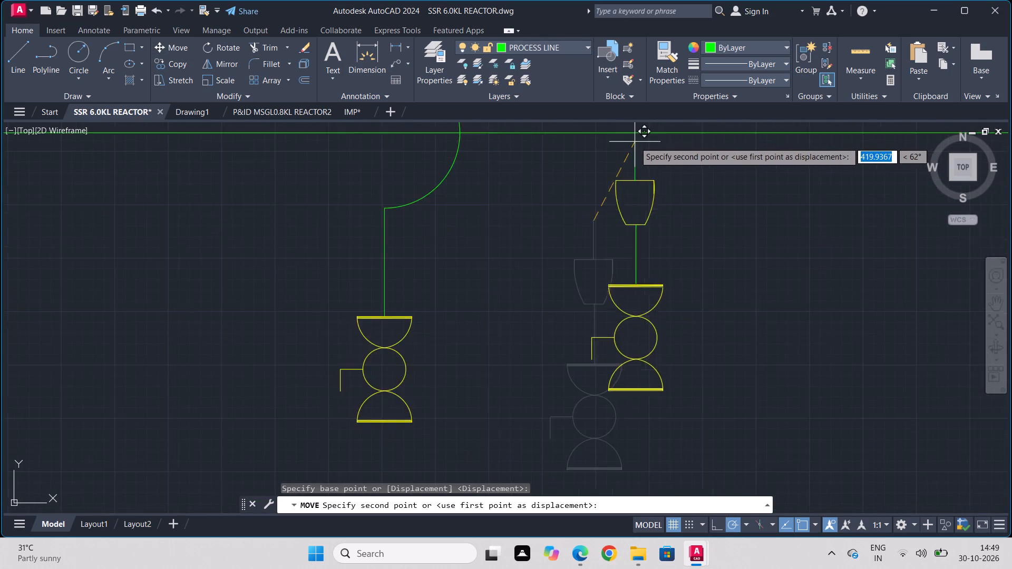
scroll(635, 142, up, 1)
scroll(635, 135, down, 1)
middle_drag(635, 135, 615, 211)
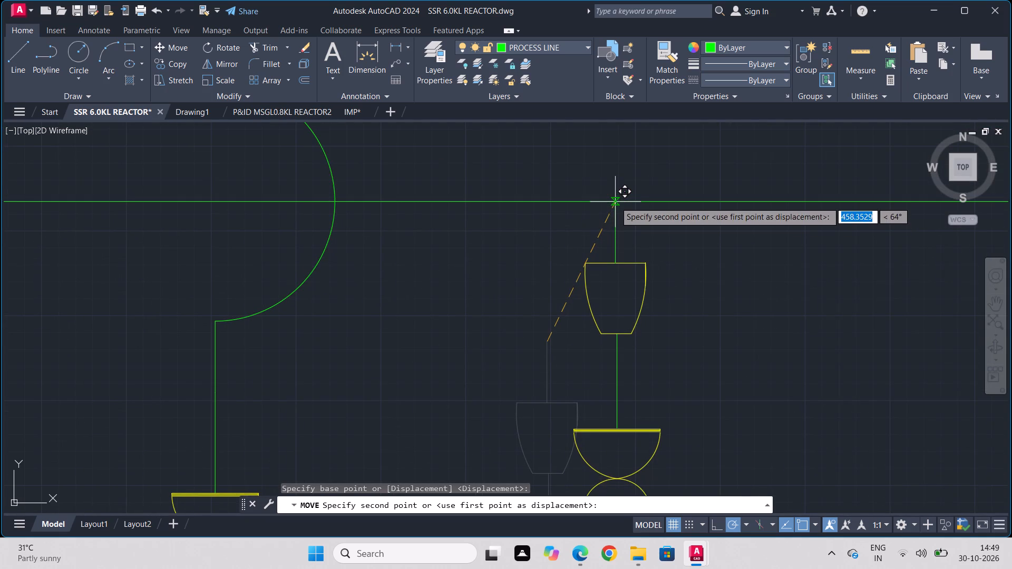
click(615, 202)
Draw a short vertical line downward from the middle of the bottom flange of the valve below the reducer.
scroll(481, 346, down, 4)
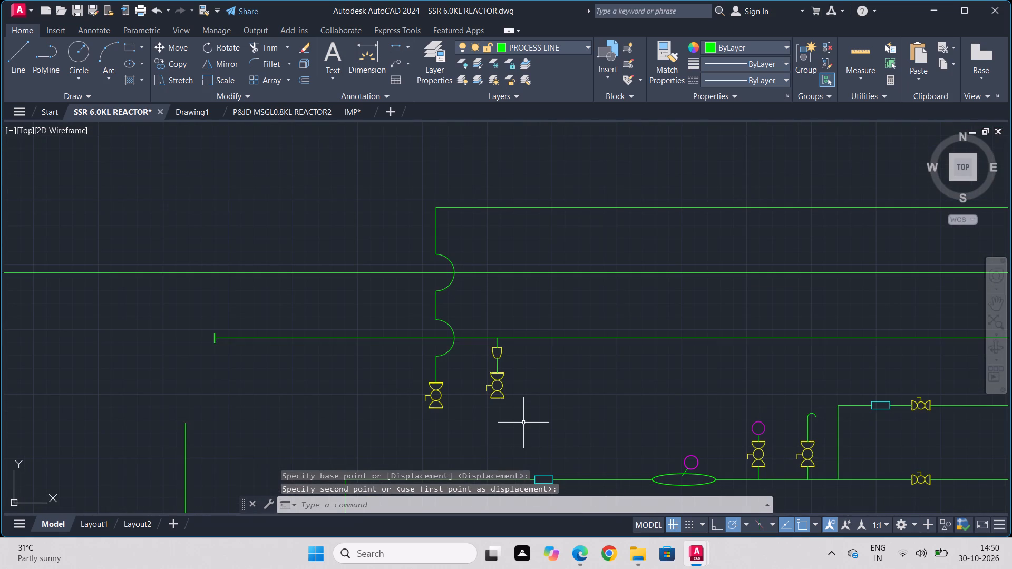
key(l)
key(Return)
scroll(488, 403, up, 3)
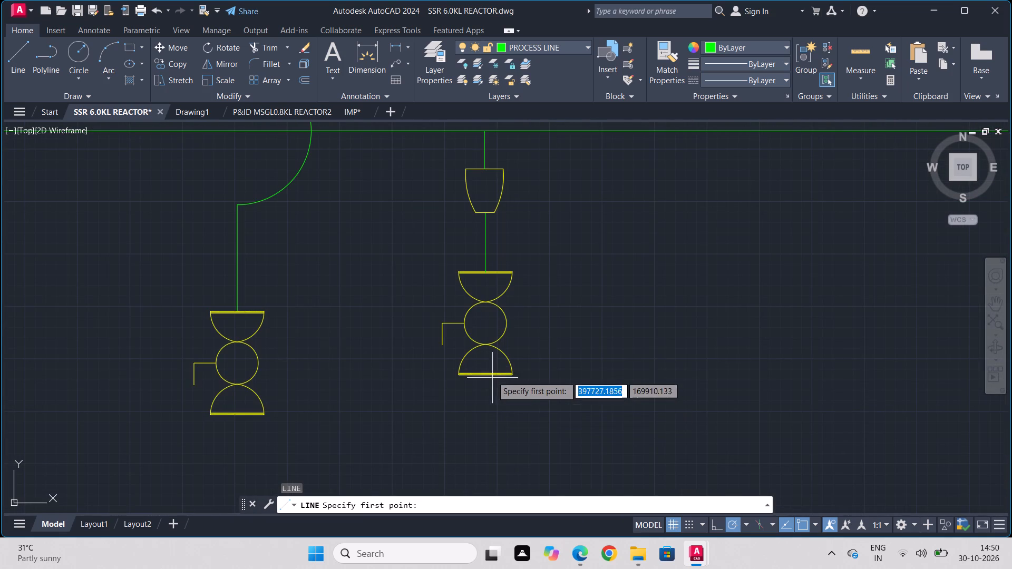
click(483, 377)
scroll(484, 419, down, 1)
middle_drag(484, 419, 484, 370)
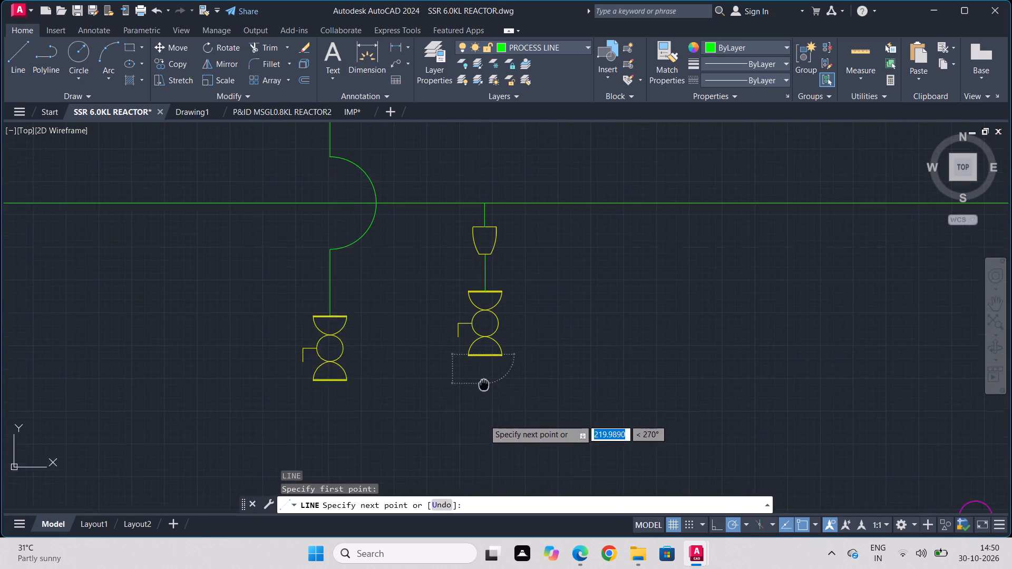
middle_drag(484, 370, 497, 311)
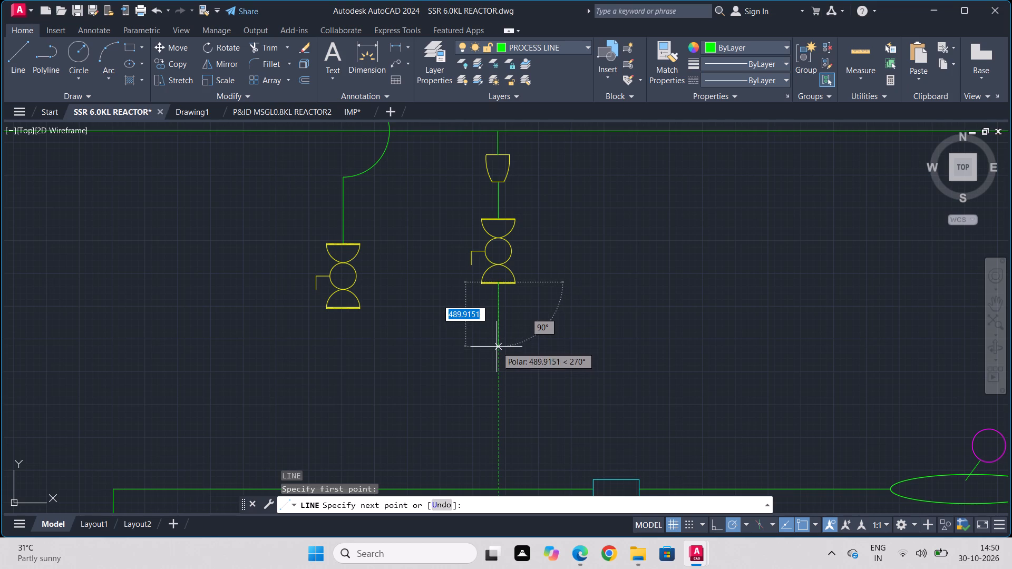
click(497, 337)
key(Escape)
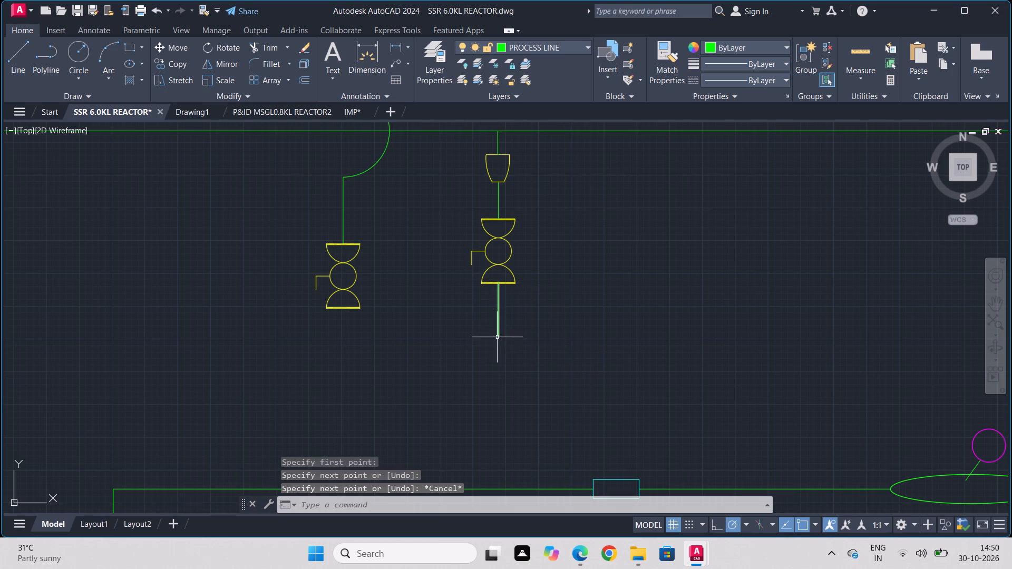
Move the short vertical line from the reducer branch valve to the bottom flange midpoint of the valve below the jump arc.
drag(527, 302, 521, 305)
click(463, 344)
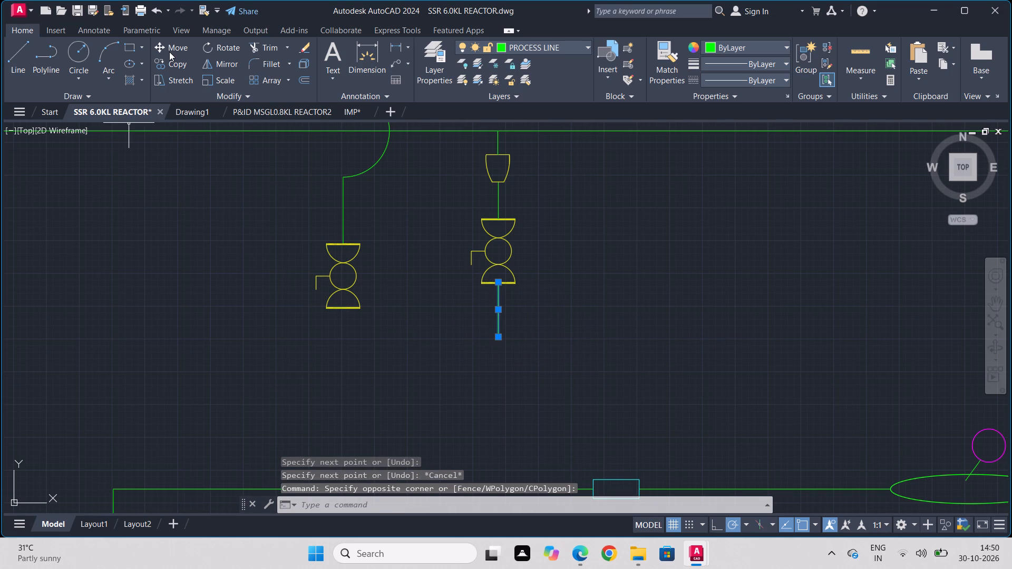
click(169, 52)
click(498, 280)
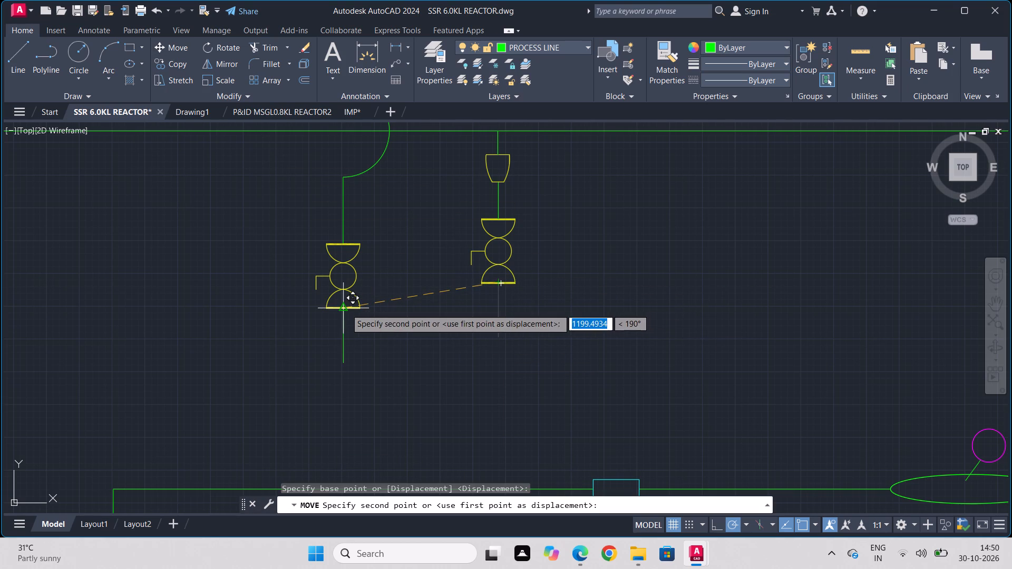
click(344, 311)
Copy the short vertical line from the jump-arc valve back to the bottom flange midpoint of the reducer branch valve.
drag(350, 323, 342, 333)
click(314, 349)
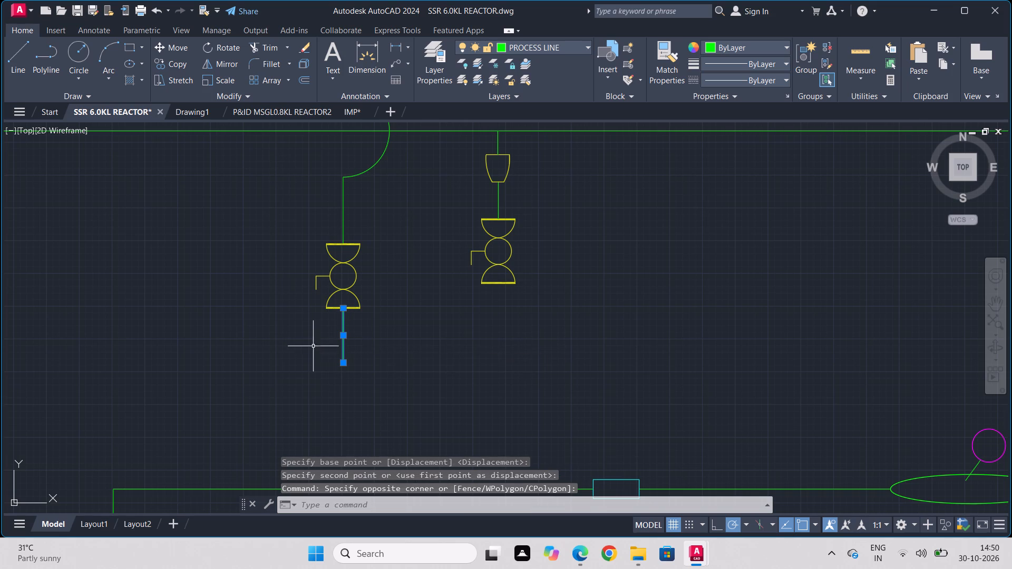
click(168, 65)
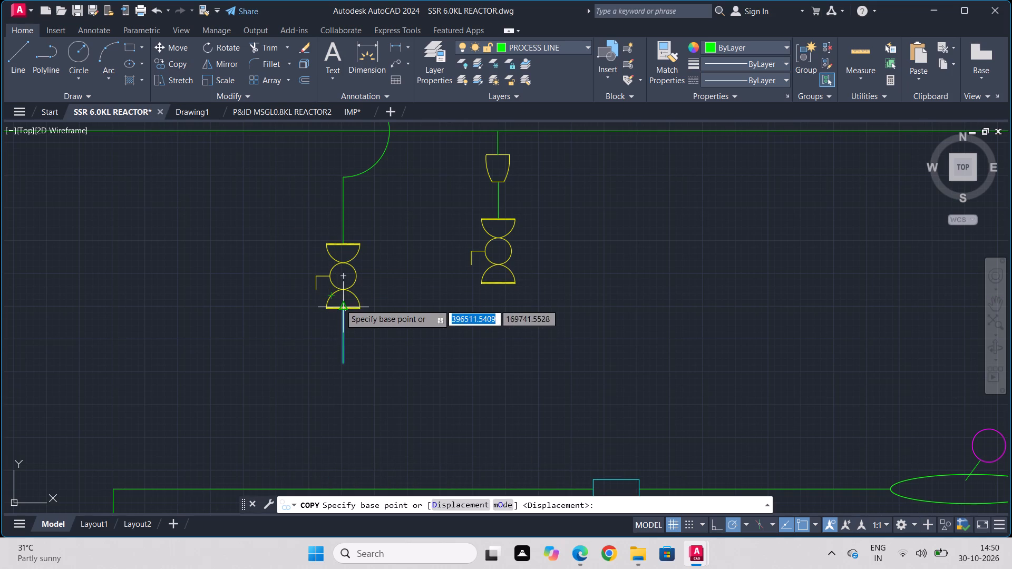
click(342, 306)
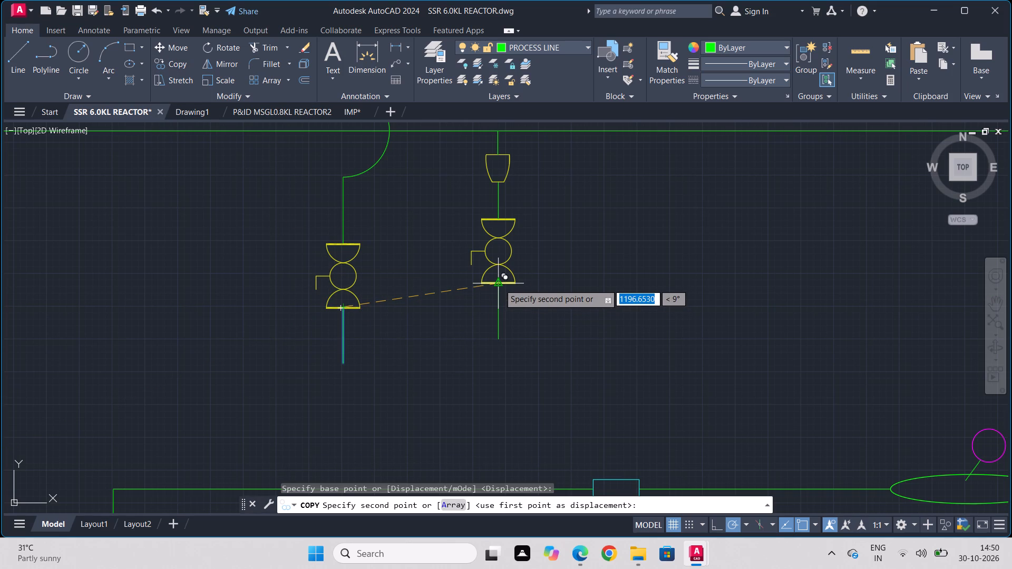
click(499, 284)
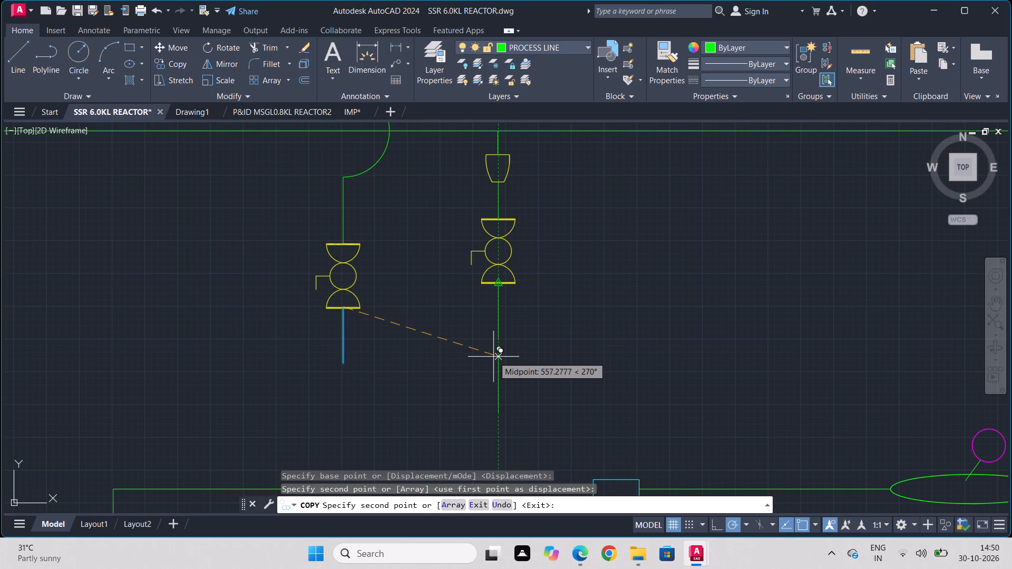
key(Escape)
Scale the reducer, its valve and the connecting lines below by about 1.008 from the reducer's top edge midpoint.
click(523, 149)
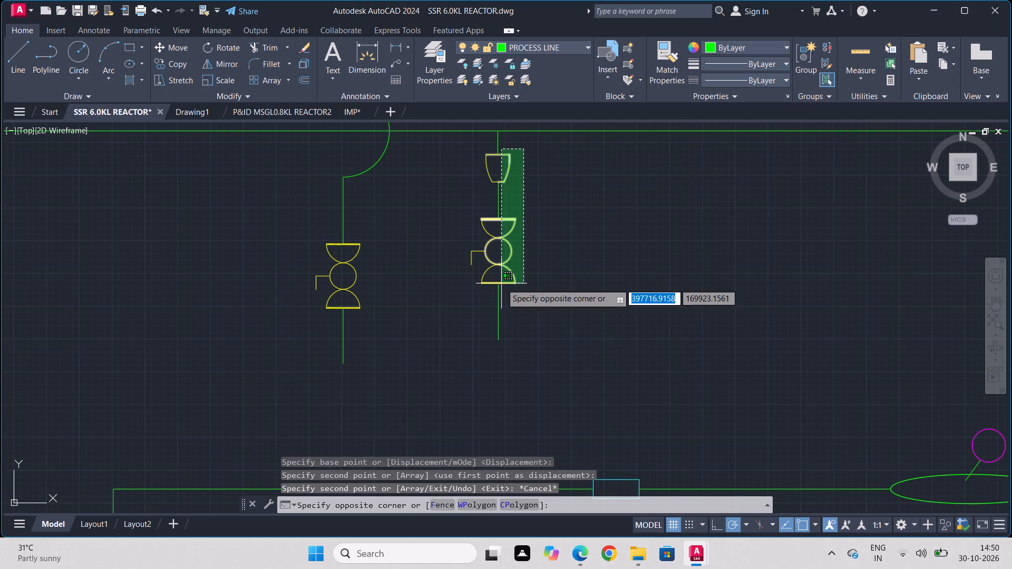
click(501, 315)
scroll(484, 152, up, 2)
click(484, 152)
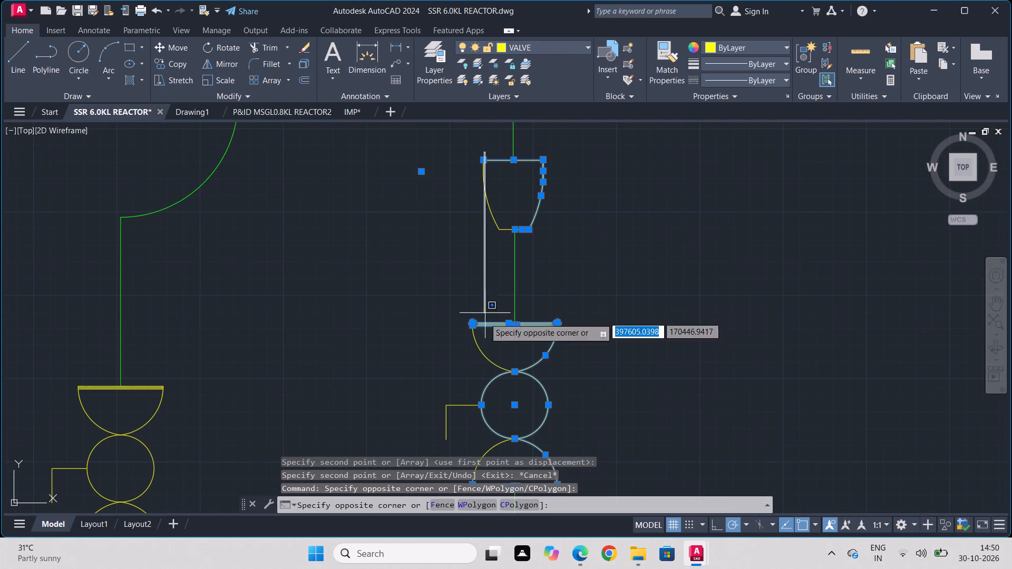
drag(451, 394, 460, 380)
click(524, 205)
drag(419, 379, 414, 388)
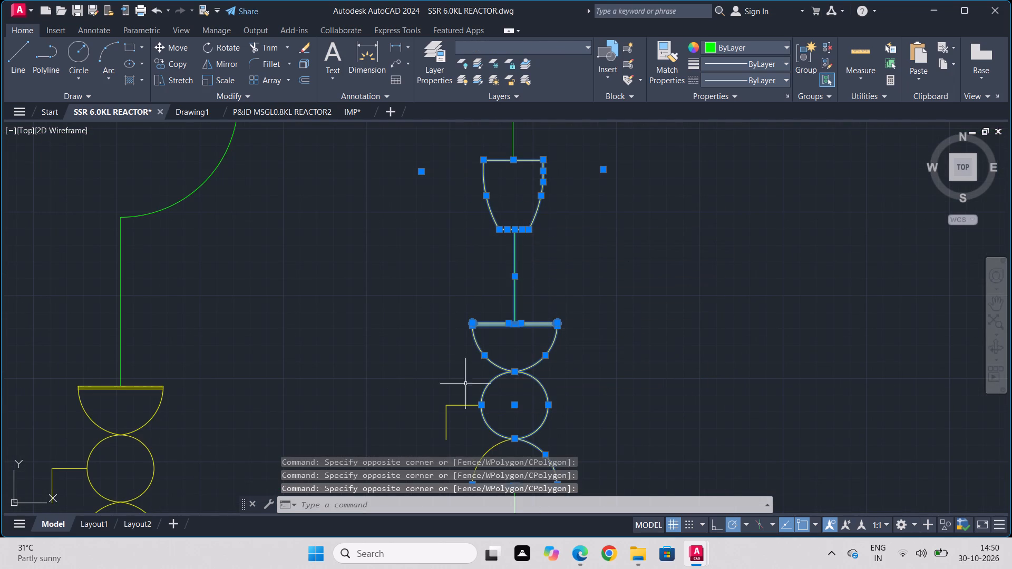
scroll(533, 388, down, 2)
middle_drag(601, 395, 603, 283)
click(593, 271)
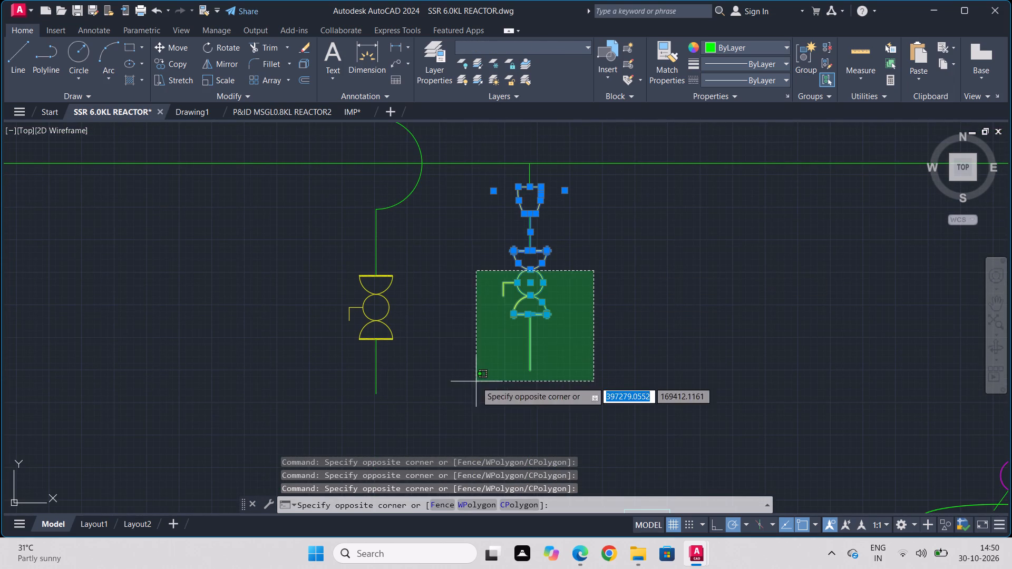
click(474, 384)
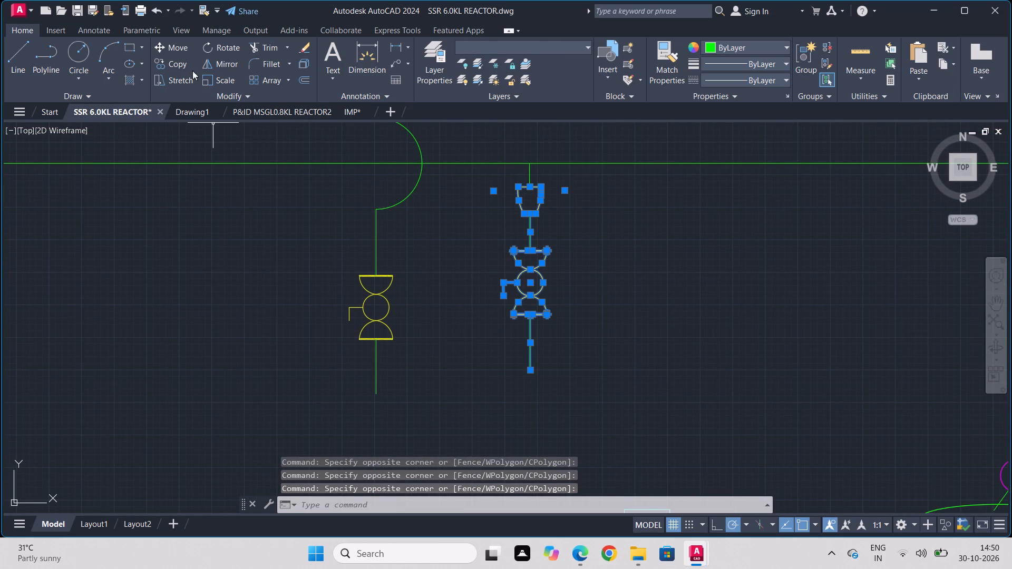
click(213, 84)
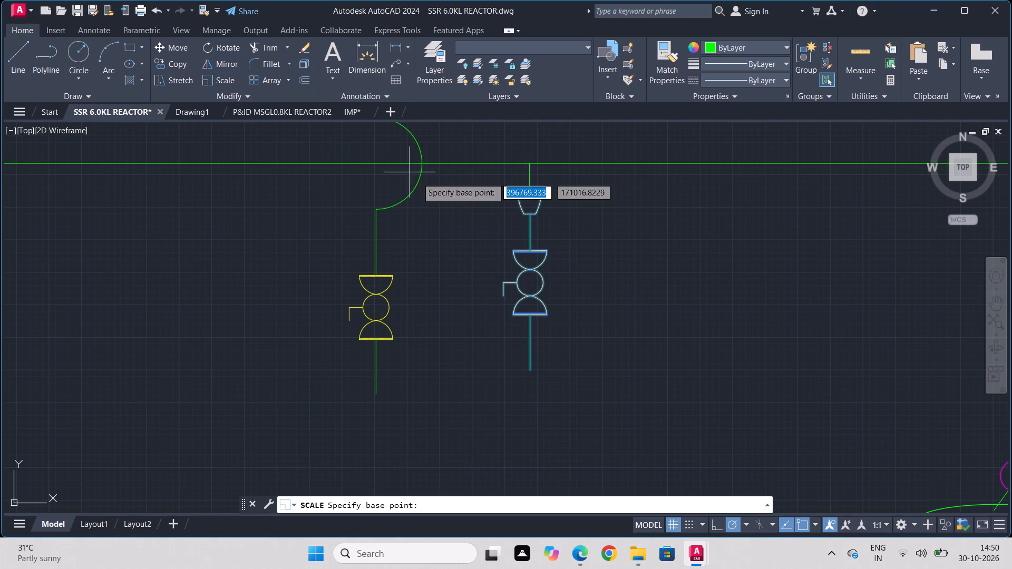
click(533, 184)
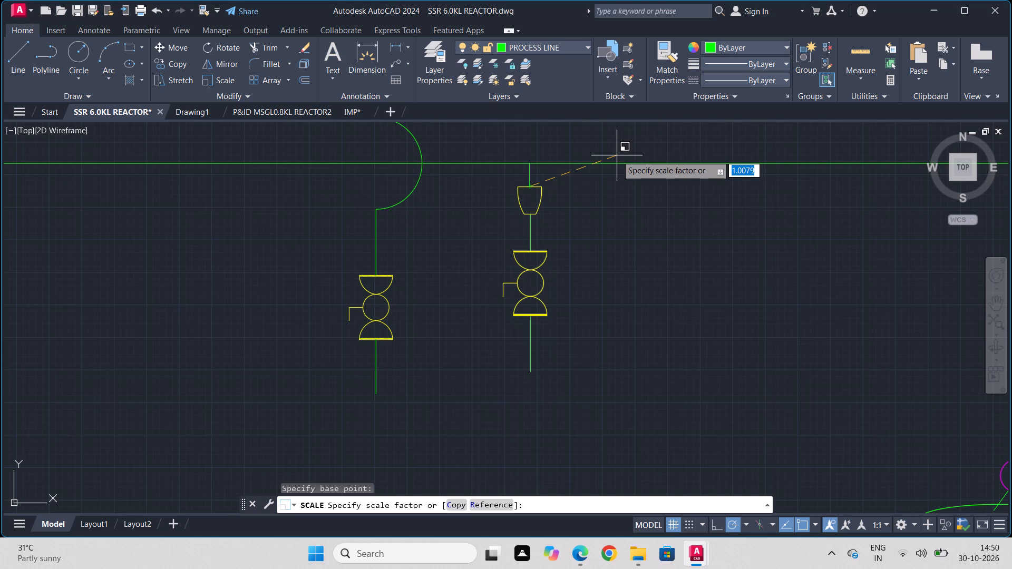
click(617, 155)
Move the reducer, valve and lower connecting lines straight down, leaving the line above the reducer in place.
scroll(532, 205, down, 1)
scroll(535, 202, up, 2)
click(546, 175)
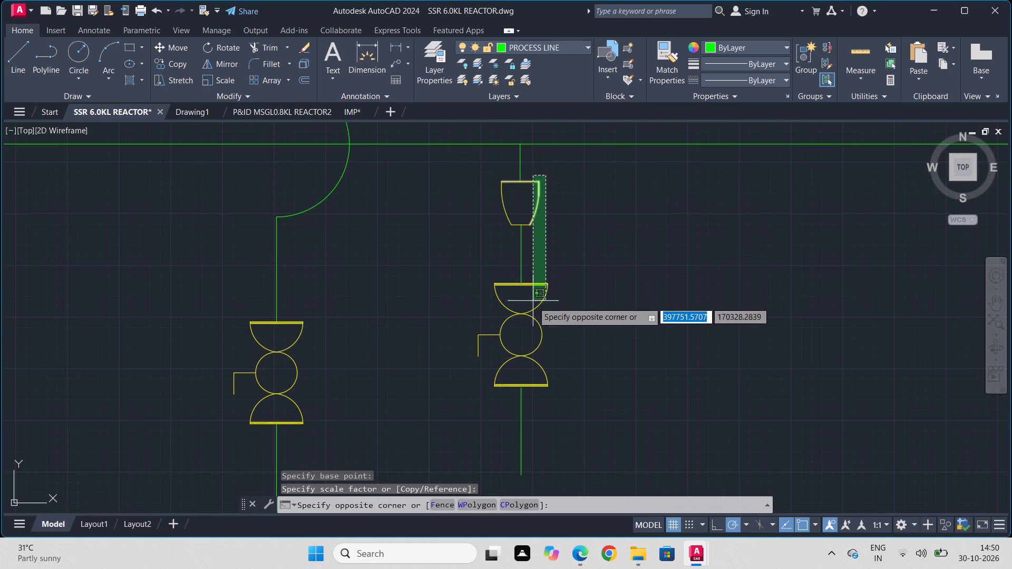
click(528, 428)
click(513, 165)
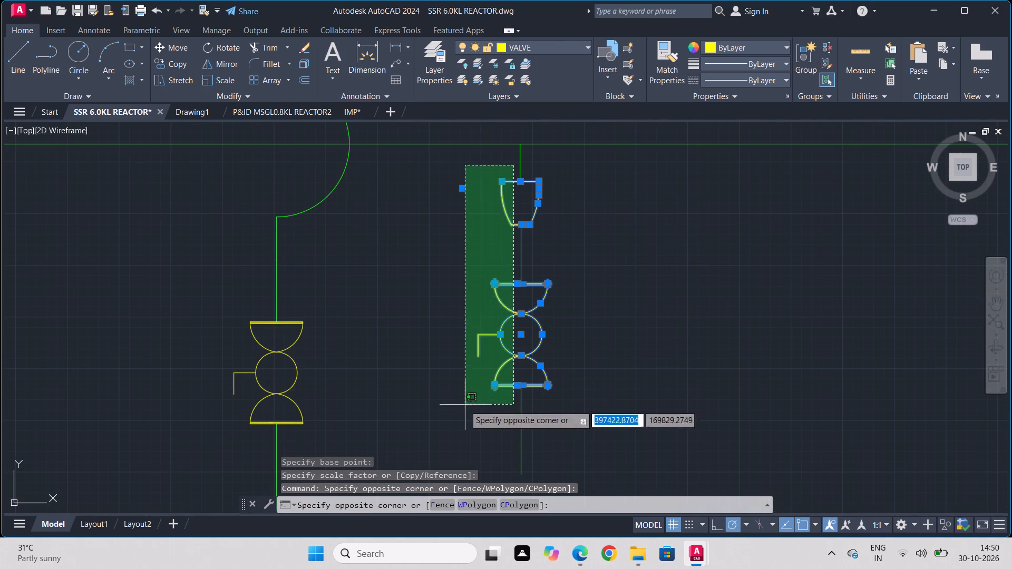
click(461, 410)
click(605, 224)
click(411, 383)
middle_drag(582, 391, 610, 292)
drag(631, 254, 562, 312)
click(465, 397)
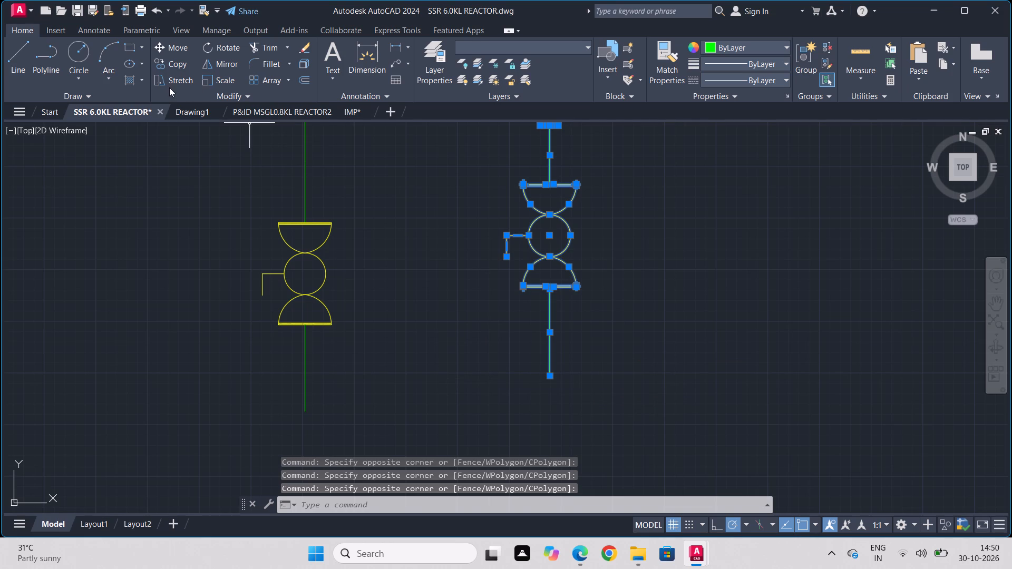
click(182, 52)
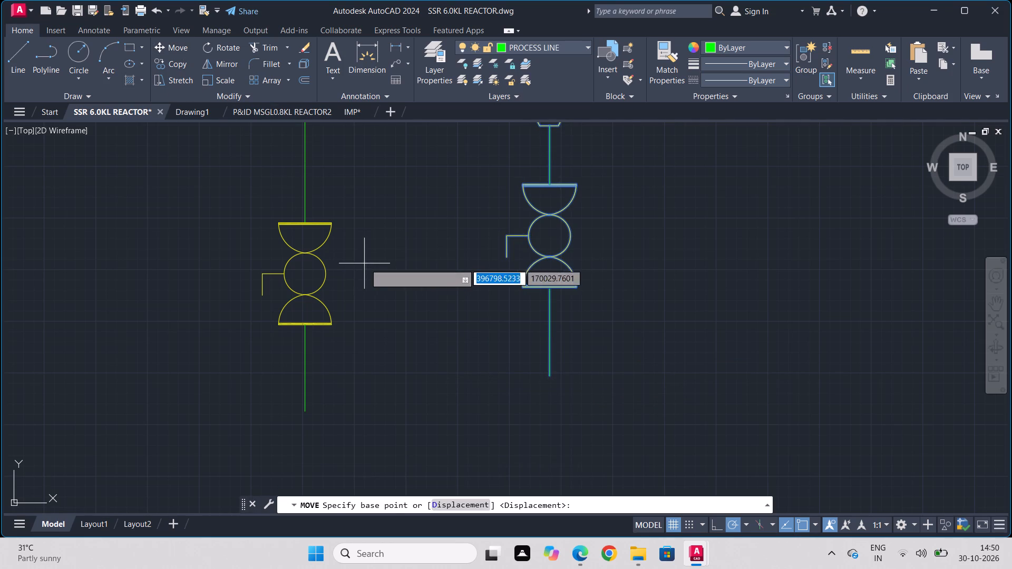
middle_drag(377, 256, 349, 365)
scroll(508, 205, up, 1)
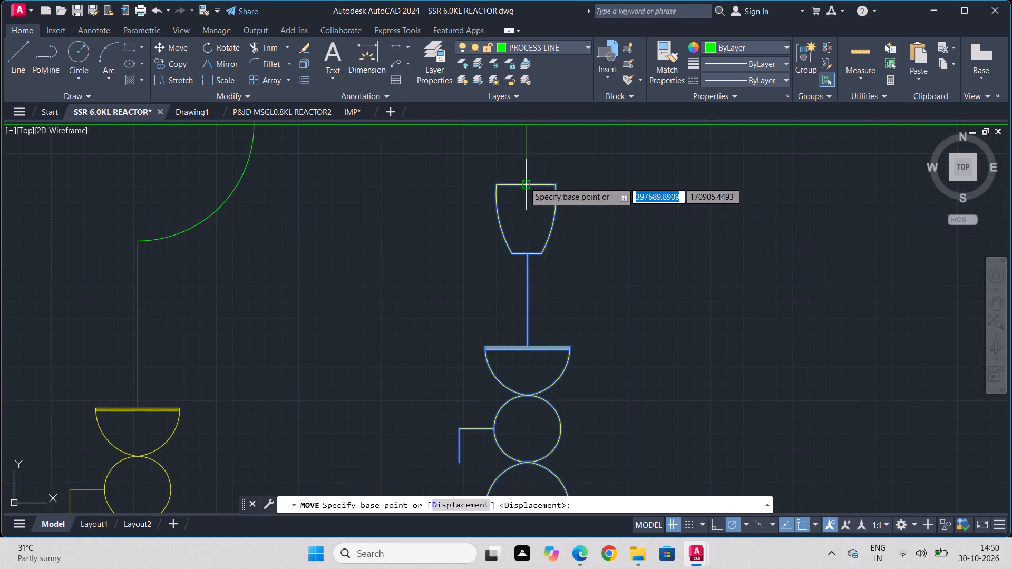
click(524, 182)
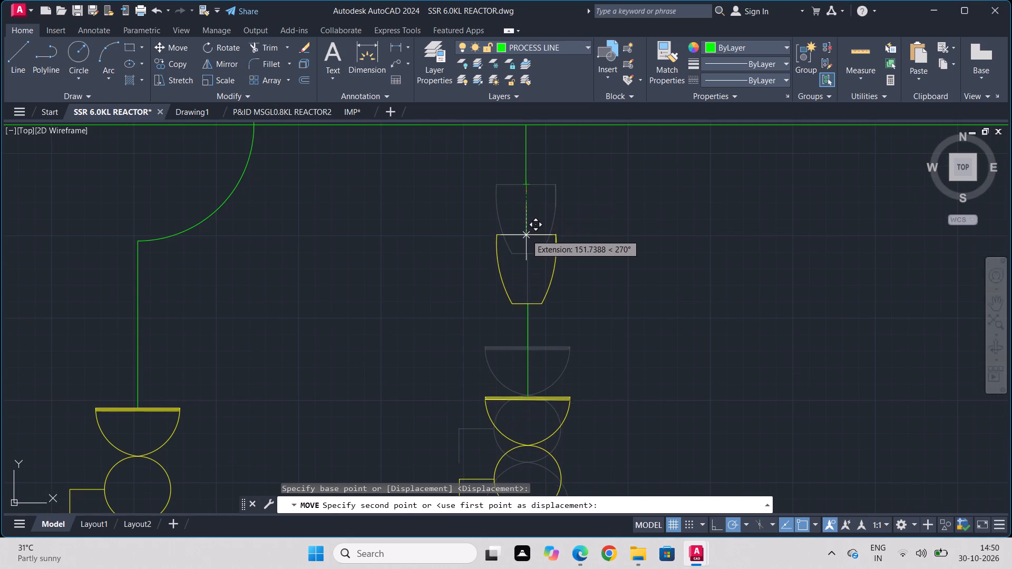
click(526, 248)
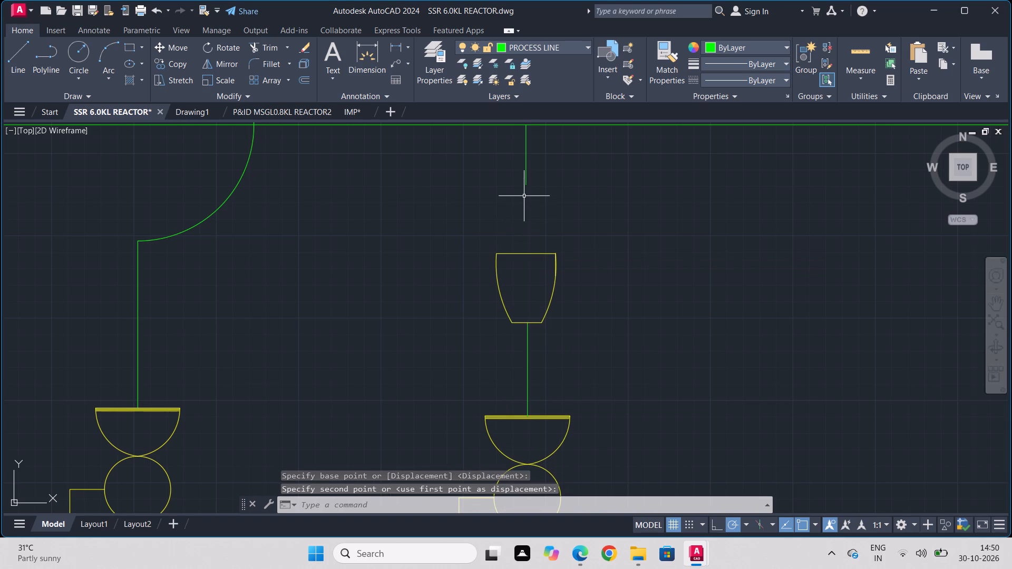
Stretch the lower end of the vertical line above the reducer down to the reducer's top edge midpoint.
click(527, 181)
click(527, 185)
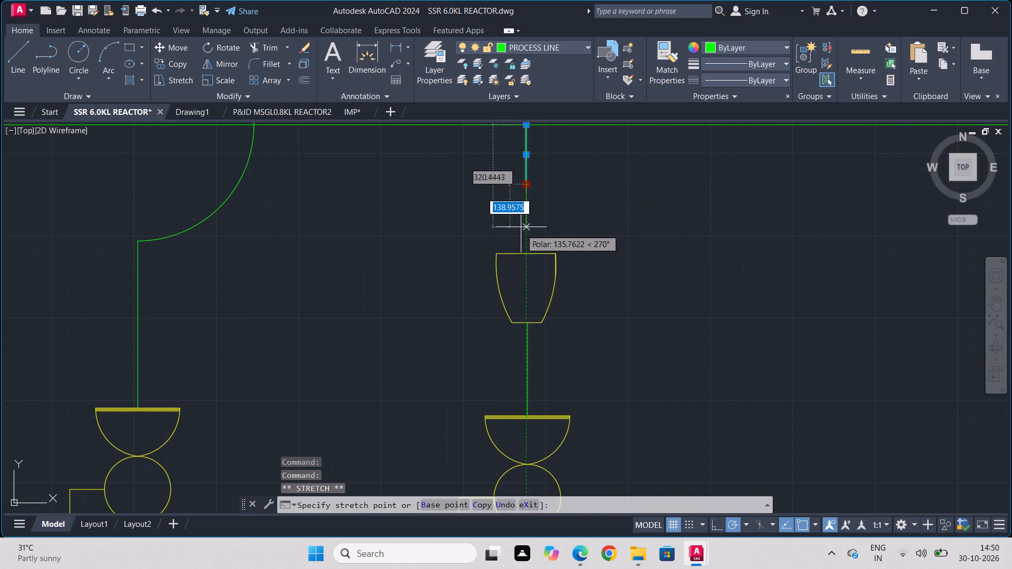
click(524, 256)
key(Escape)
scroll(503, 319, down, 1)
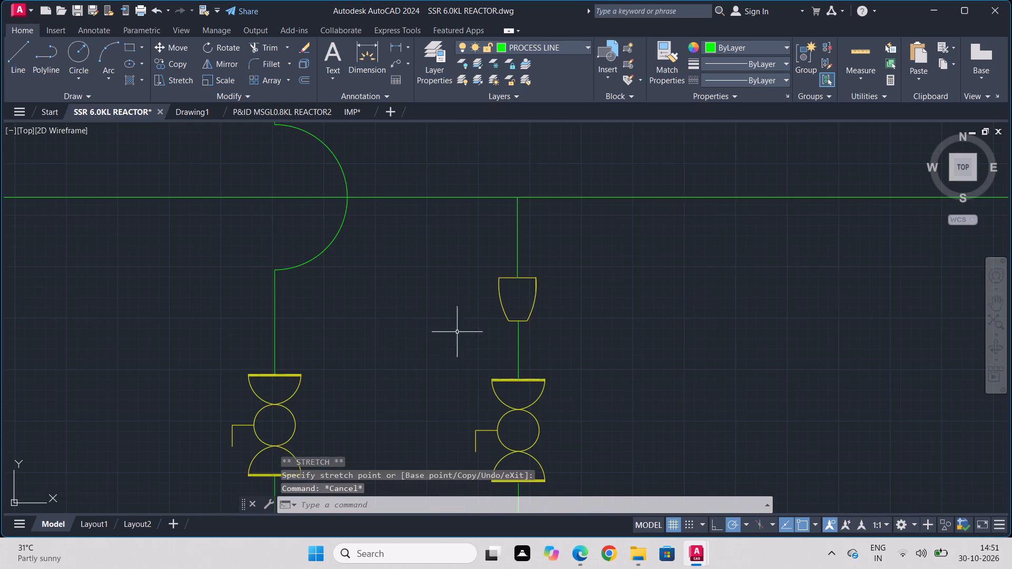
Draw a horizontal line about 6,500 units long from the condenser's top nozzle line past both valve branches, ending with a short downward segment.
scroll(434, 382, down, 2)
middle_drag(481, 387, 470, 188)
middle_drag(168, 371, 450, 291)
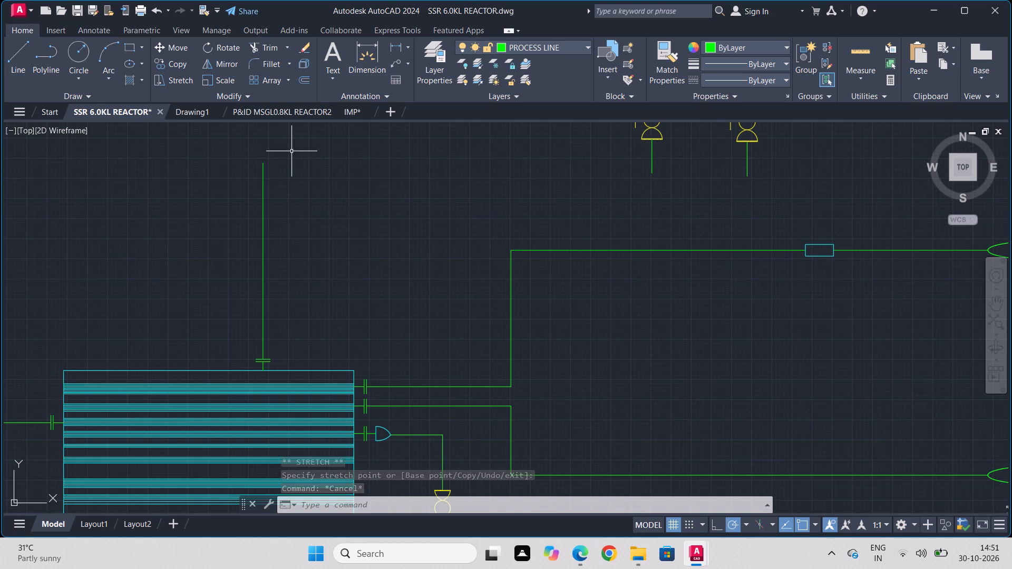
key(l)
key(Return)
click(266, 168)
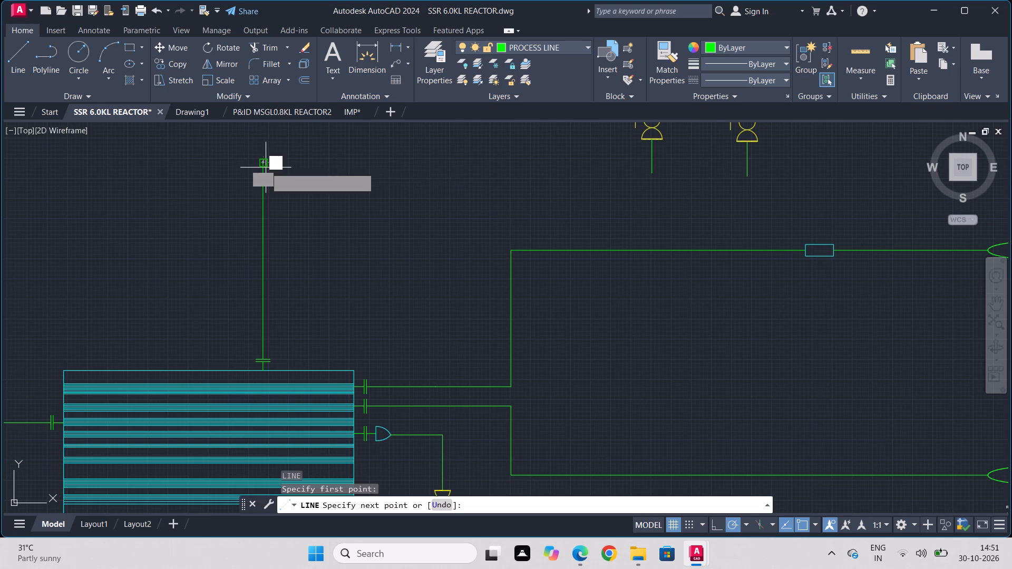
click(784, 164)
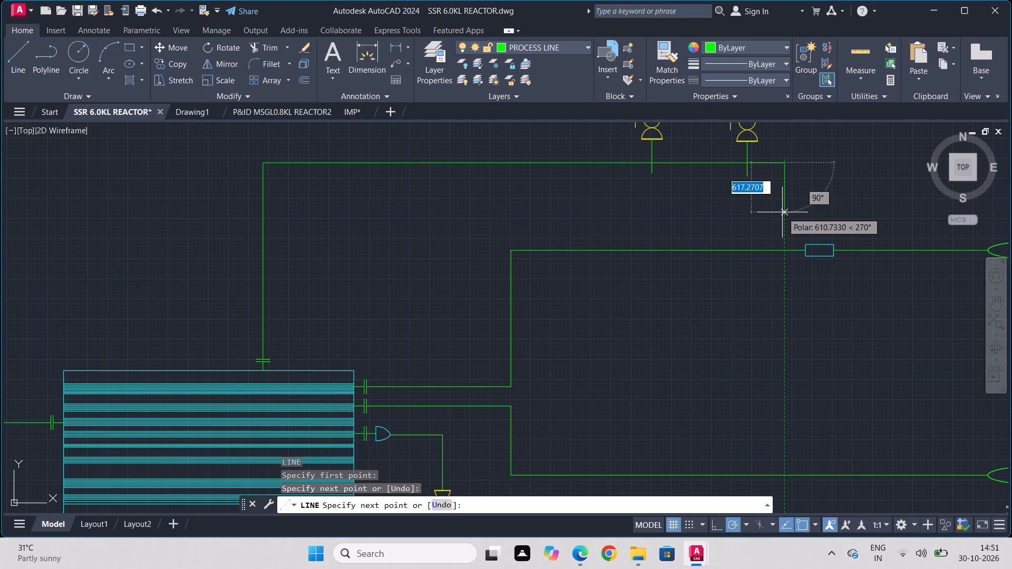
click(780, 223)
key(Escape)
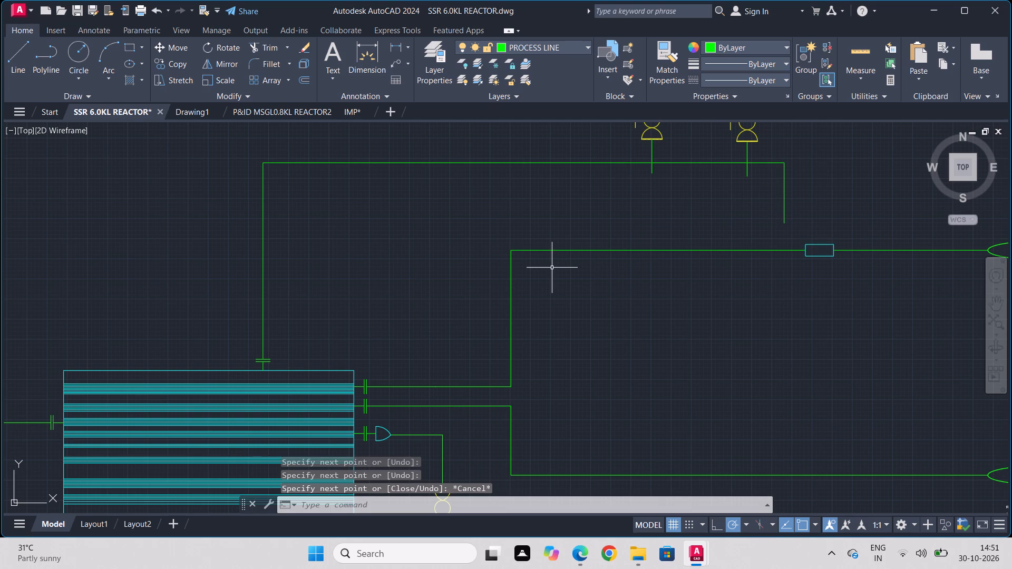
Trim the ends of the two valve branch lines that extend below the new horizontal line.
text(TR)
key(Return)
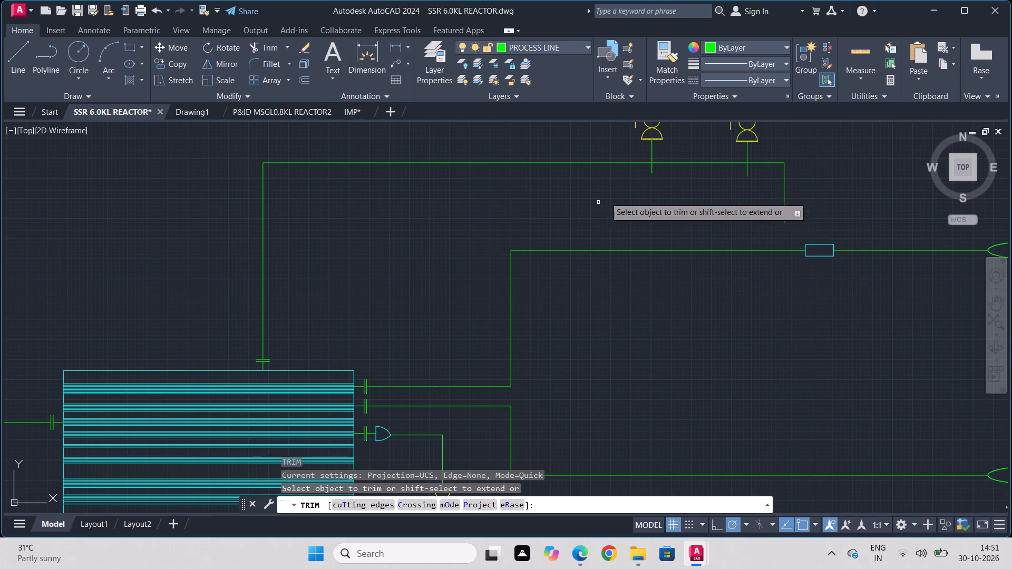
click(652, 169)
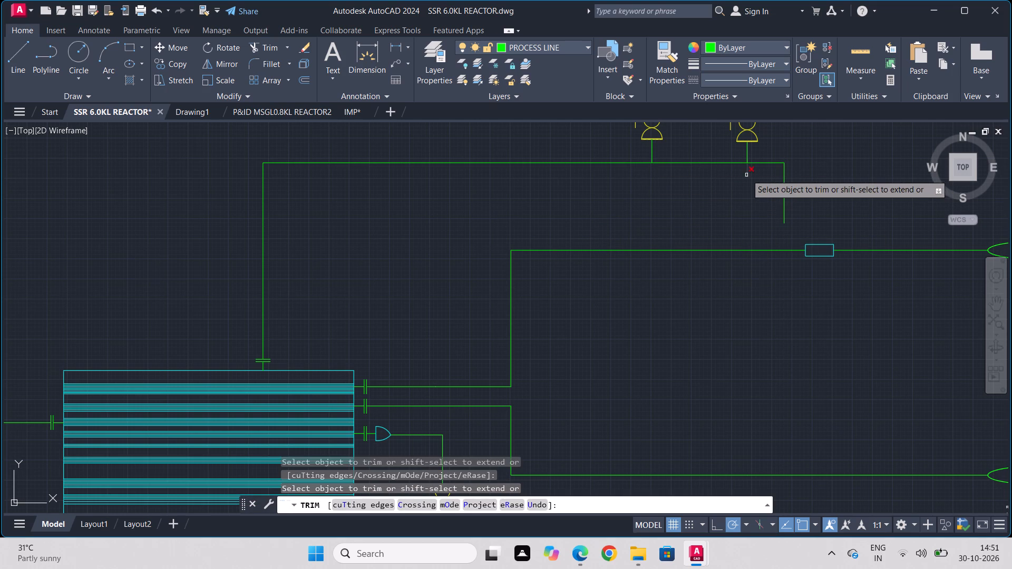
click(746, 172)
key(Escape)
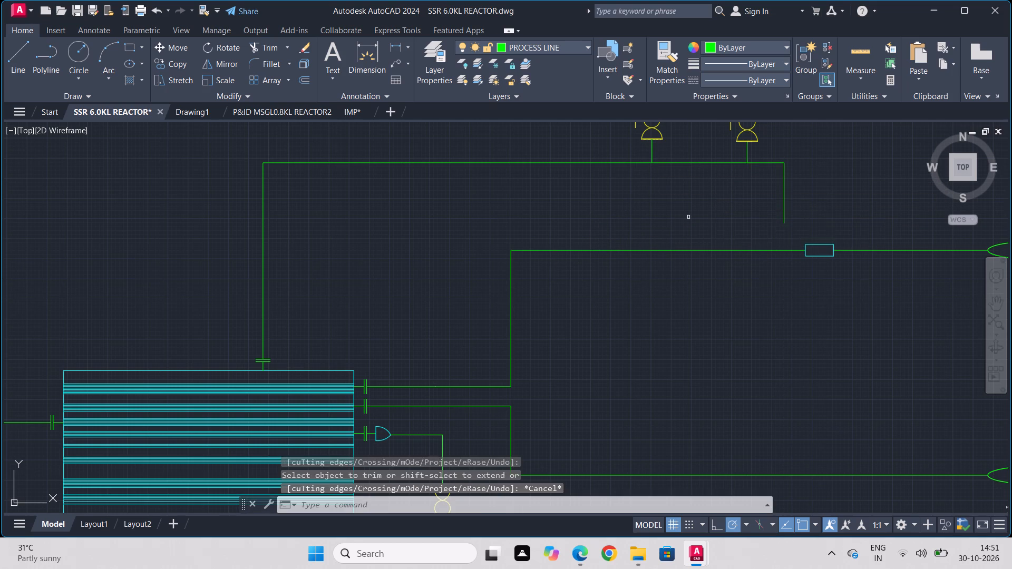
Copy the wavy hatched end symbol from the vertical line beside the condenser to the lower end of the new short downward line.
scroll(687, 232, down, 2)
middle_drag(378, 374, 499, 133)
scroll(486, 236, up, 4)
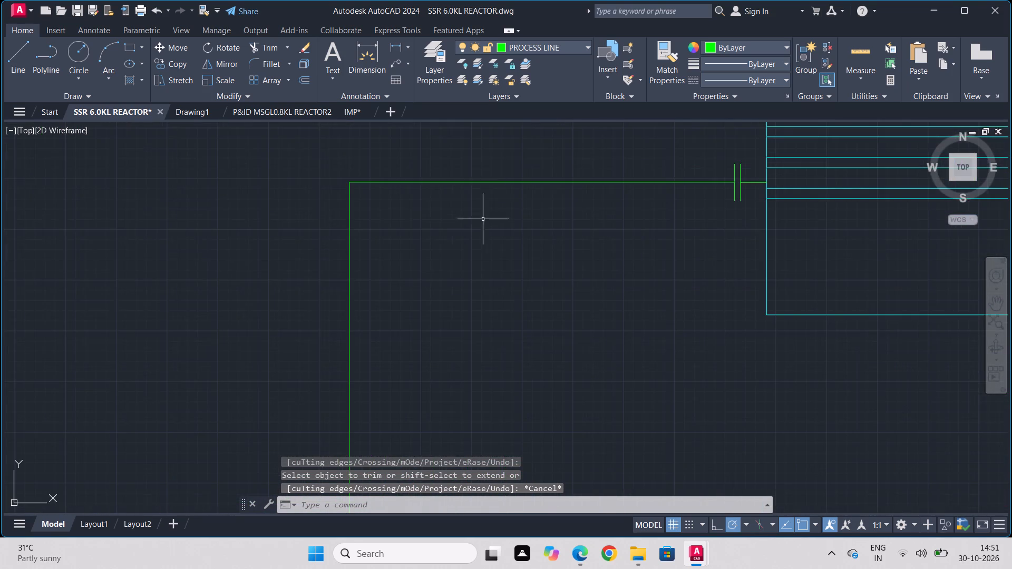
middle_drag(482, 193, 484, 339)
drag(470, 181, 468, 189)
drag(423, 279, 422, 284)
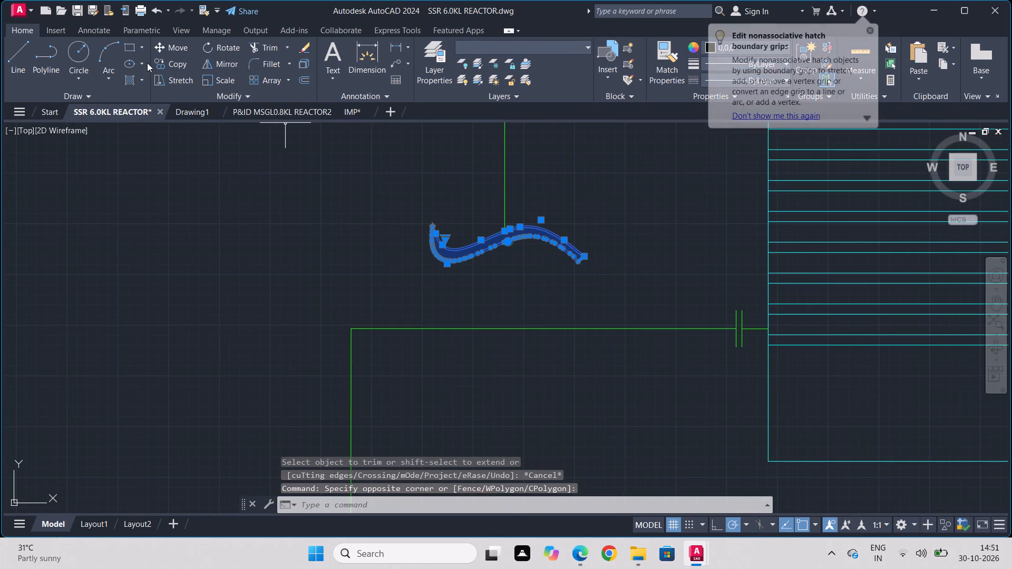
click(164, 67)
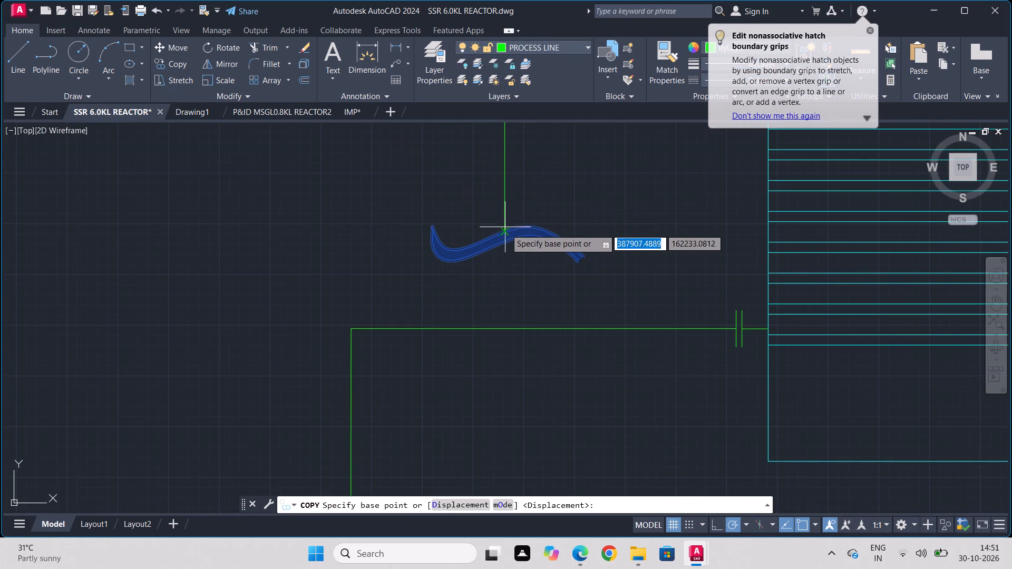
click(507, 230)
scroll(814, 184, down, 2)
middle_drag(845, 177, 702, 220)
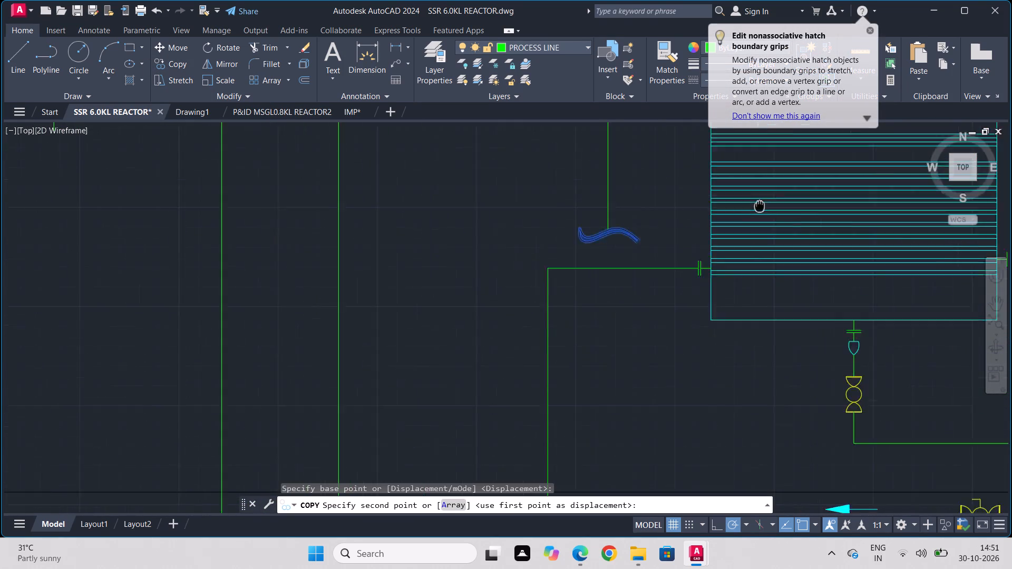
middle_drag(702, 220, 334, 352)
scroll(321, 361, down, 2)
scroll(585, 170, up, 4)
middle_drag(578, 173, 528, 253)
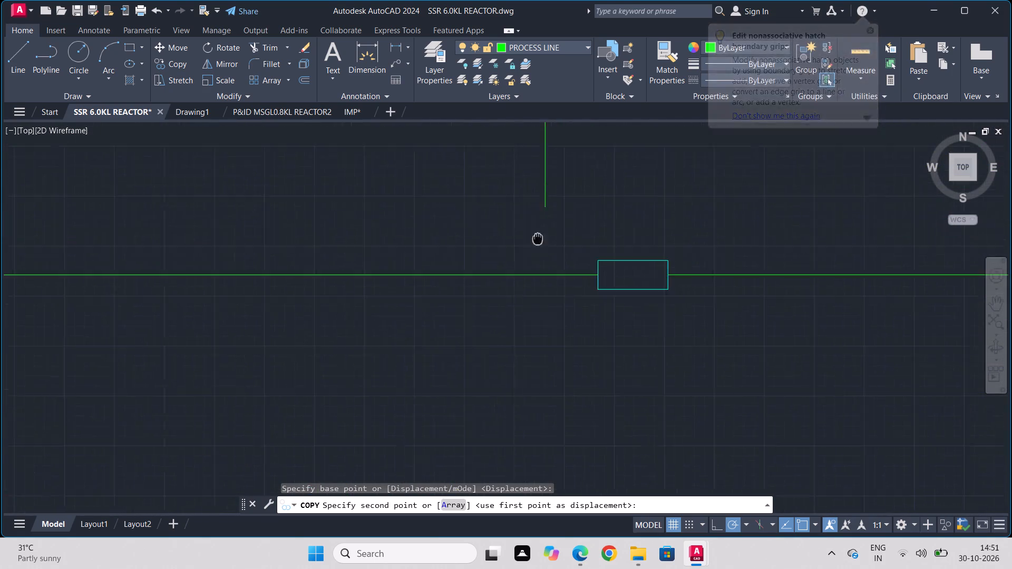
middle_drag(528, 253, 501, 293)
click(507, 264)
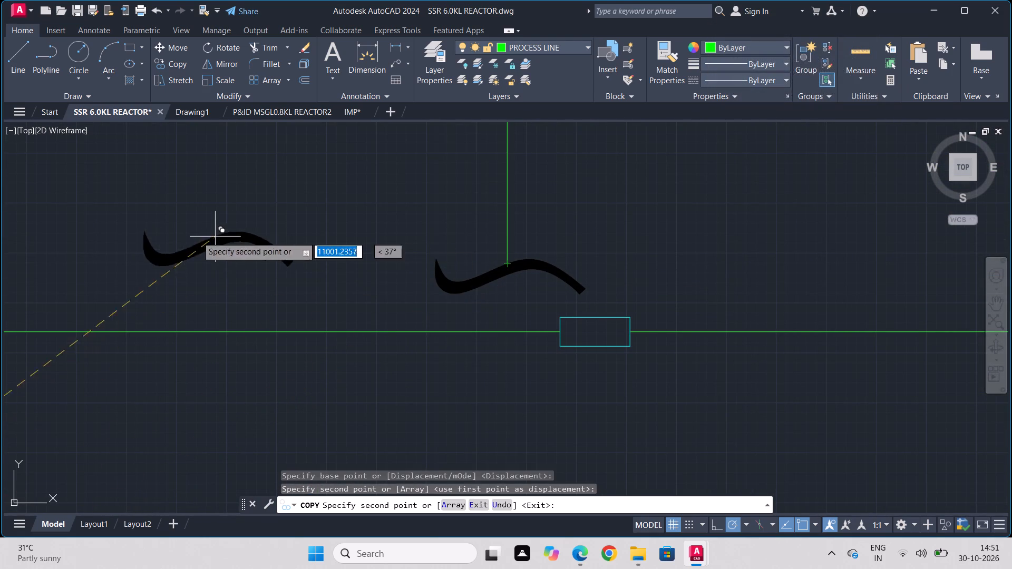
Scale the copied wavy end symbol down to about 0.51 of its size about the short vertical line's lower end.
key(Escape)
click(447, 238)
click(391, 304)
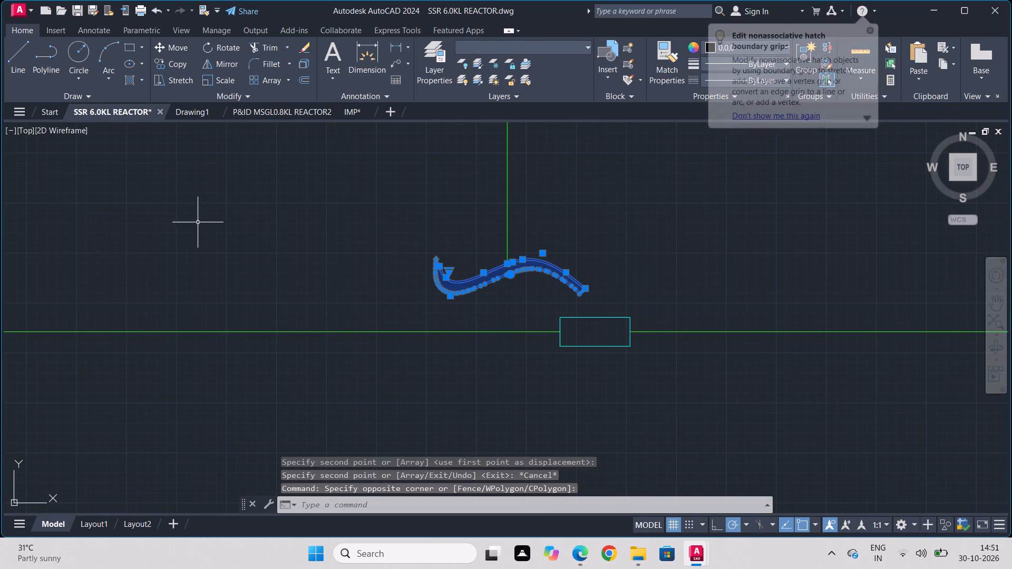
click(227, 79)
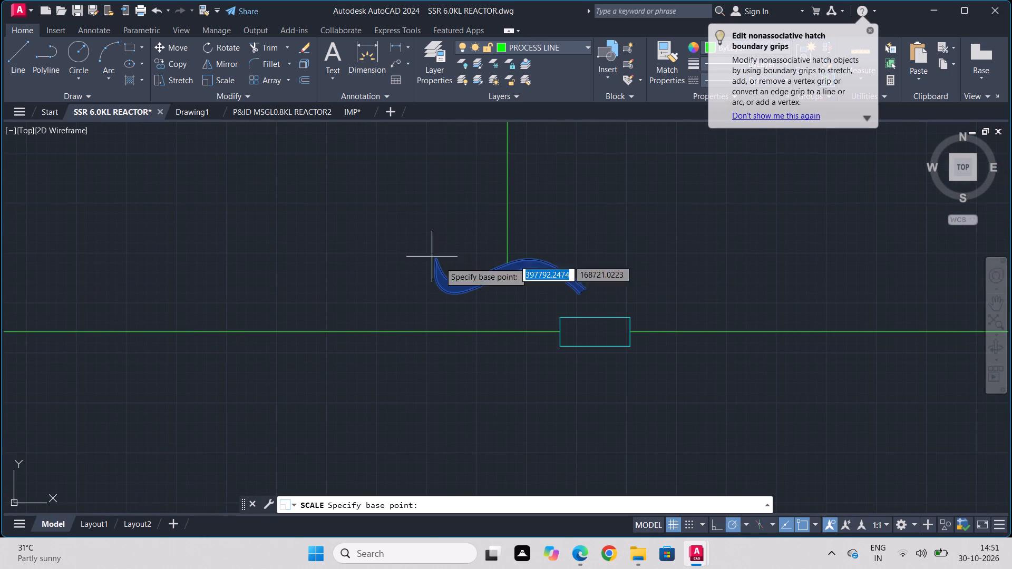
click(509, 263)
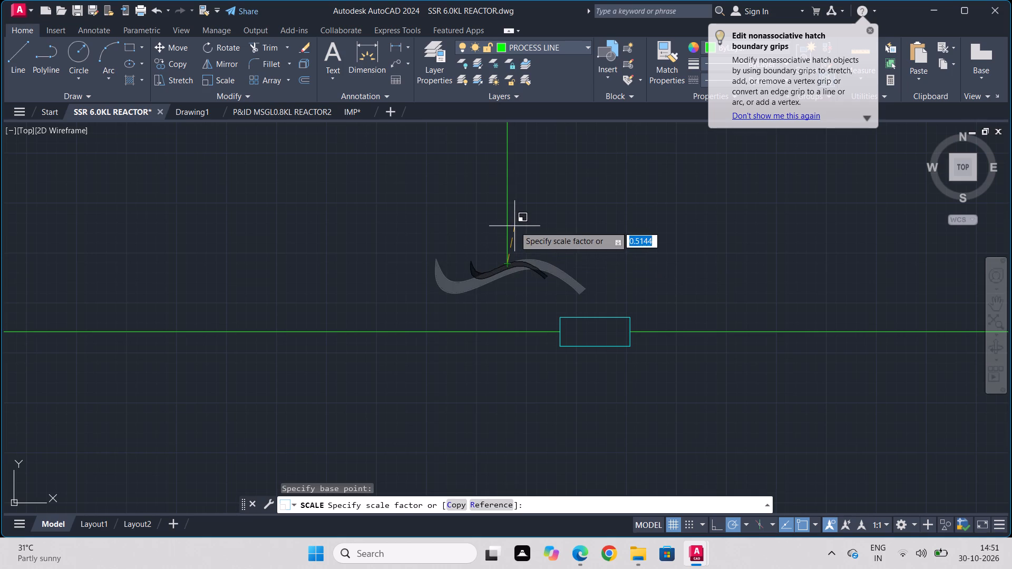
click(514, 226)
Copy the cyan horizontal flow arrow from beside the reducer note to the space just above the condenser, beside its top nozzle.
scroll(445, 306, down, 2)
scroll(250, 338, down, 1)
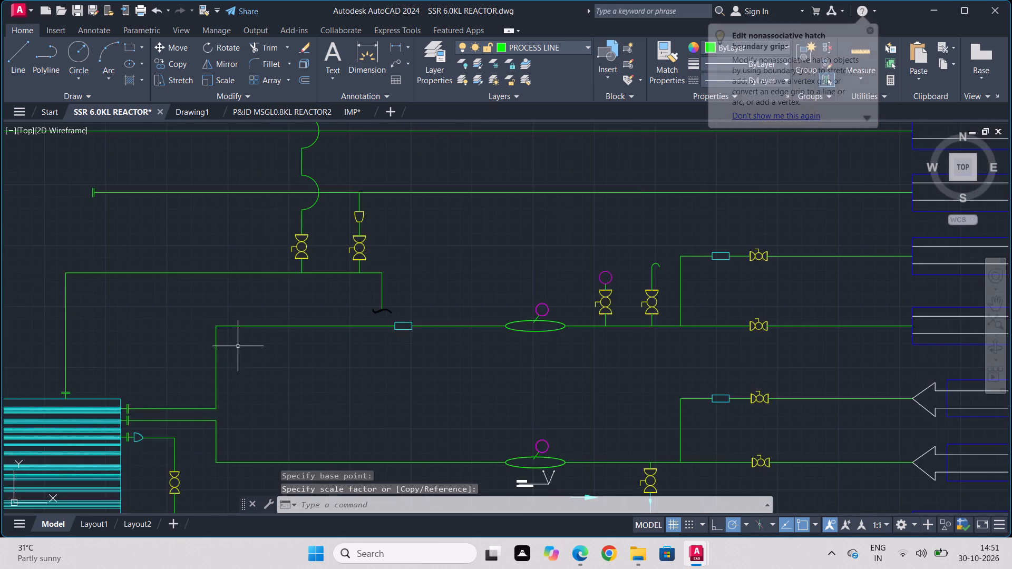
scroll(238, 346, down, 1)
middle_drag(238, 346, 681, 317)
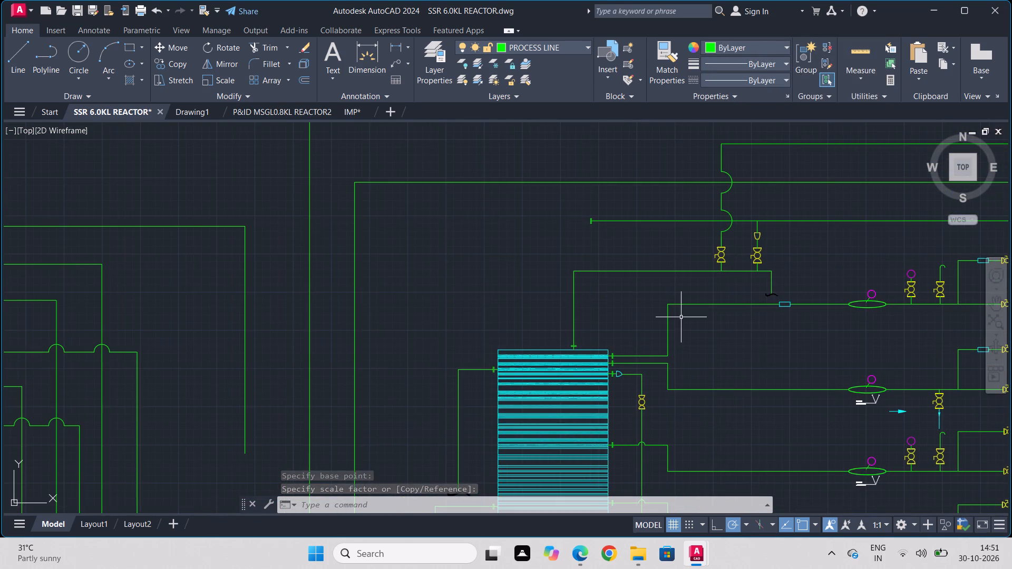
scroll(565, 345, up, 2)
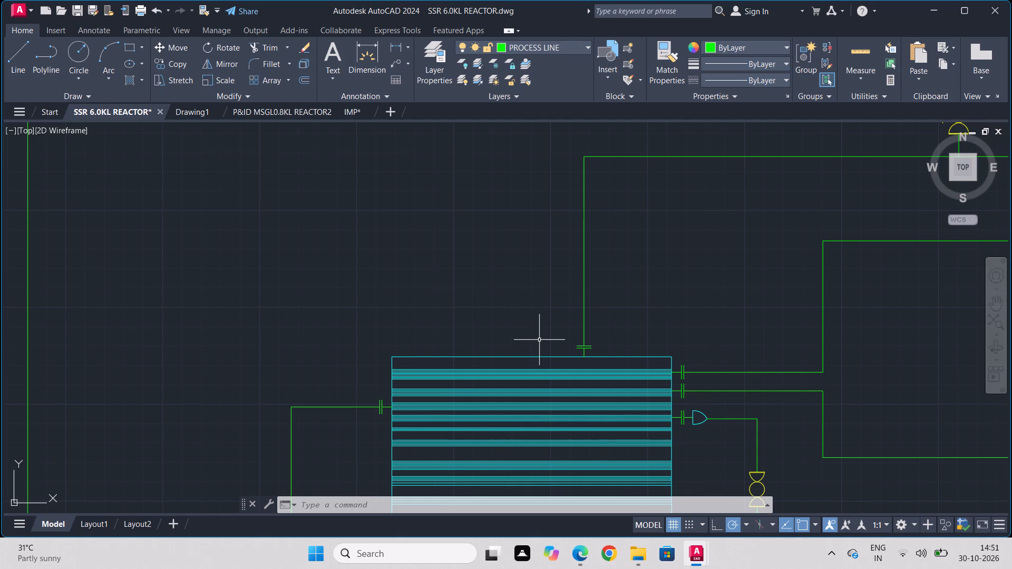
scroll(588, 331, down, 1)
middle_drag(745, 400, 541, 257)
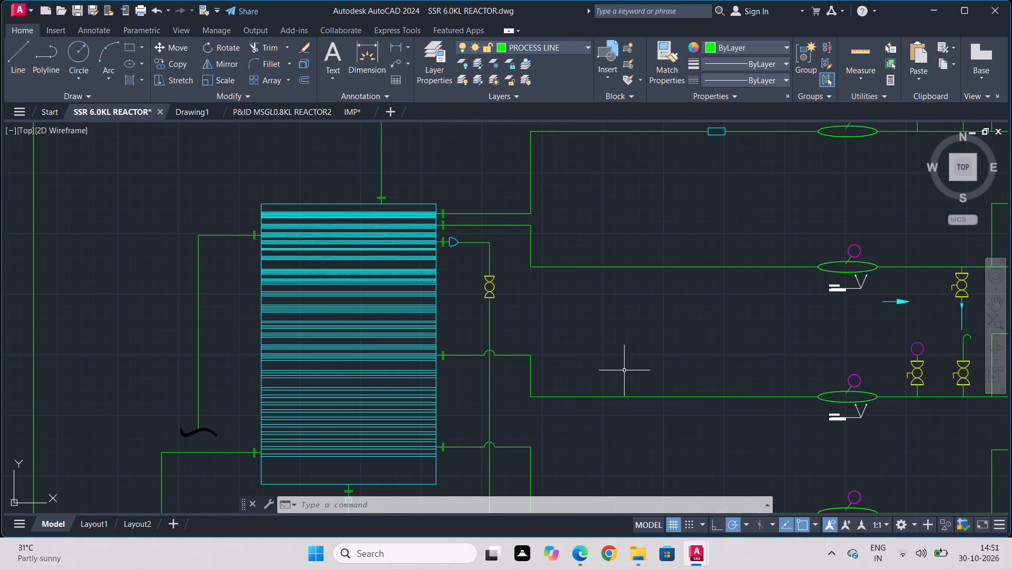
scroll(897, 289, up, 1)
click(924, 282)
click(832, 354)
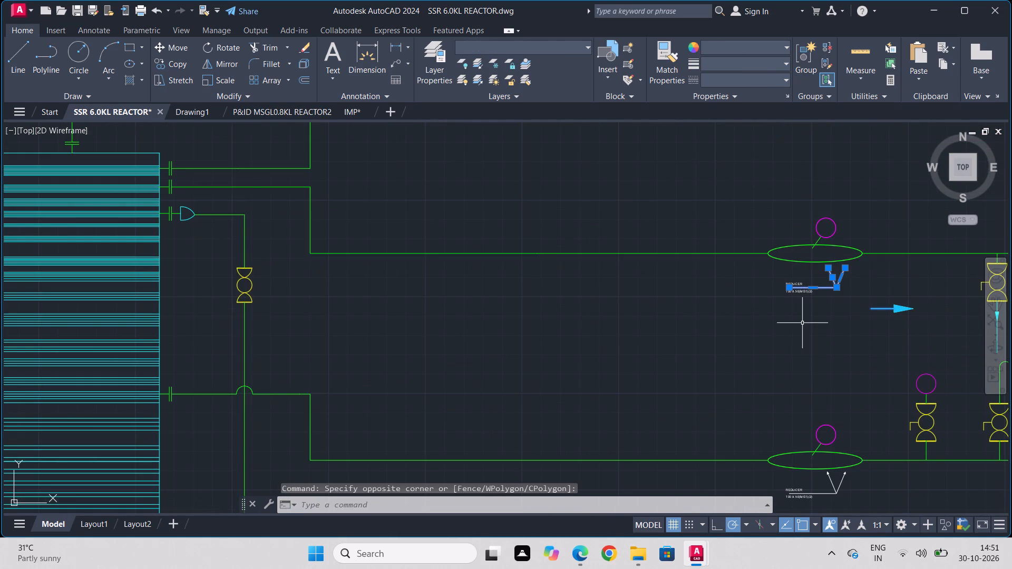
key(Escape)
click(929, 286)
click(860, 339)
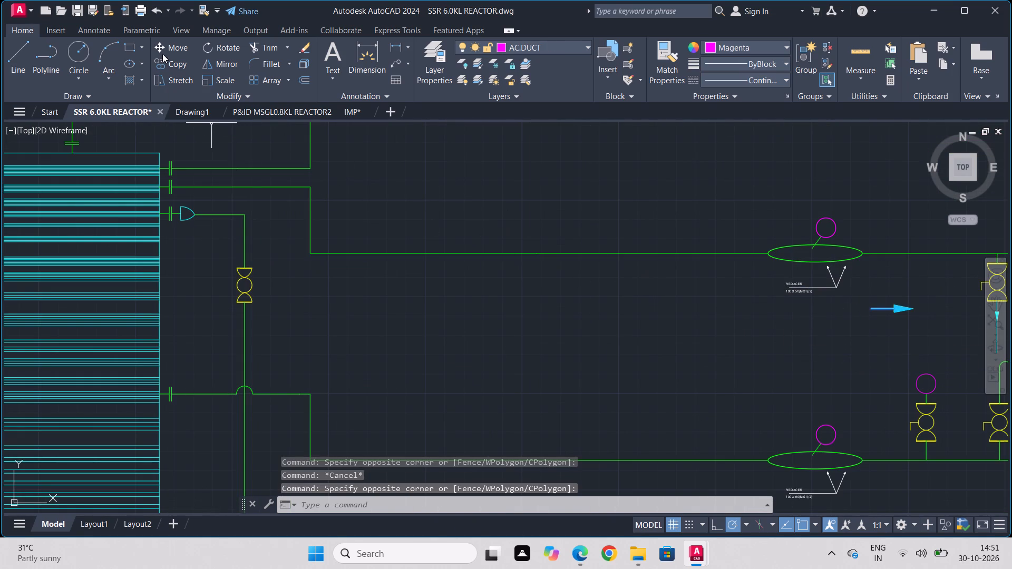
click(172, 71)
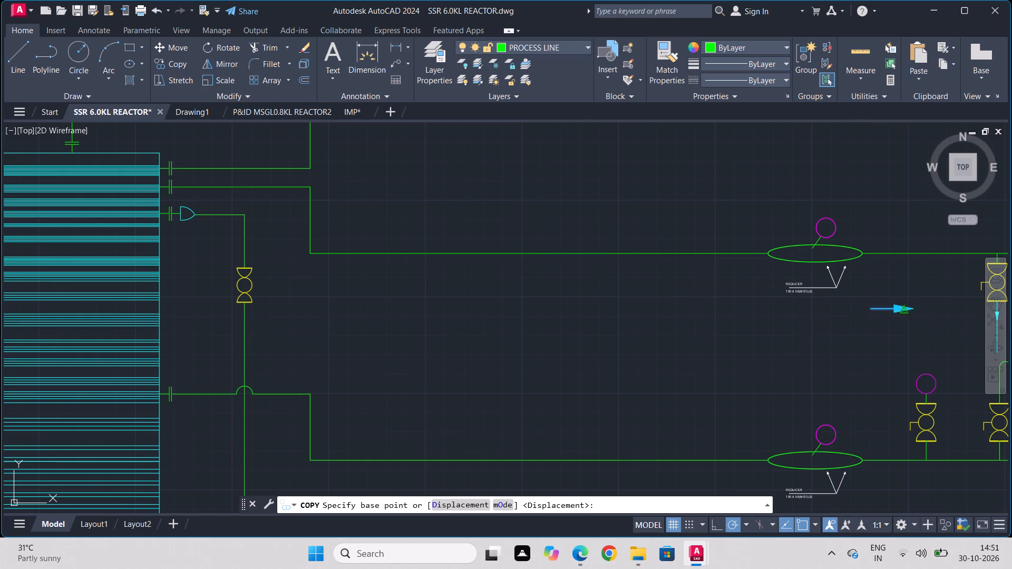
click(899, 311)
scroll(271, 292, down, 1)
middle_drag(271, 292, 607, 386)
scroll(423, 287, up, 2)
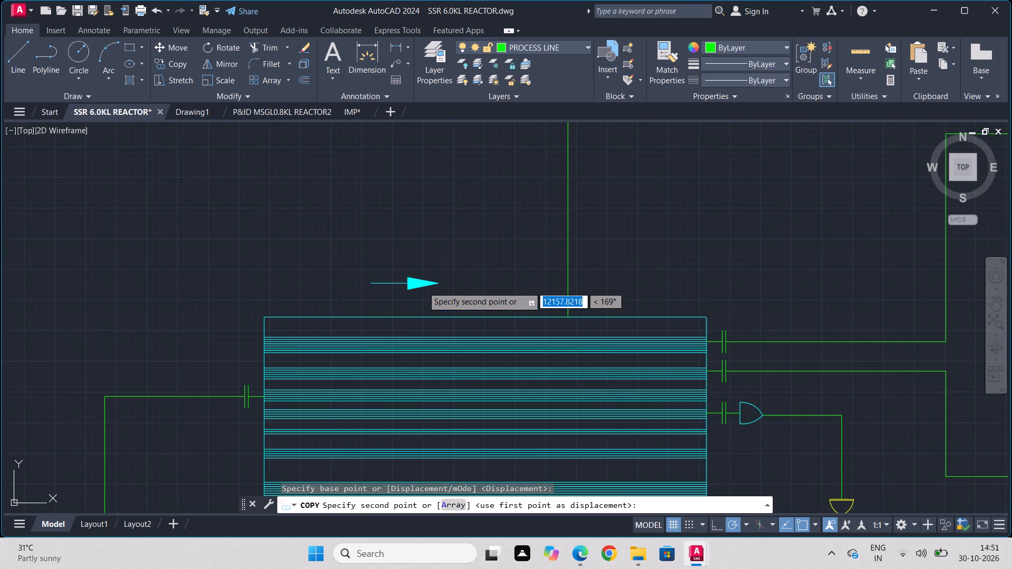
scroll(528, 277, up, 1)
double_click(484, 272)
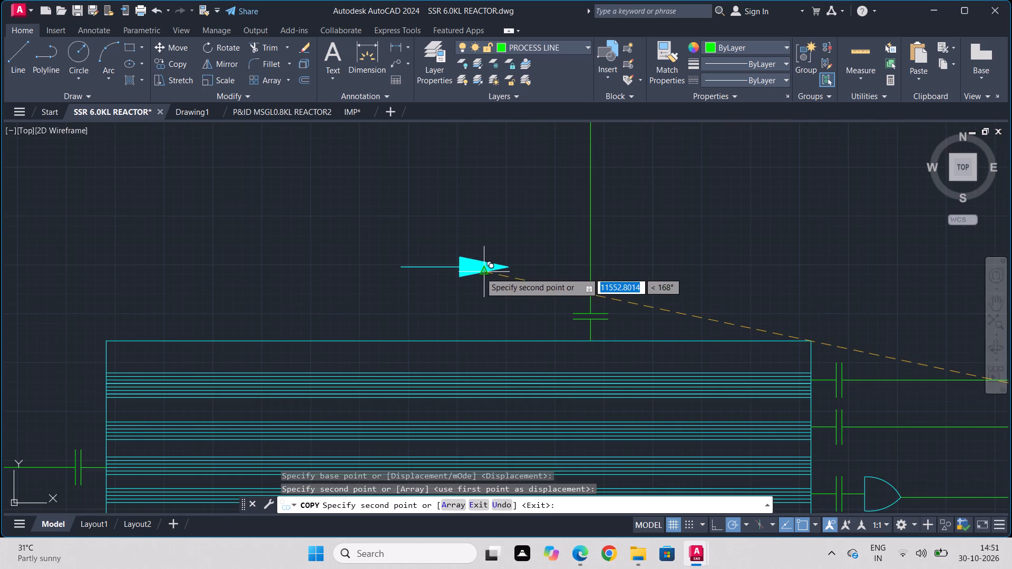
key(Escape)
Rotate the copied flow arrow about its tip so that it points straight down.
click(519, 250)
click(379, 305)
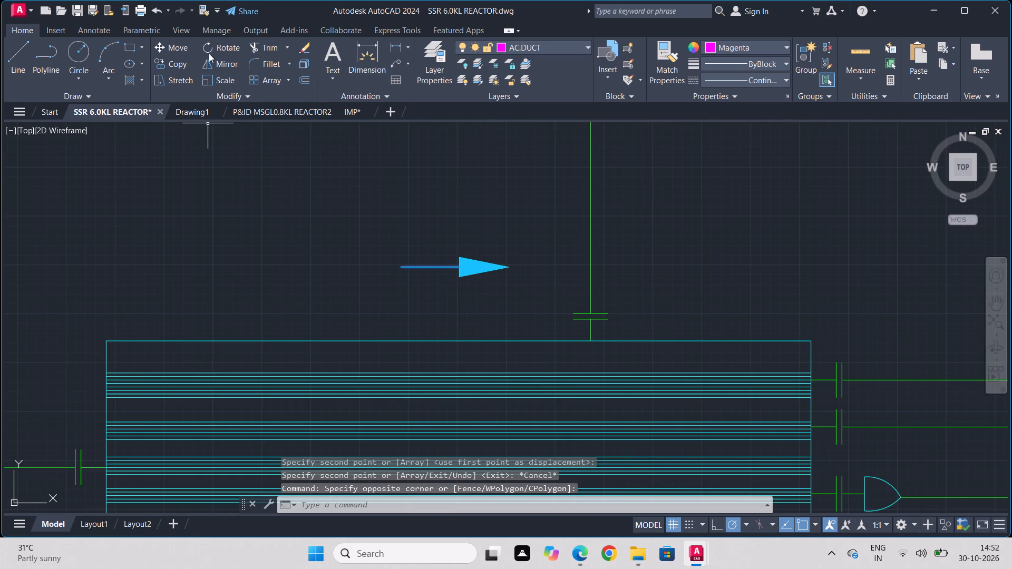
click(209, 46)
click(507, 267)
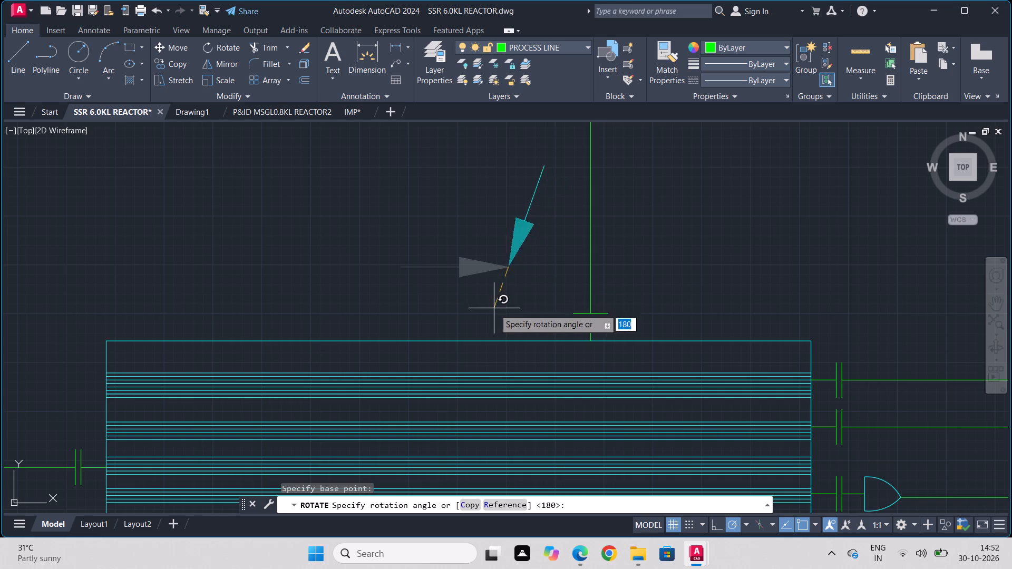
click(511, 327)
Scale the downward arrow about its tip to about 40 percent of its size.
drag(531, 204, 526, 207)
click(472, 251)
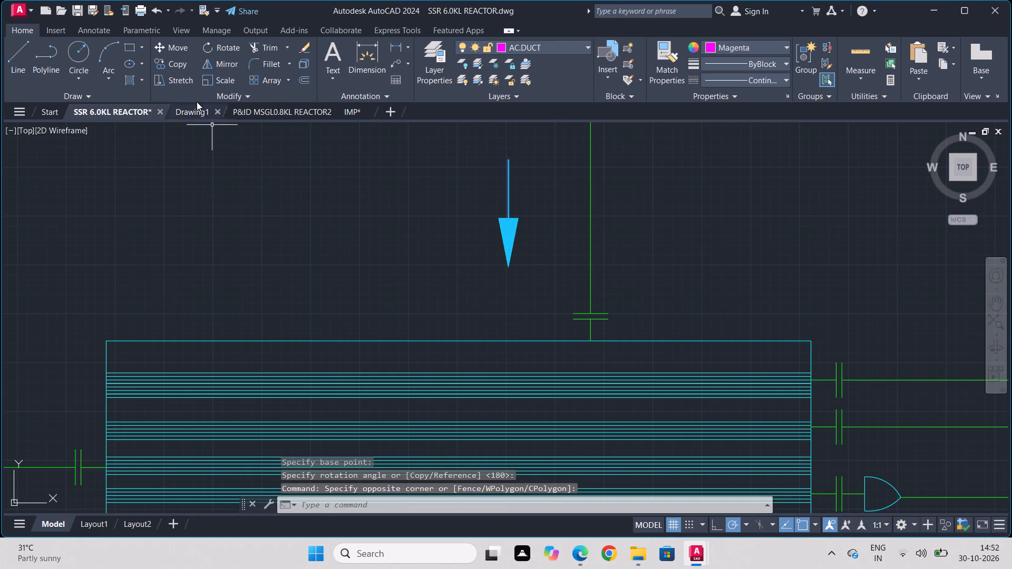
click(206, 74)
click(507, 270)
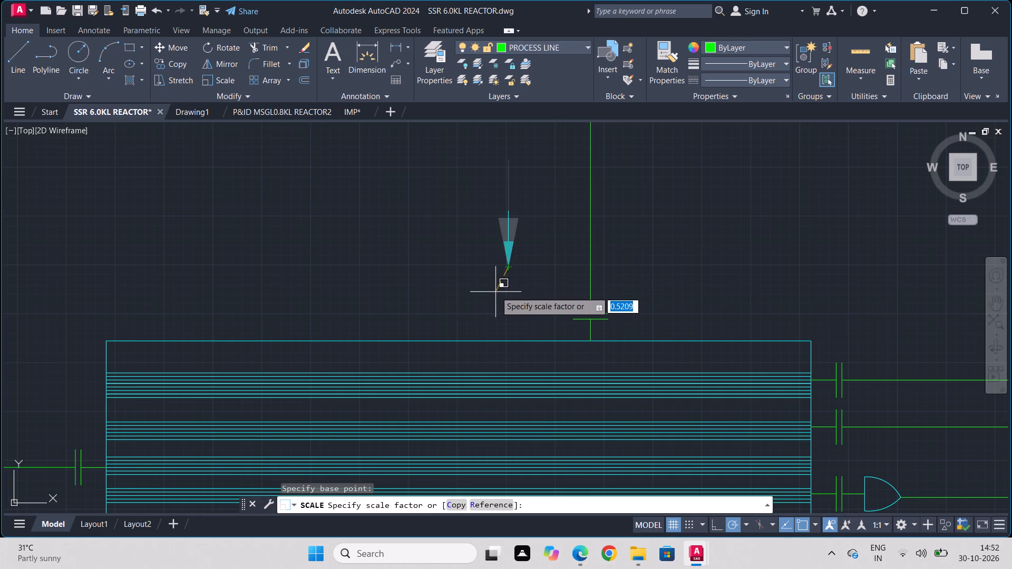
click(498, 286)
Copy the small downward arrow so its tip sits on the midpoint of the condenser top nozzle's upper flange line.
click(532, 213)
click(481, 275)
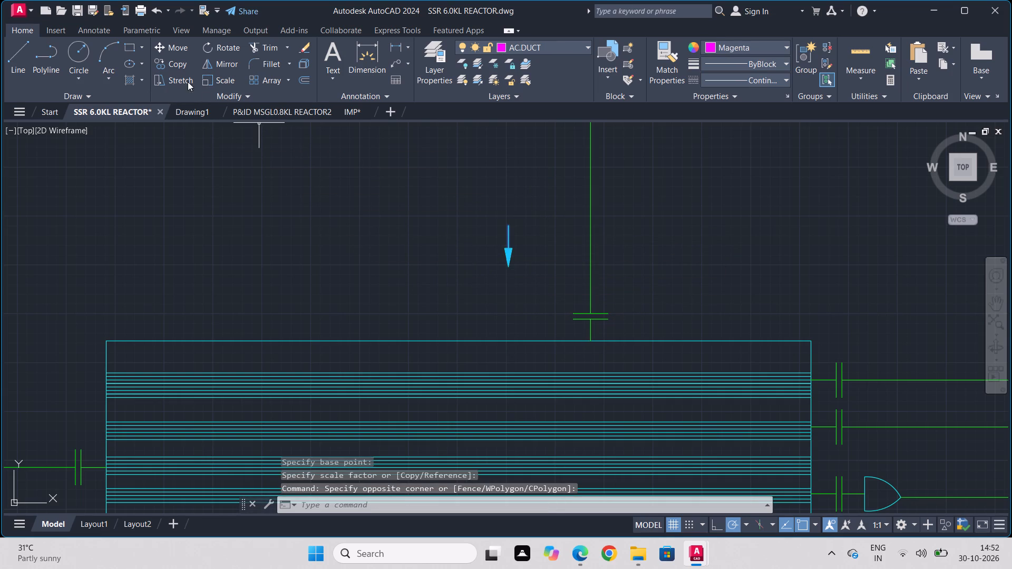
click(169, 63)
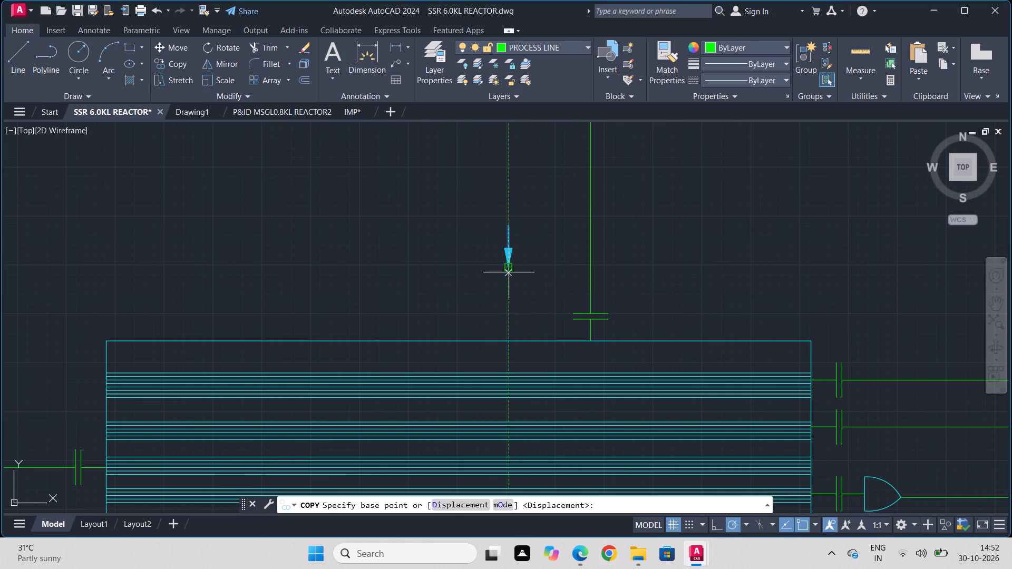
click(507, 268)
scroll(582, 327, up, 4)
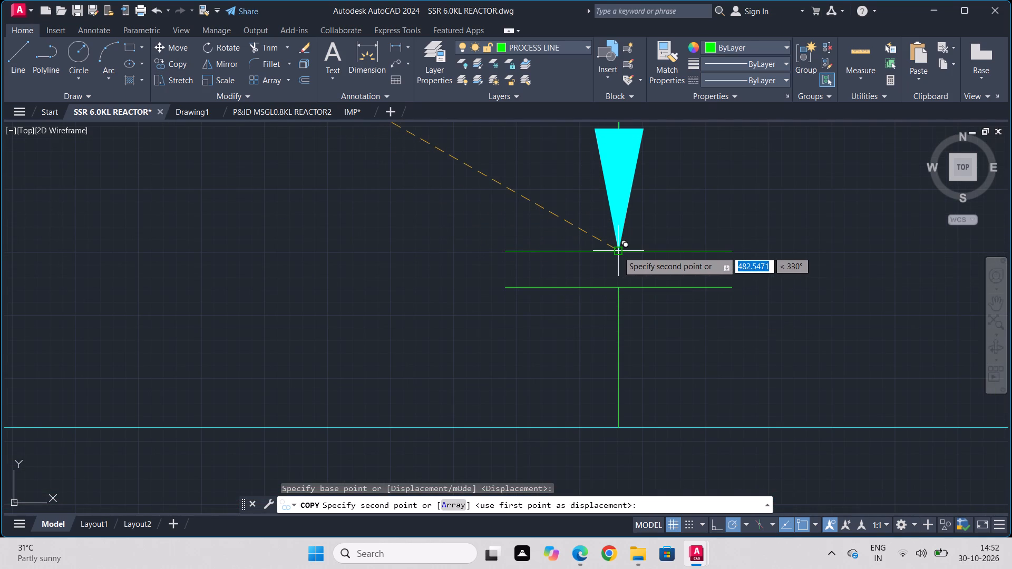
click(618, 251)
key(Escape)
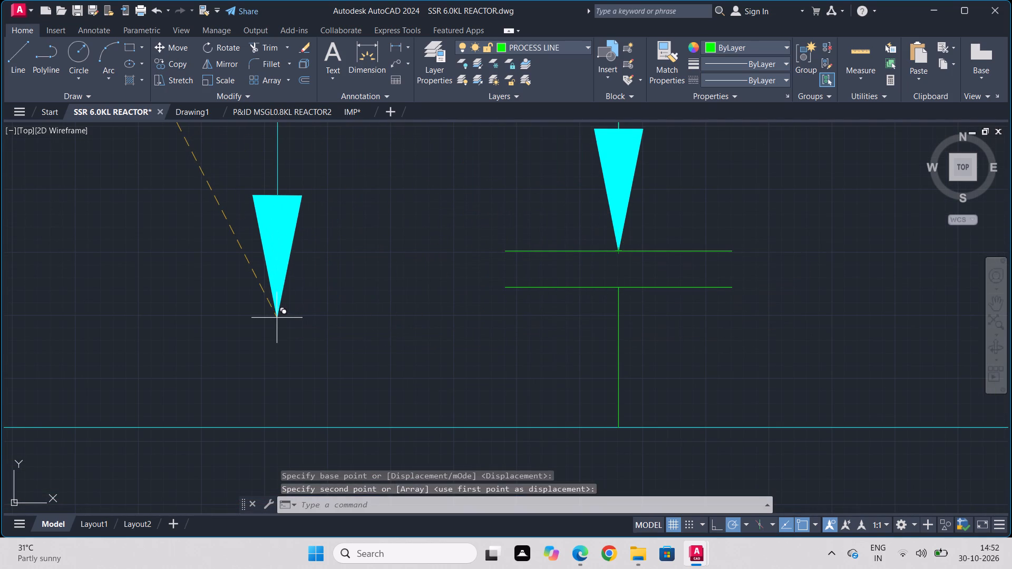
Stretch the lower end of the vertical line above the condenser's top nozzle up onto the flow arrow's shaft.
middle_drag(371, 251, 265, 451)
scroll(265, 451, down, 1)
scroll(397, 277, up, 1)
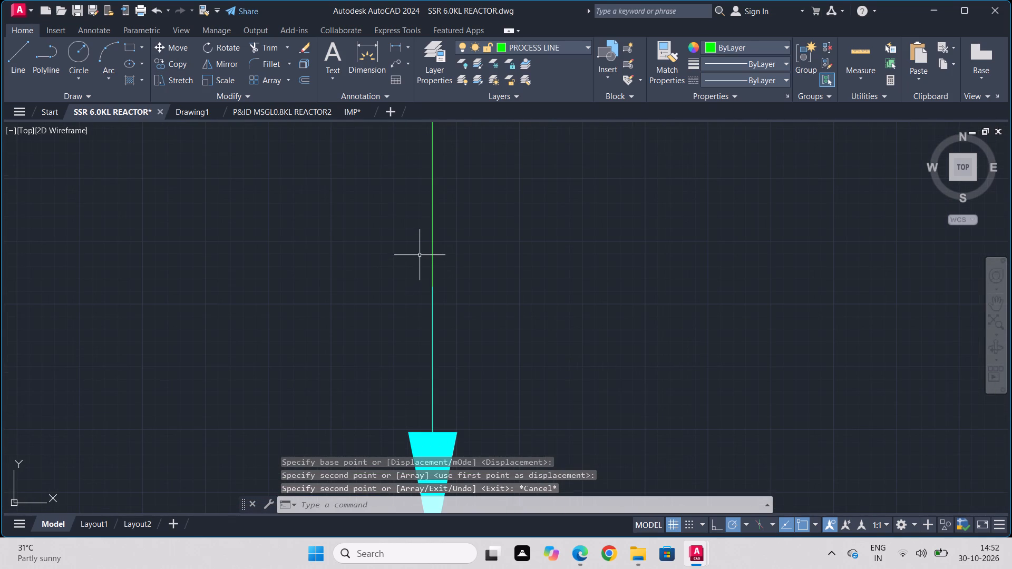
click(434, 247)
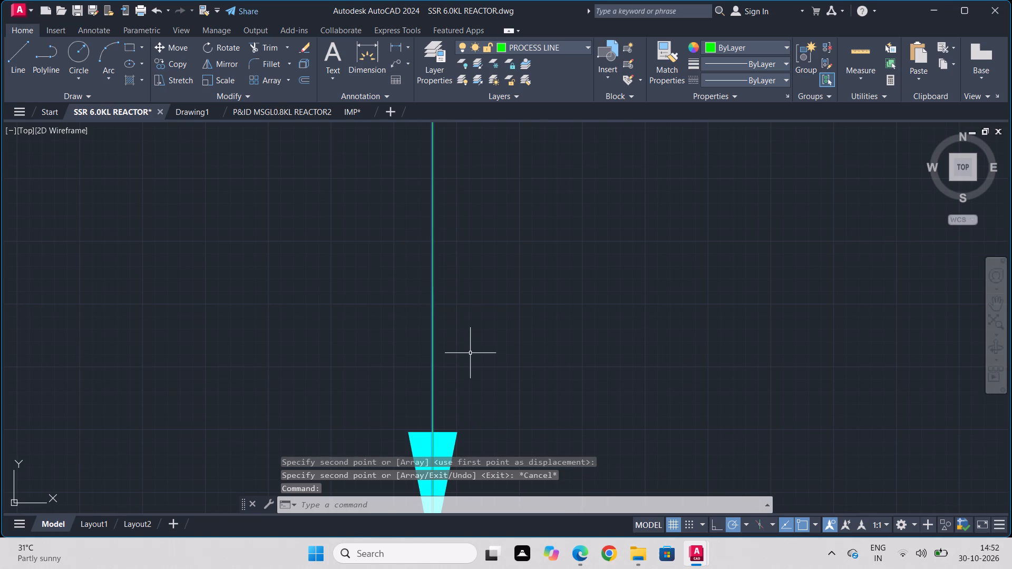
key(Escape)
click(434, 272)
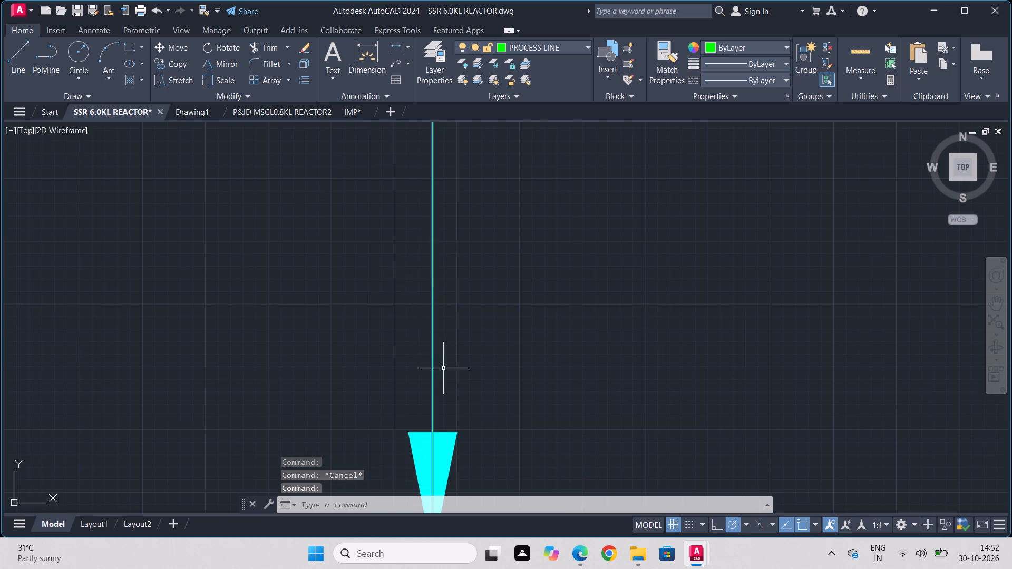
middle_drag(443, 368, 437, 215)
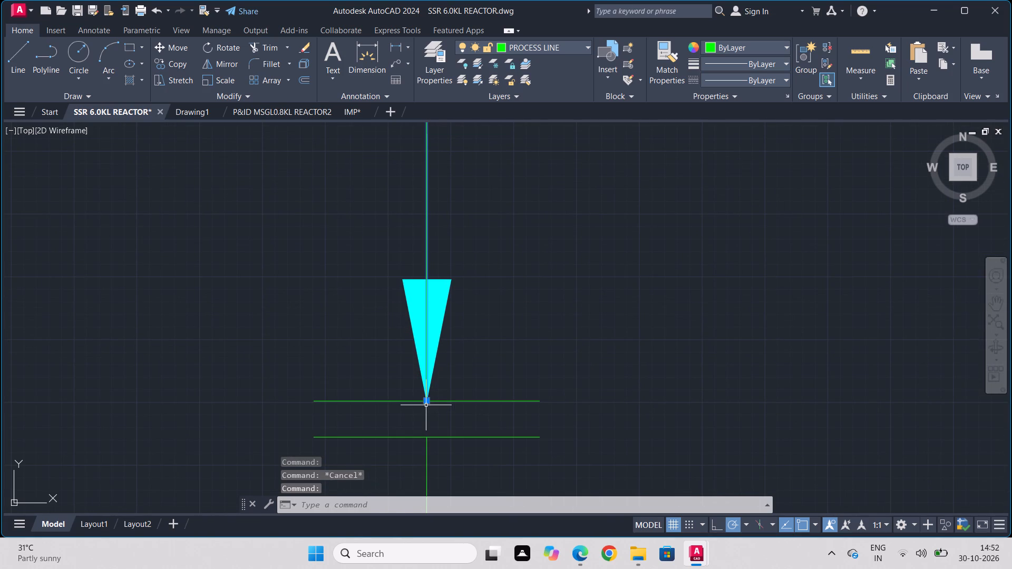
click(426, 403)
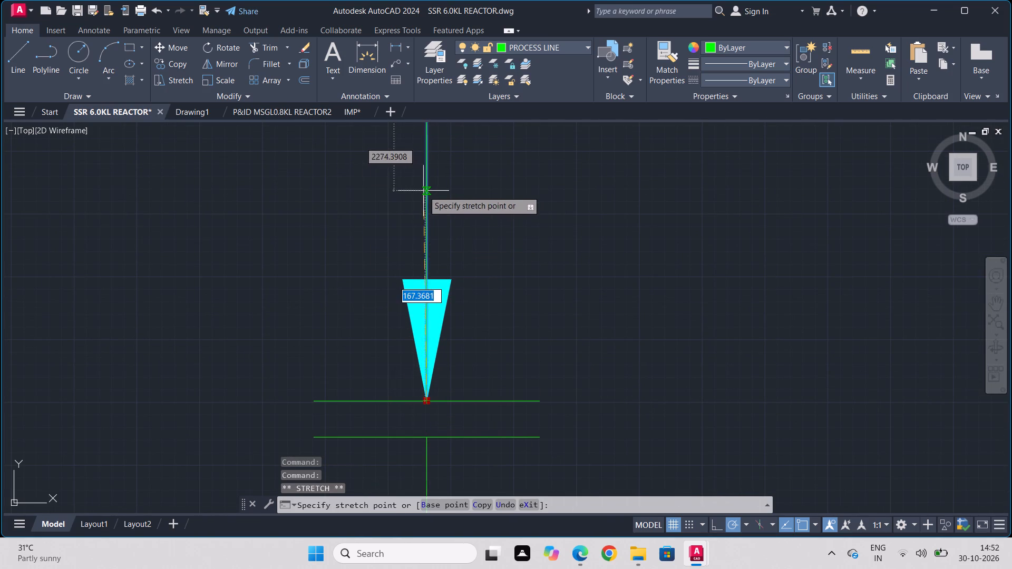
click(427, 208)
key(Escape)
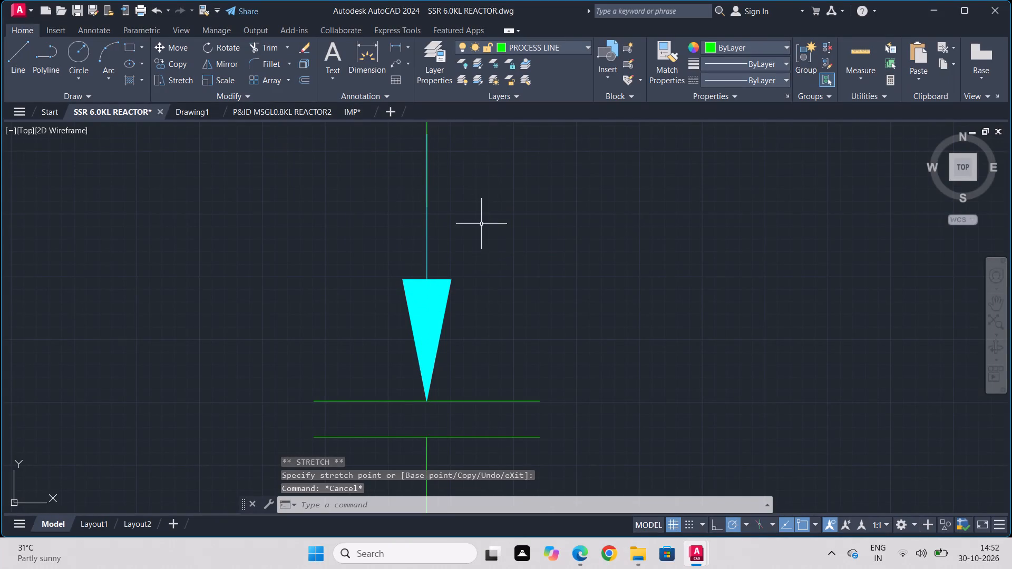
Copy the small wavy end symbol to two spots, one below the other, between the two horizontal process lines beside the condenser.
scroll(436, 274, down, 1)
key(Escape)
scroll(308, 322, down, 2)
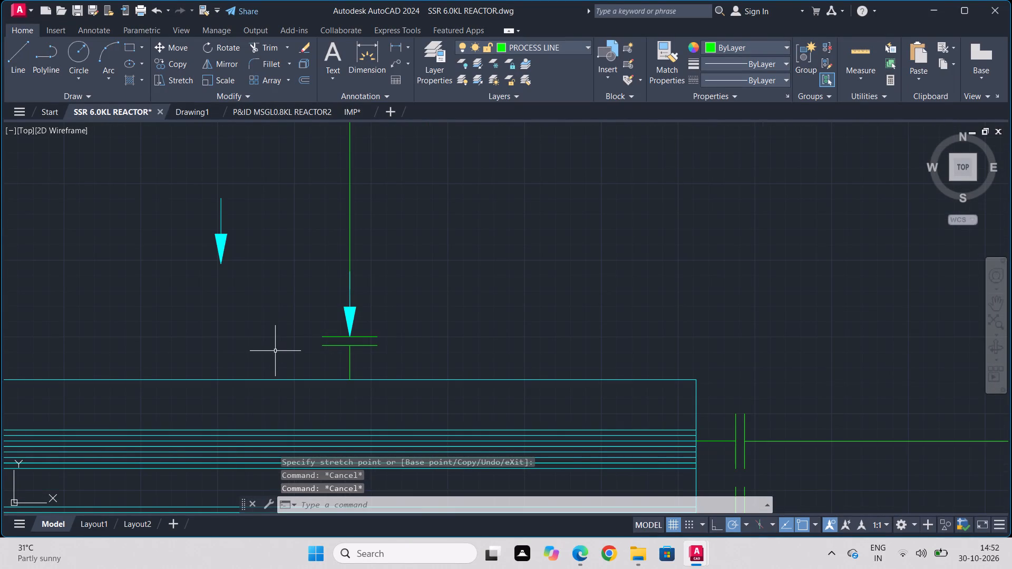
scroll(275, 351, down, 2)
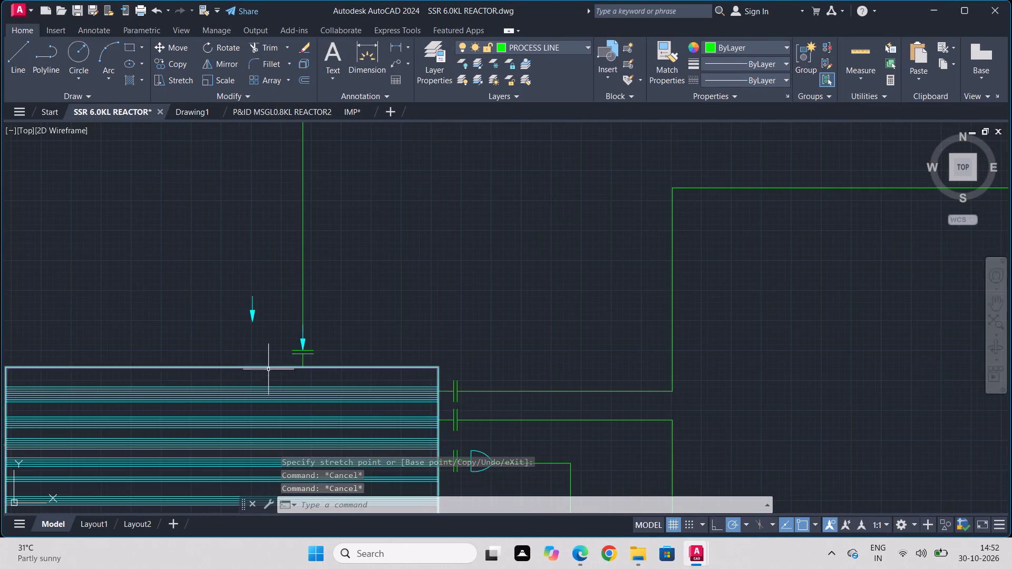
middle_drag(266, 374, 430, 243)
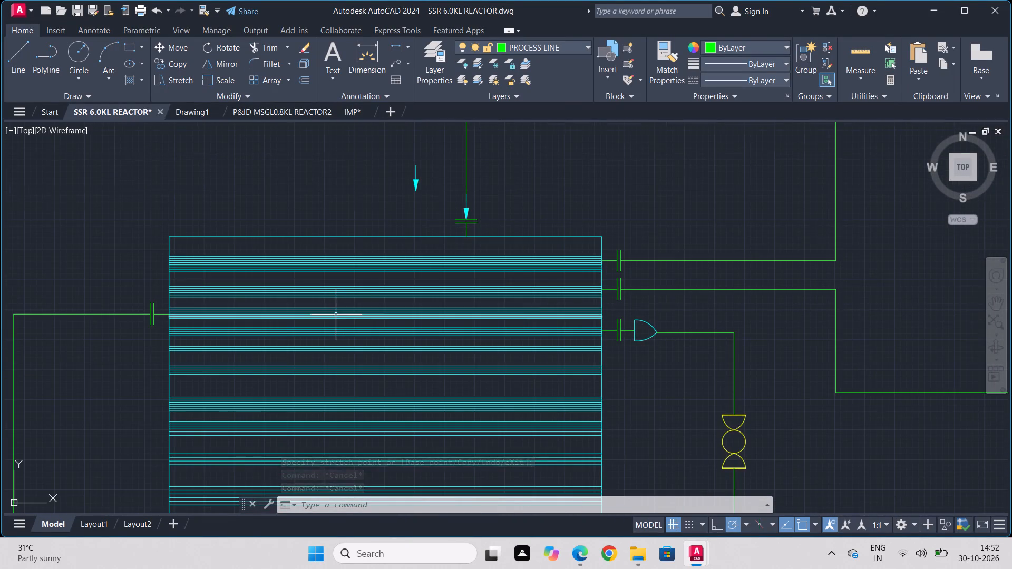
scroll(336, 315, down, 1)
middle_drag(336, 315, 376, 169)
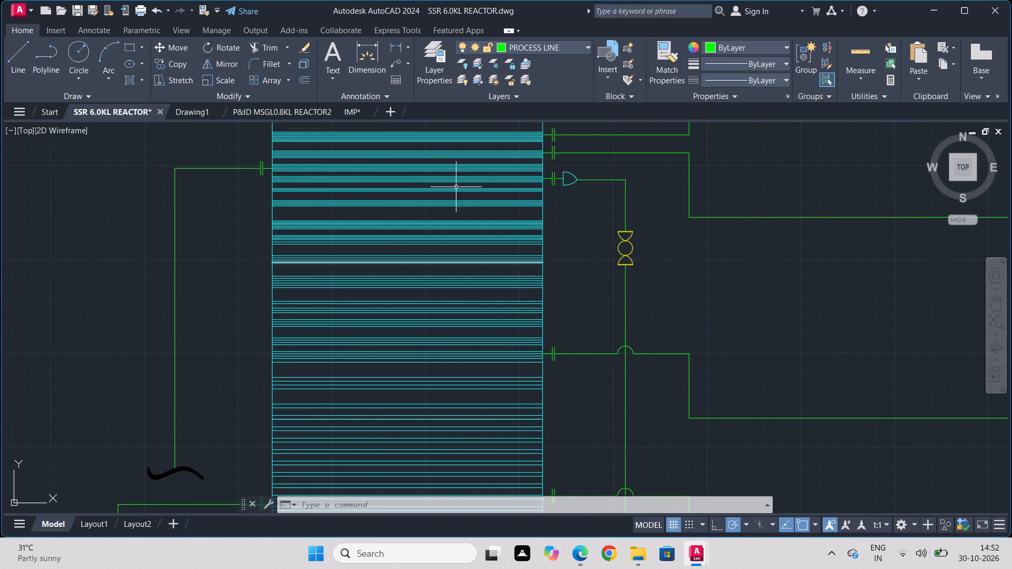
scroll(456, 187, down, 1)
middle_drag(511, 232, 411, 410)
scroll(692, 244, up, 1)
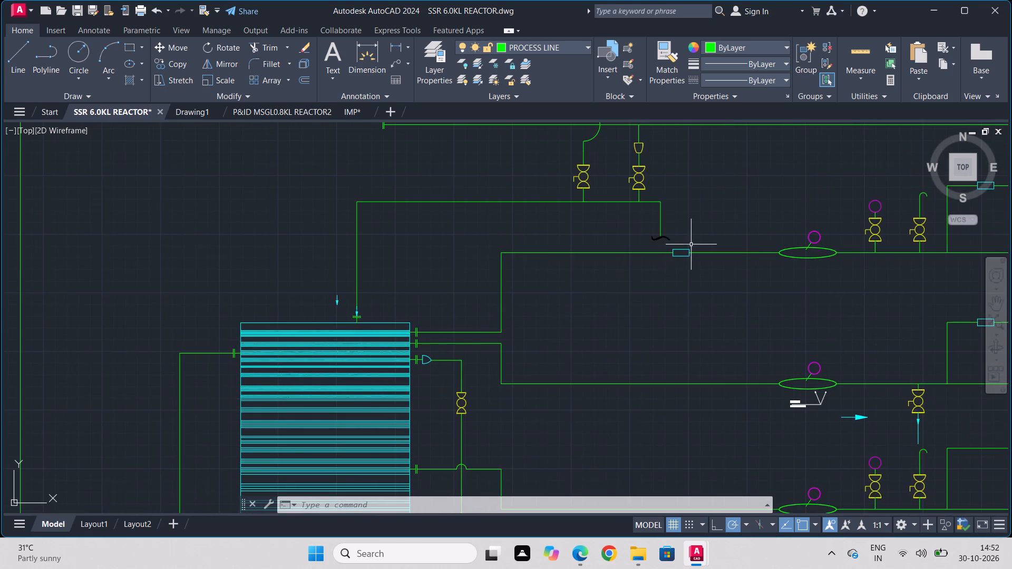
scroll(692, 244, up, 2)
click(611, 203)
click(591, 253)
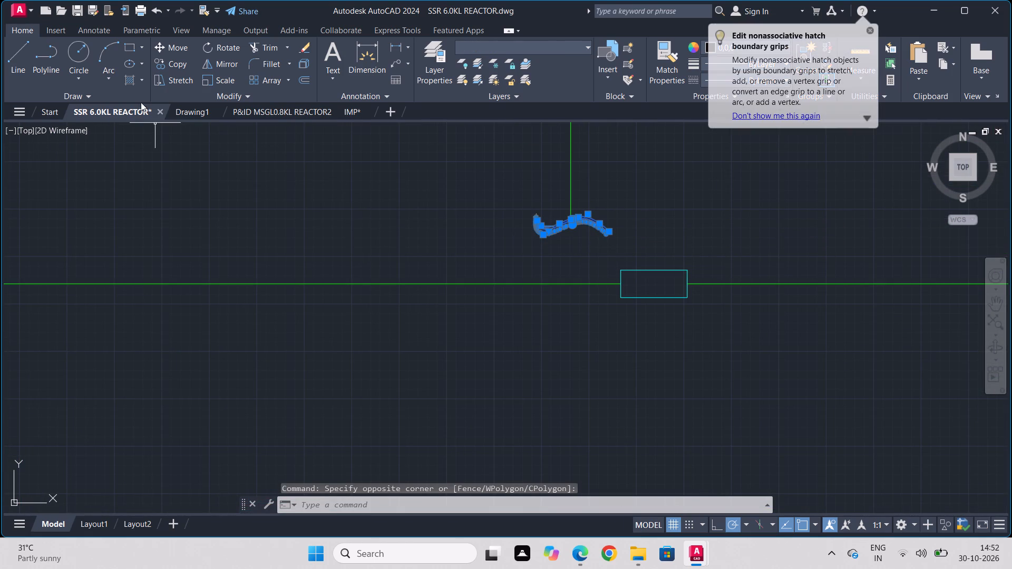
drag(170, 62, 174, 71)
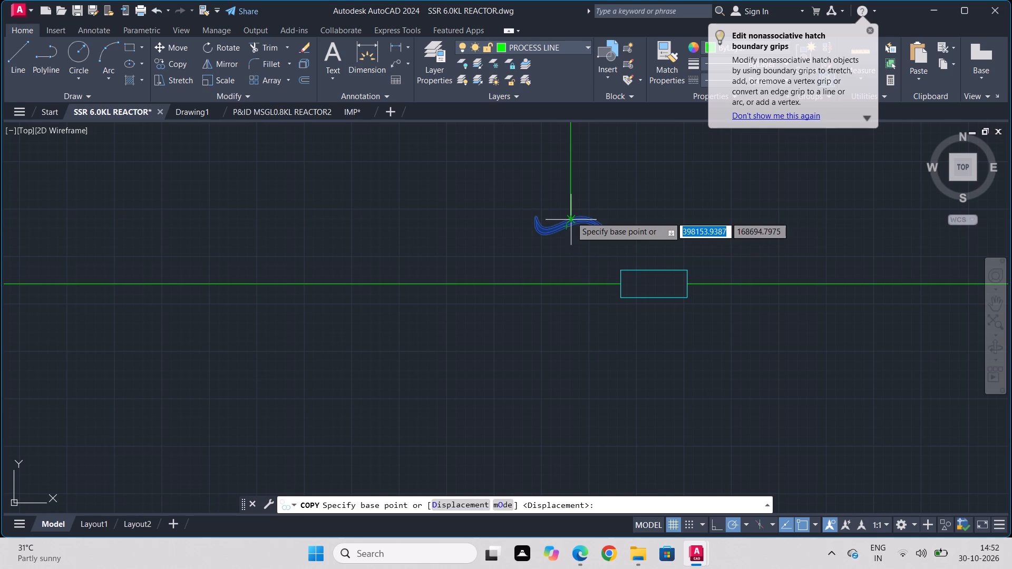
click(571, 216)
scroll(395, 380, down, 1)
middle_drag(395, 380, 445, 178)
scroll(446, 177, down, 2)
scroll(401, 319, up, 1)
click(407, 288)
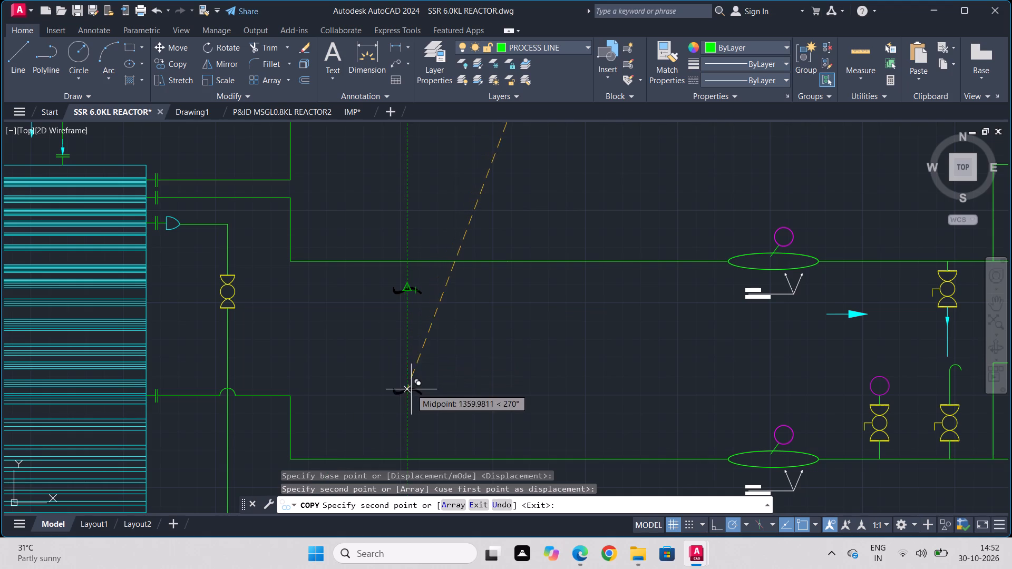
click(407, 410)
key(Escape)
Draw a line connecting the two small wavy end symbols between the horizontal process lines beside the condenser.
key(l)
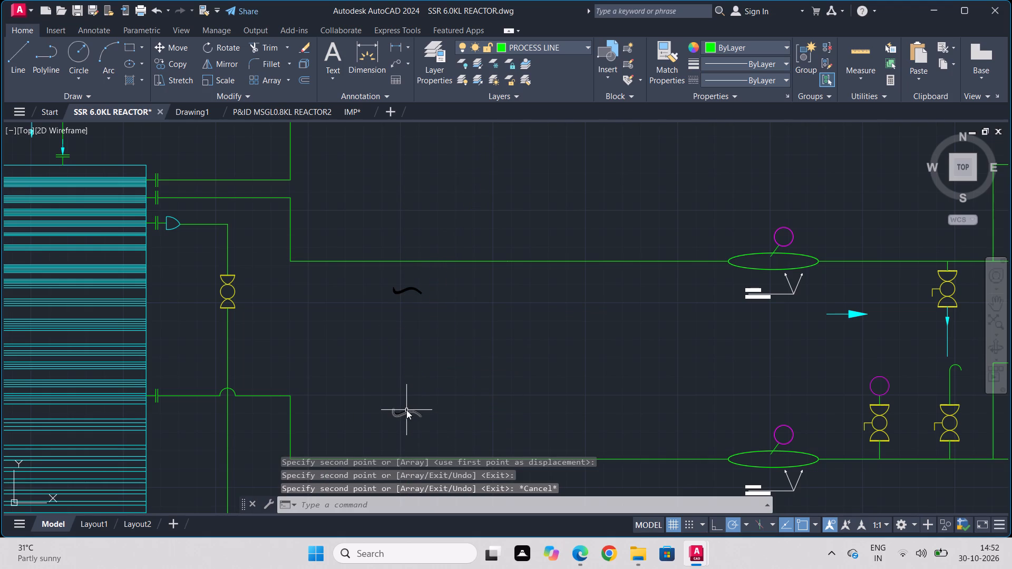
key(Return)
click(406, 410)
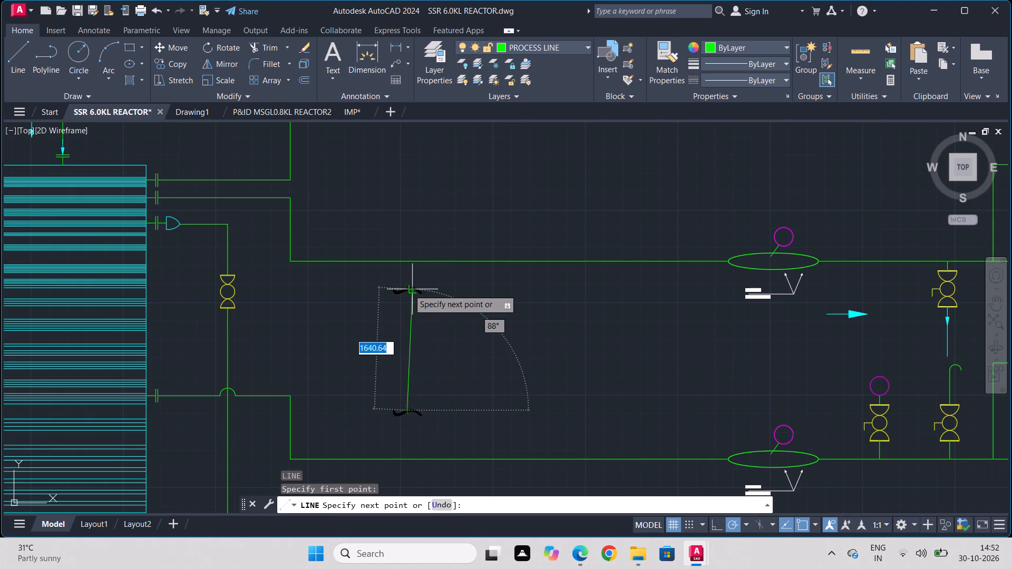
click(402, 291)
key(Escape)
Copy the bracketed zigzag symbol below the reactor's bottom valves to the open vertical line end between reactor and condenser piping, plus a spare beside it.
scroll(415, 362, down, 2)
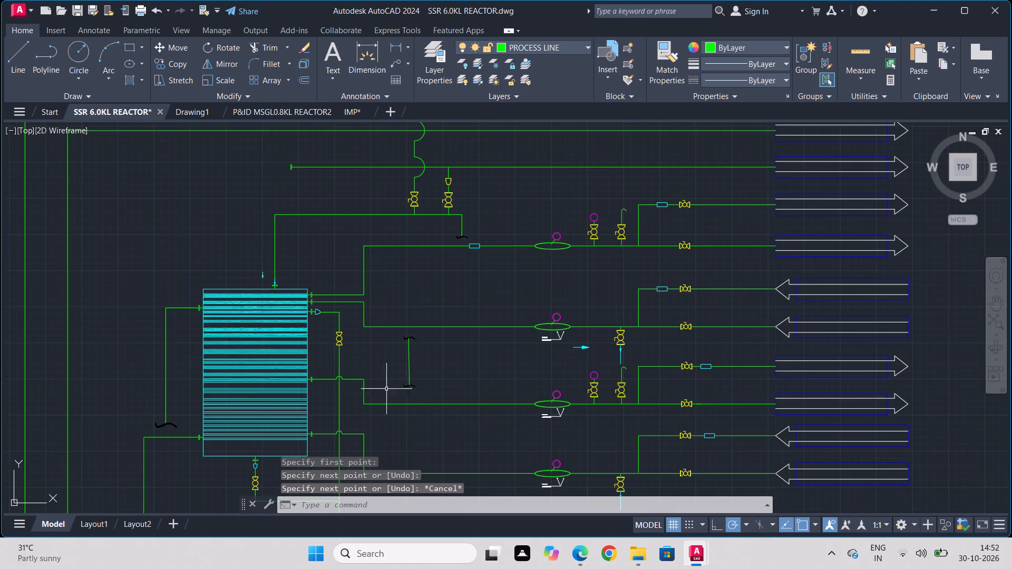
scroll(246, 422, down, 2)
middle_drag(237, 416, 572, 204)
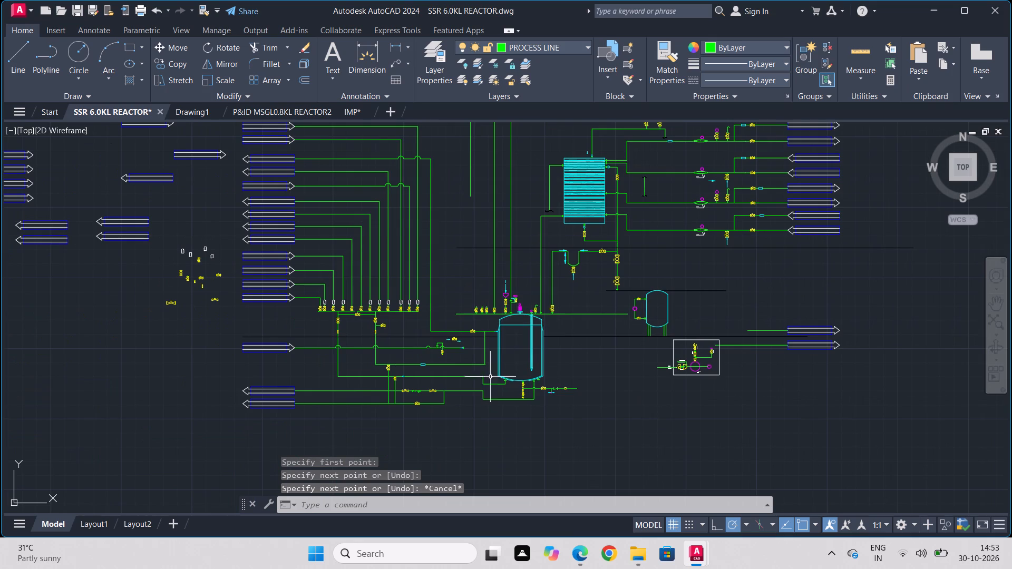
scroll(478, 407, up, 1)
scroll(789, 341, up, 2)
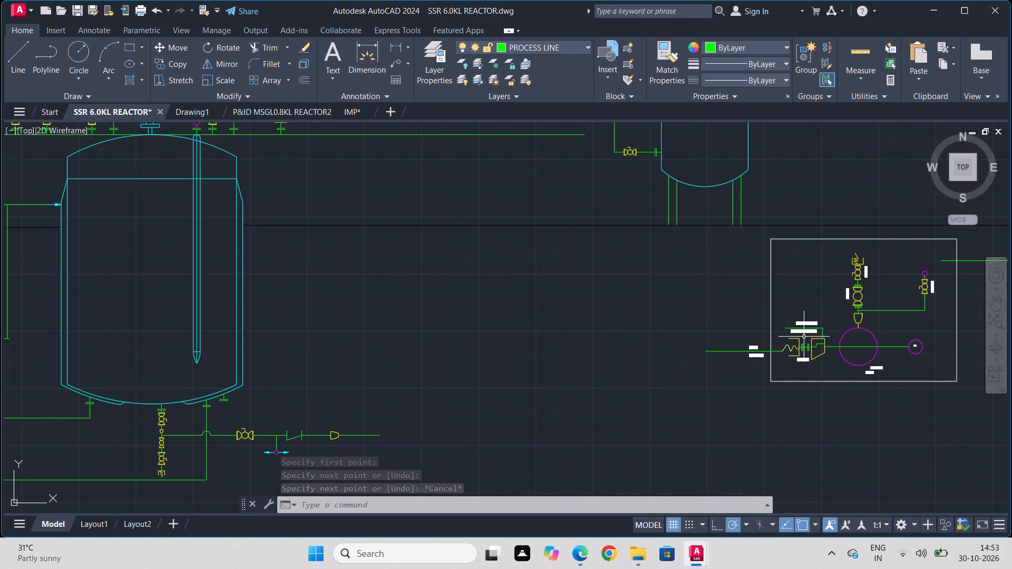
middle_drag(478, 390, 709, 231)
scroll(372, 322, up, 3)
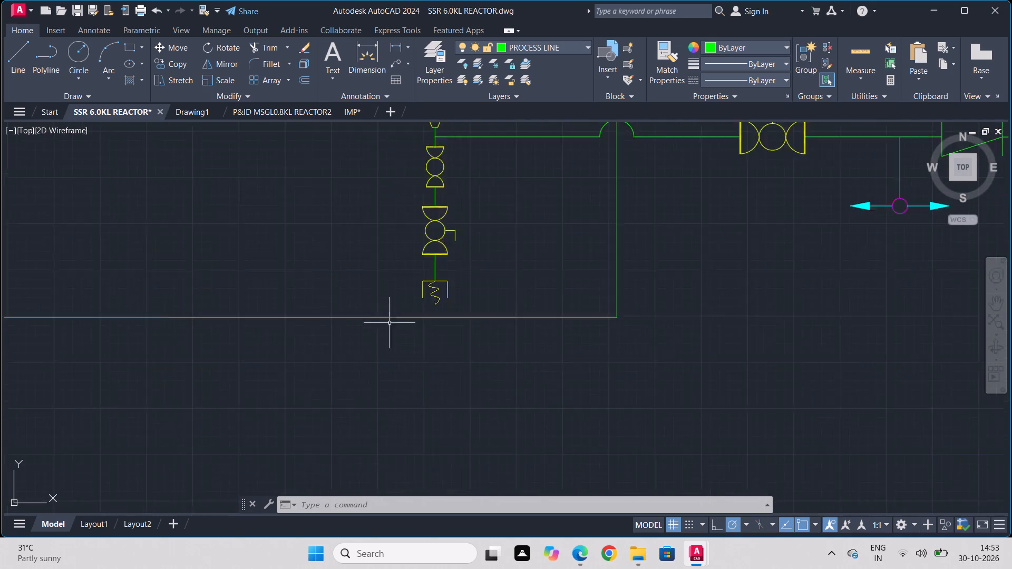
scroll(391, 322, up, 1)
scroll(471, 245, up, 2)
drag(480, 260, 480, 271)
click(446, 352)
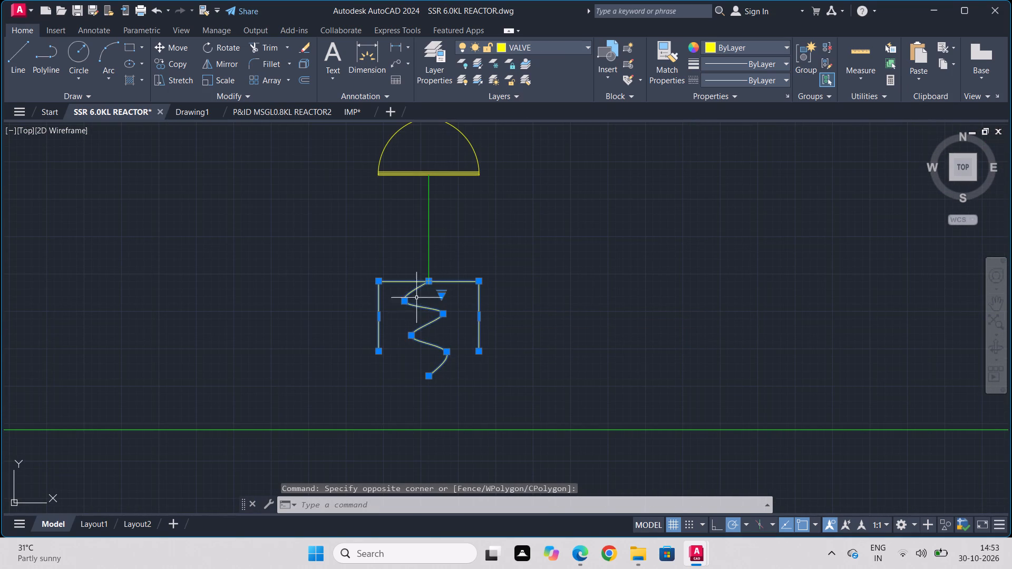
click(165, 60)
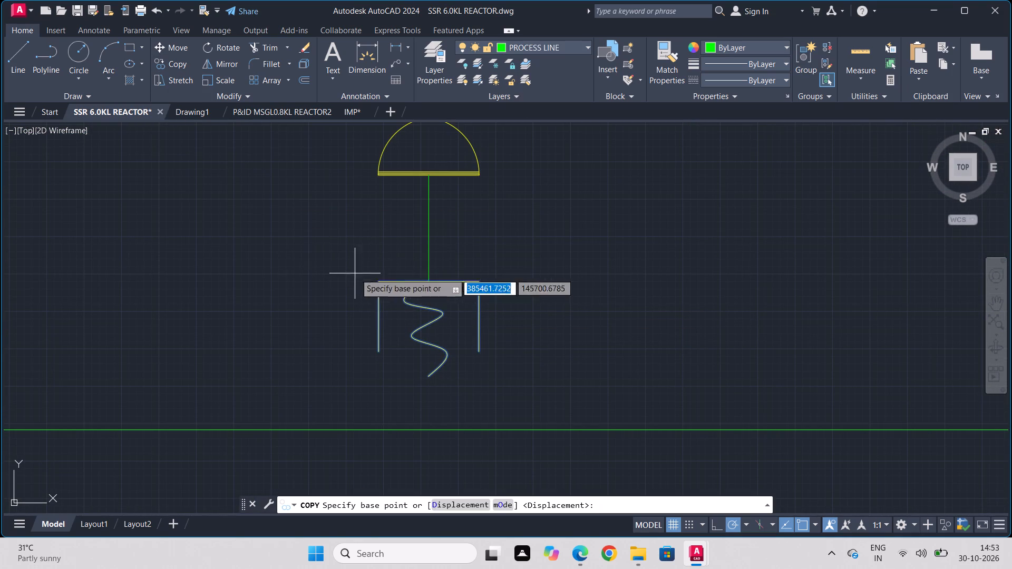
drag(430, 282, 414, 286)
scroll(196, 254, down, 2)
scroll(191, 254, up, 1)
middle_click(122, 241)
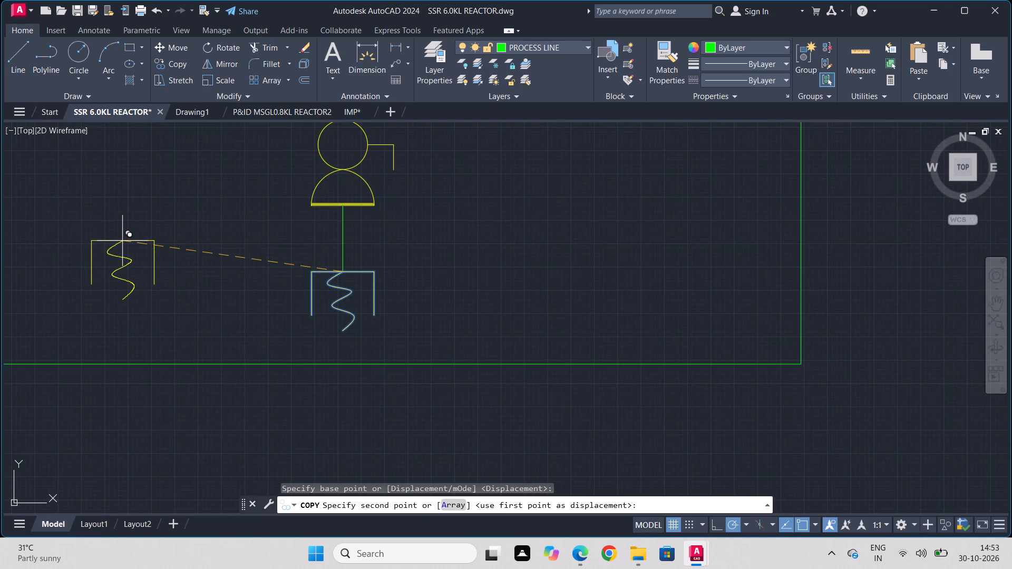
middle_drag(122, 241, 628, 410)
scroll(626, 409, down, 3)
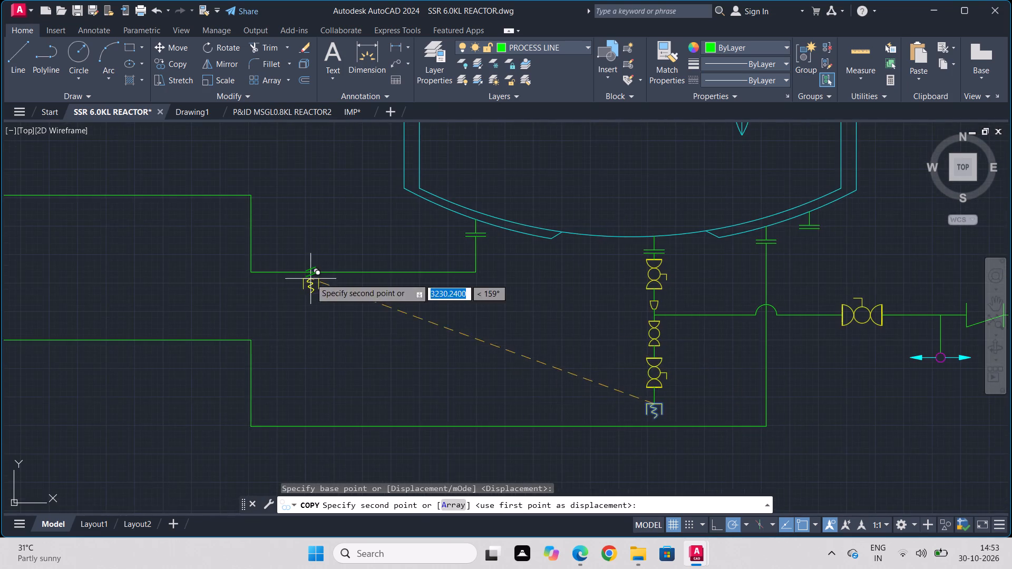
middle_drag(310, 278, 588, 480)
scroll(588, 480, down, 1)
scroll(588, 480, up, 1)
scroll(588, 480, down, 2)
middle_drag(400, 197, 635, 562)
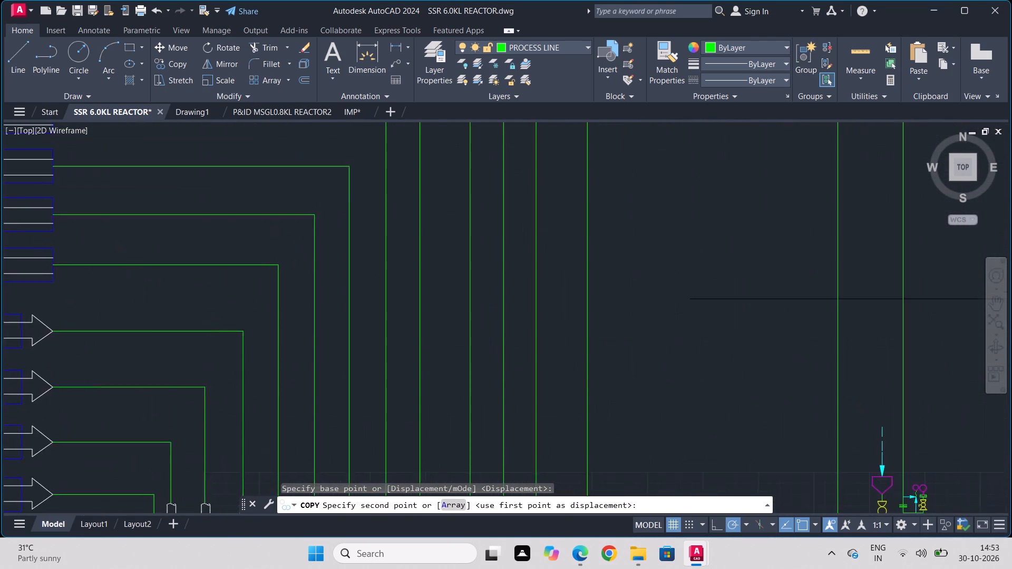
middle_drag(635, 562, 612, 387)
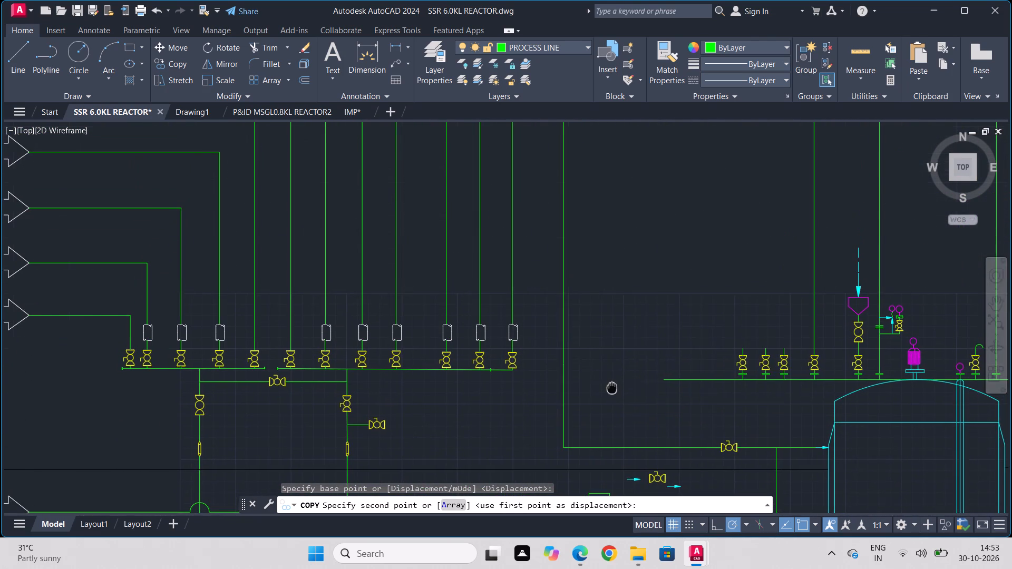
scroll(572, 193, down, 1)
middle_drag(572, 193, 572, 469)
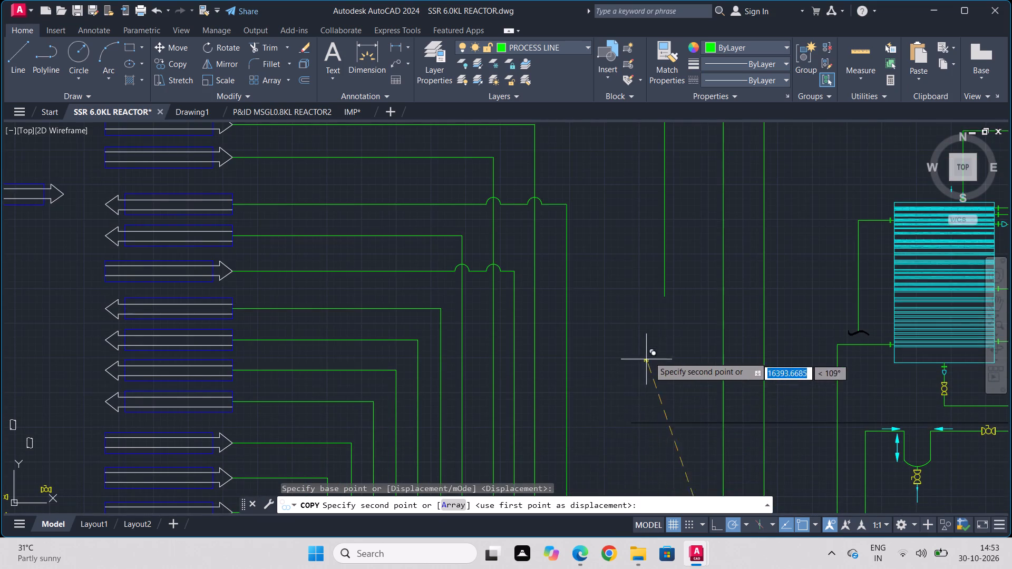
scroll(653, 349, up, 2)
click(675, 217)
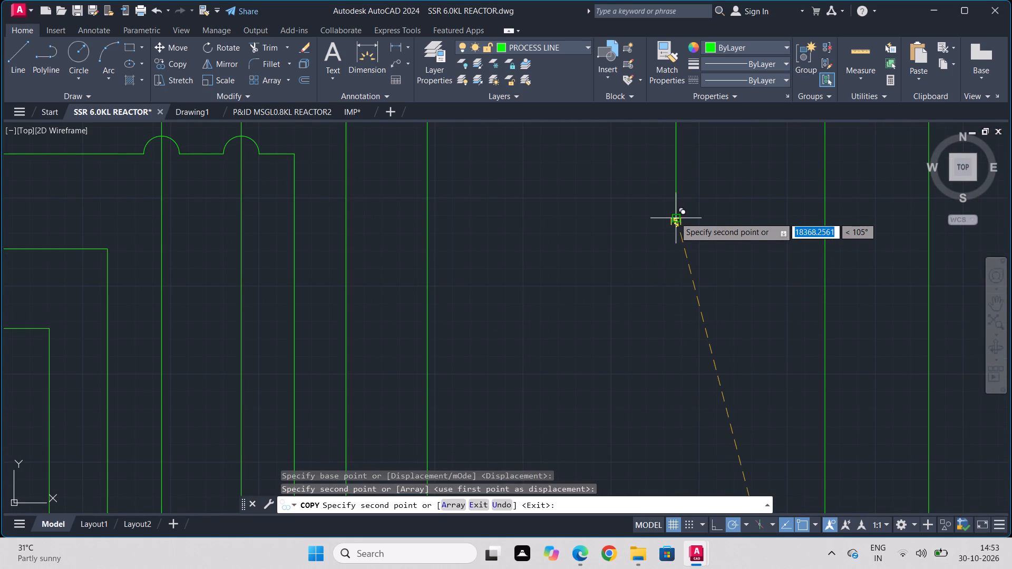
click(547, 236)
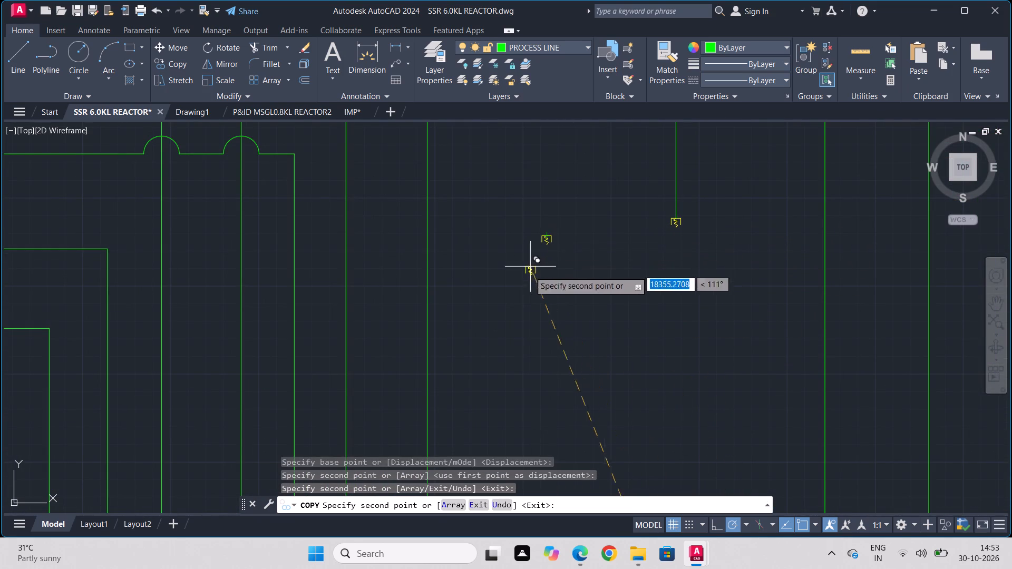
key(Escape)
Rotate the spare bracketed zigzag symbol a quarter turn counterclockwise about the zigzag's free end so the bracket opens to the right.
drag(576, 220, 567, 226)
drag(504, 296, 503, 300)
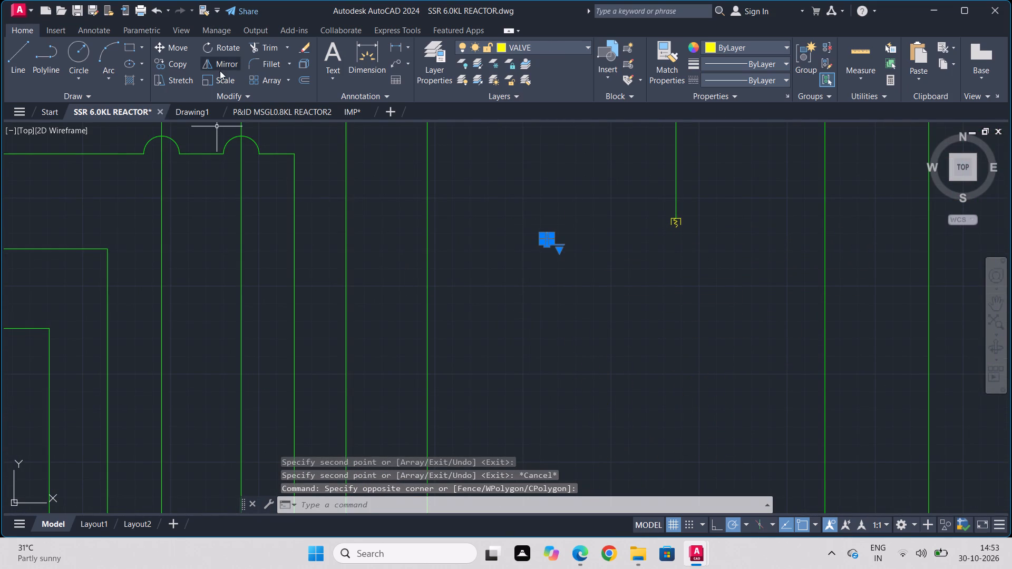
click(221, 52)
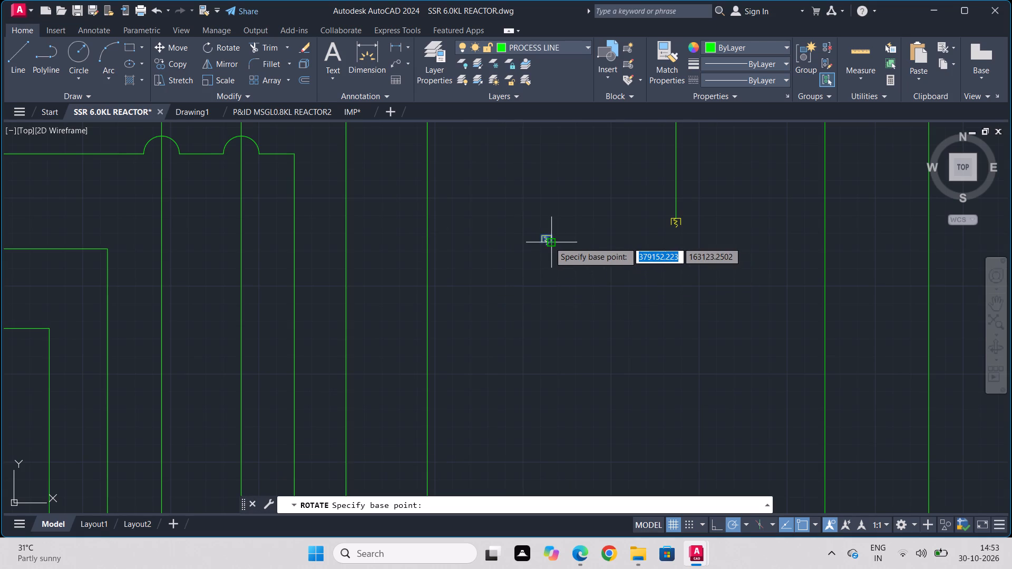
scroll(549, 242, up, 5)
click(491, 273)
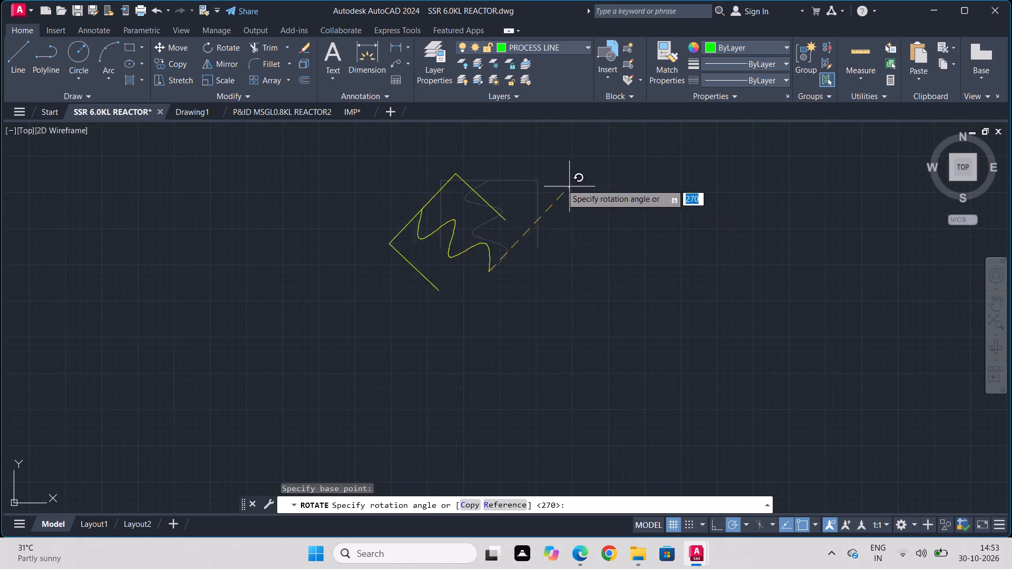
click(483, 187)
Scale the bracketed zigzag symbol at the vertical line's lower end to about 2.3 times its size about its top midpoint.
scroll(816, 302, down, 3)
middle_drag(821, 308, 313, 351)
scroll(198, 387, down, 1)
scroll(398, 344, up, 3)
drag(543, 228, 537, 231)
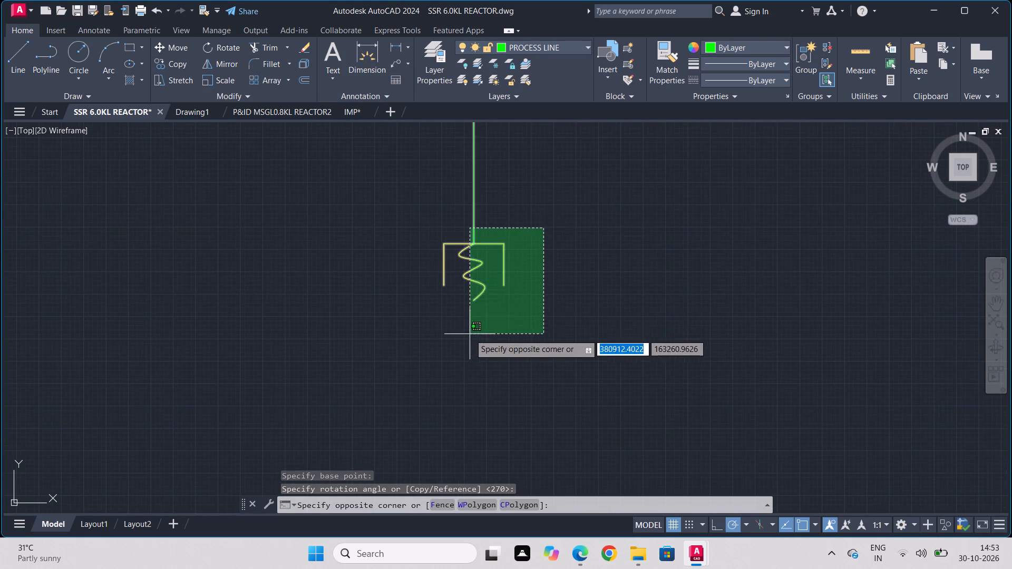
click(493, 317)
drag(481, 245, 478, 251)
click(456, 293)
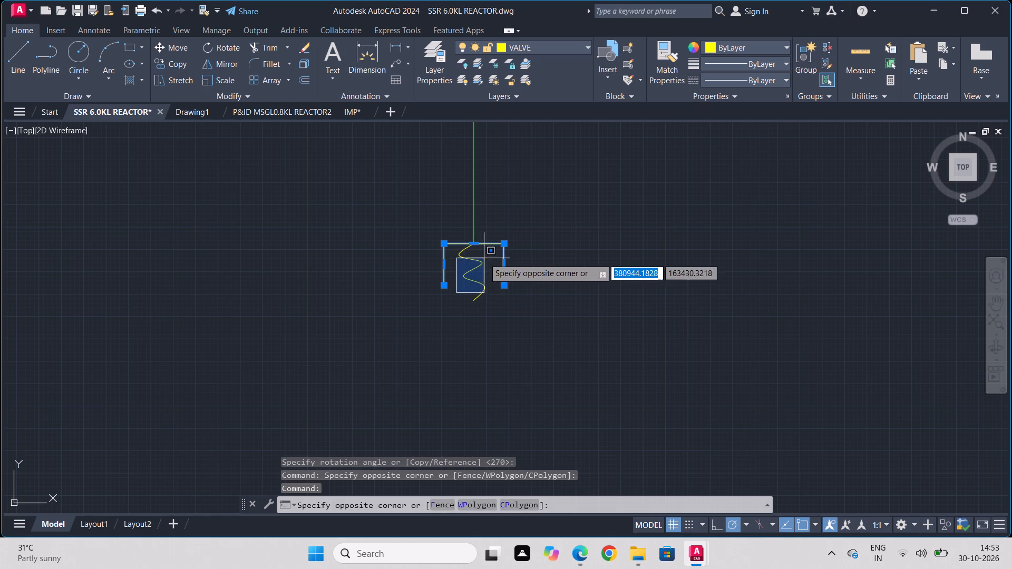
click(488, 248)
click(488, 262)
click(443, 311)
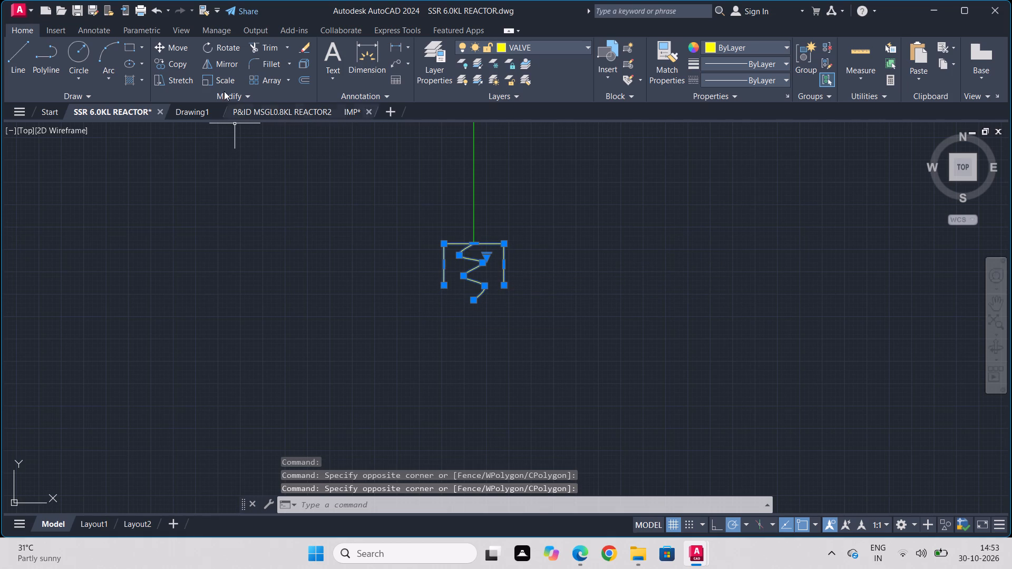
click(223, 83)
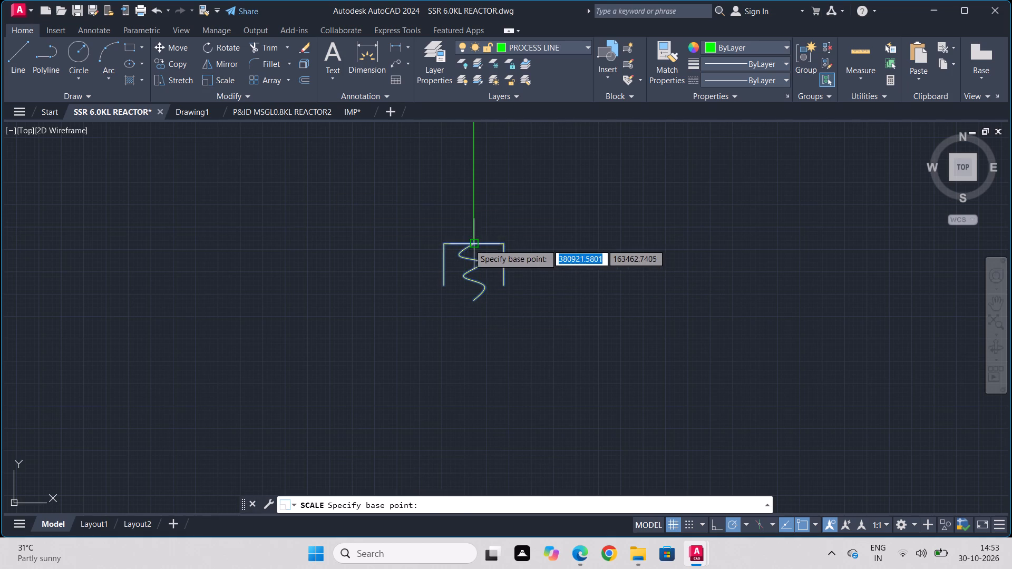
drag(469, 242, 469, 231)
click(513, 187)
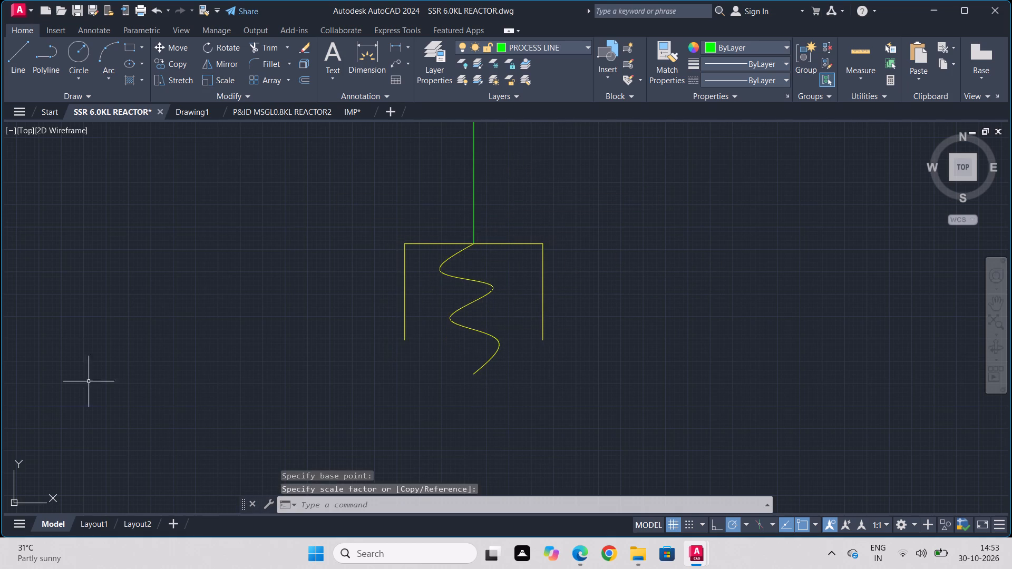
Copy the rotated bracketed zigzag symbol by its bracket midpoint onto the open ends of three horizontal process lines, one above another.
scroll(78, 396, down, 2)
middle_drag(78, 396, 478, 280)
scroll(478, 280, down, 1)
double_click(441, 238)
click(230, 332)
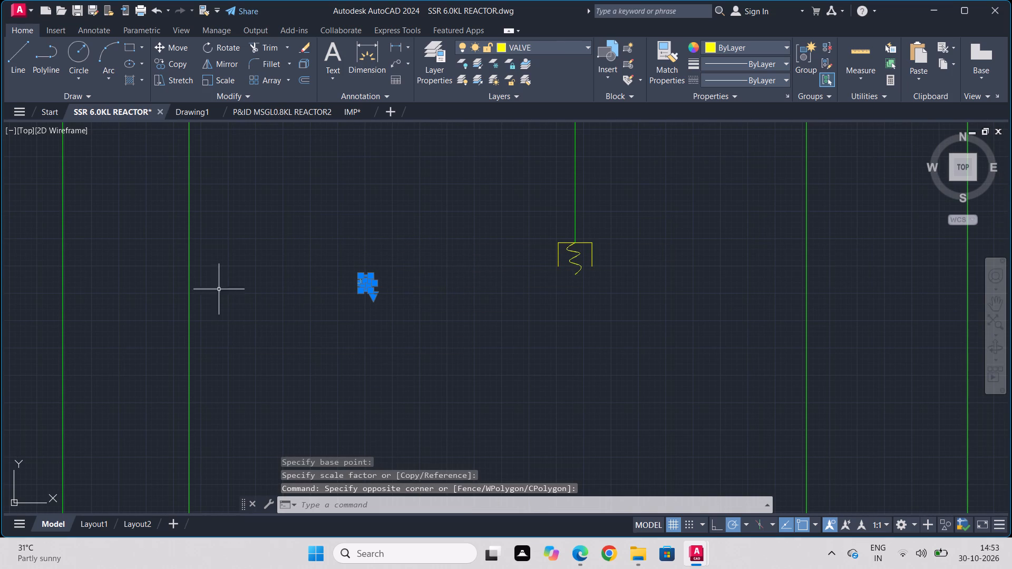
click(176, 64)
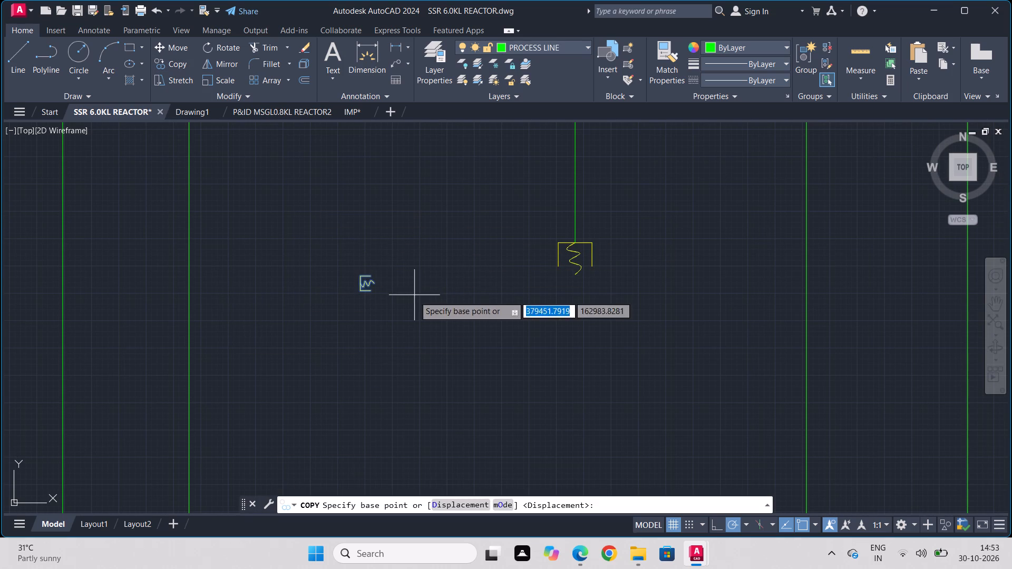
scroll(383, 307, up, 3)
scroll(328, 246, up, 2)
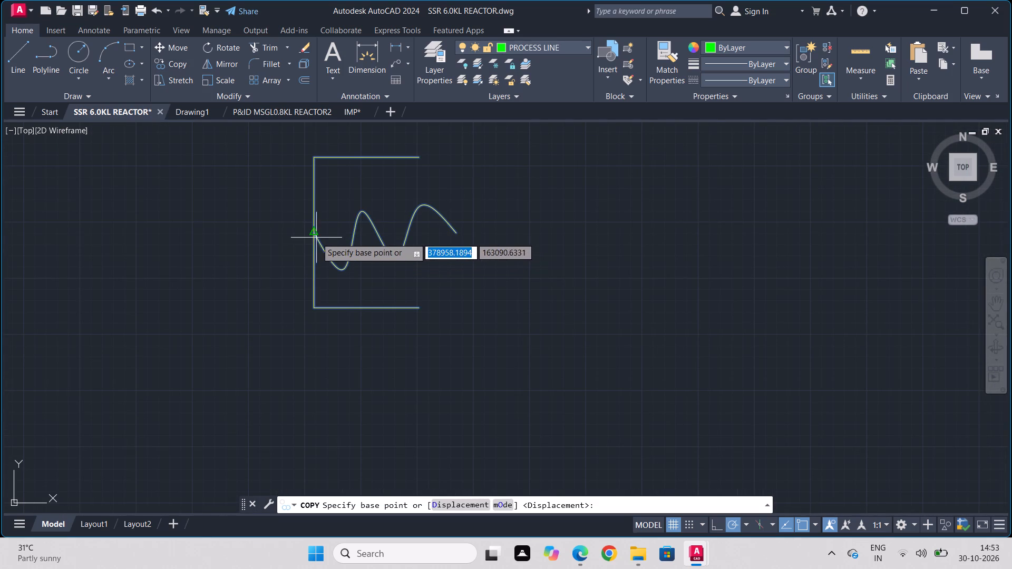
click(315, 233)
scroll(209, 242, down, 2)
middle_drag(139, 216, 148, 225)
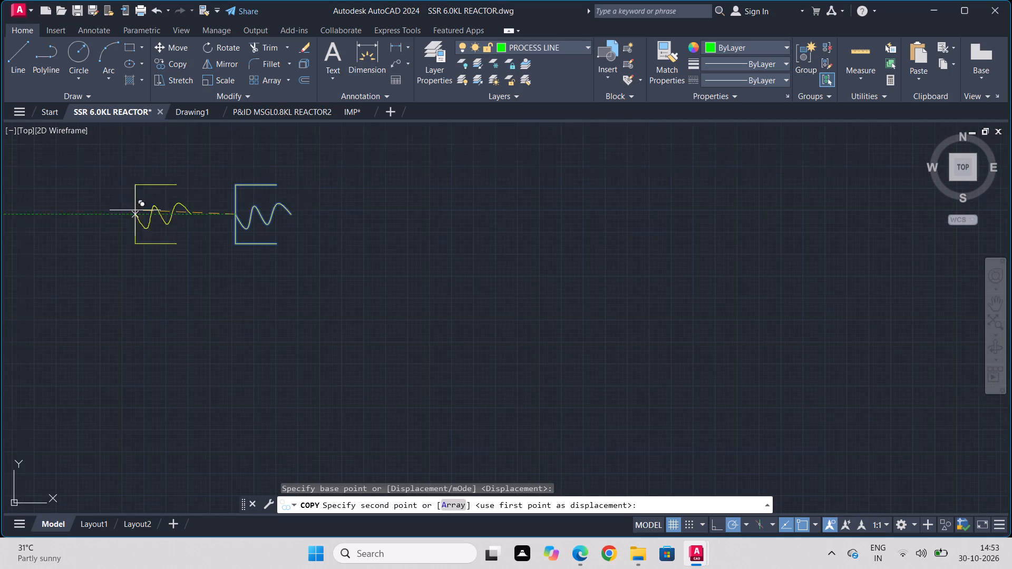
middle_drag(148, 225, 359, 444)
scroll(359, 444, down, 3)
scroll(280, 195, down, 1)
middle_drag(280, 176, 581, 514)
scroll(581, 509, down, 1)
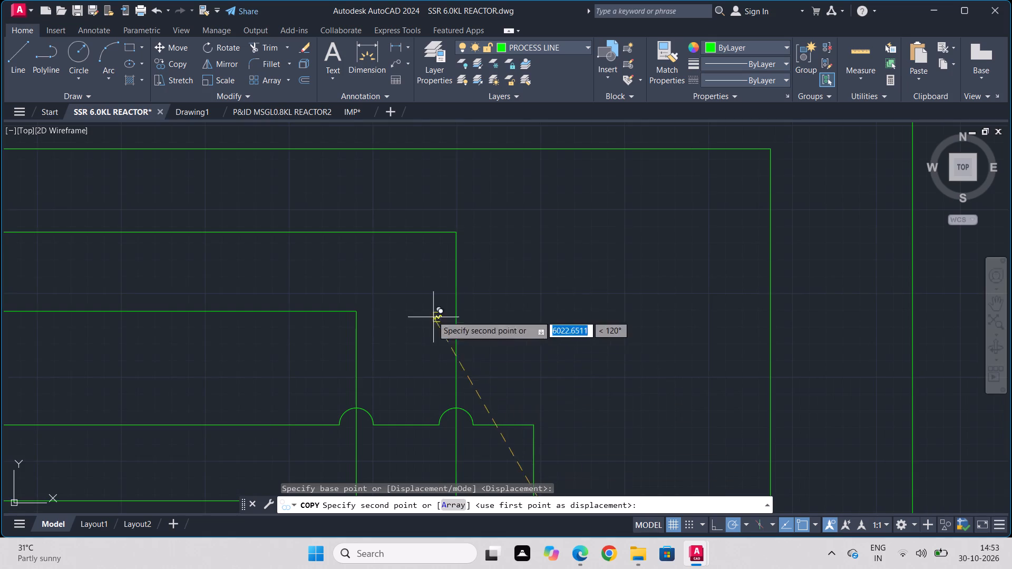
middle_drag(292, 208, 689, 437)
scroll(530, 325, up, 2)
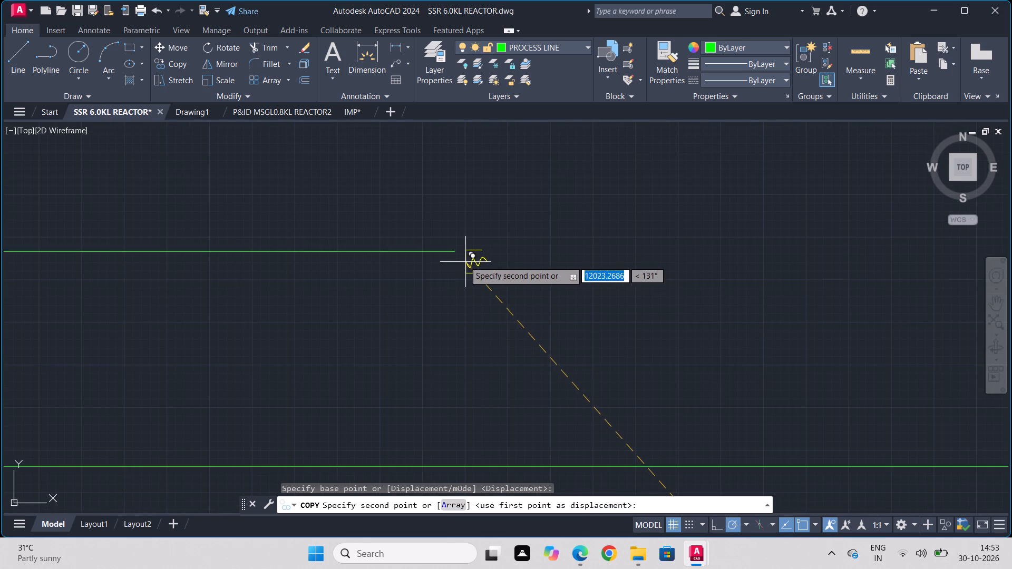
click(453, 250)
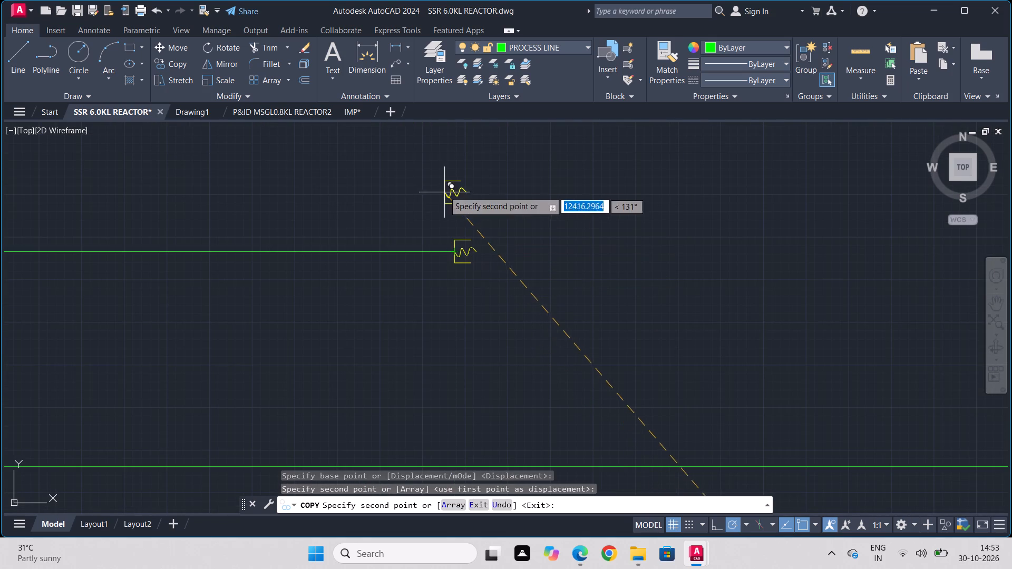
middle_drag(443, 185, 445, 400)
click(455, 257)
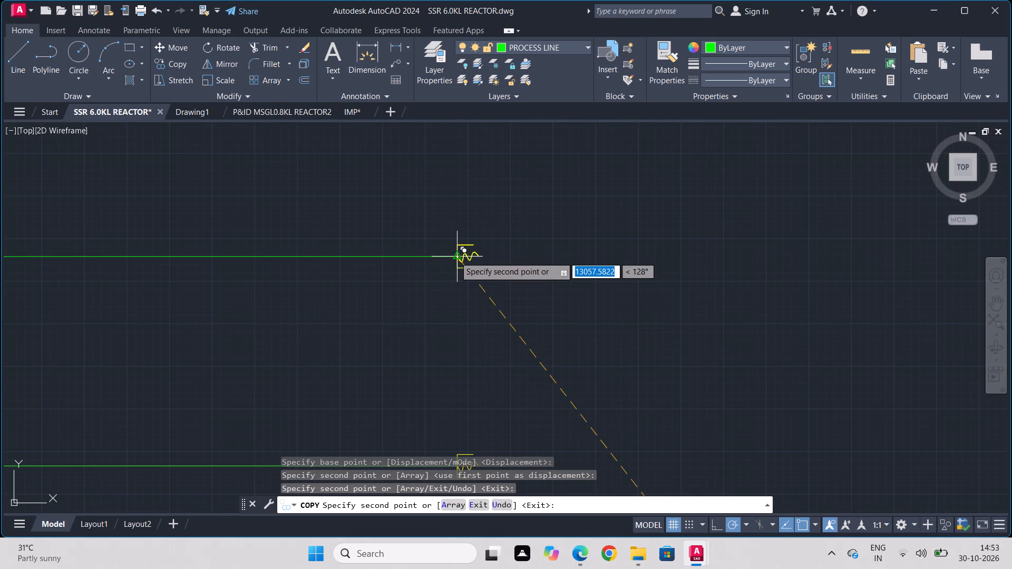
middle_drag(458, 164, 466, 434)
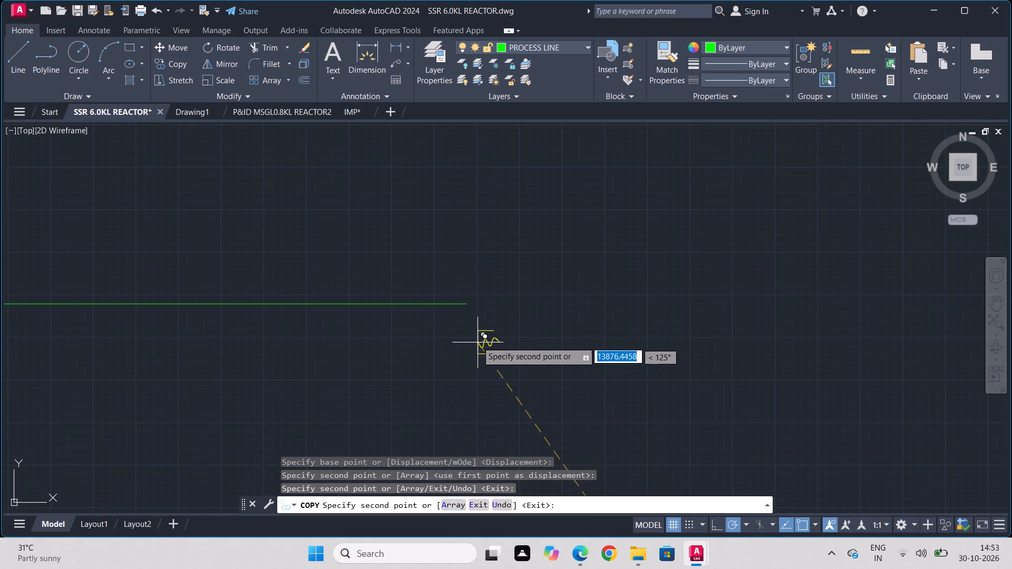
click(469, 301)
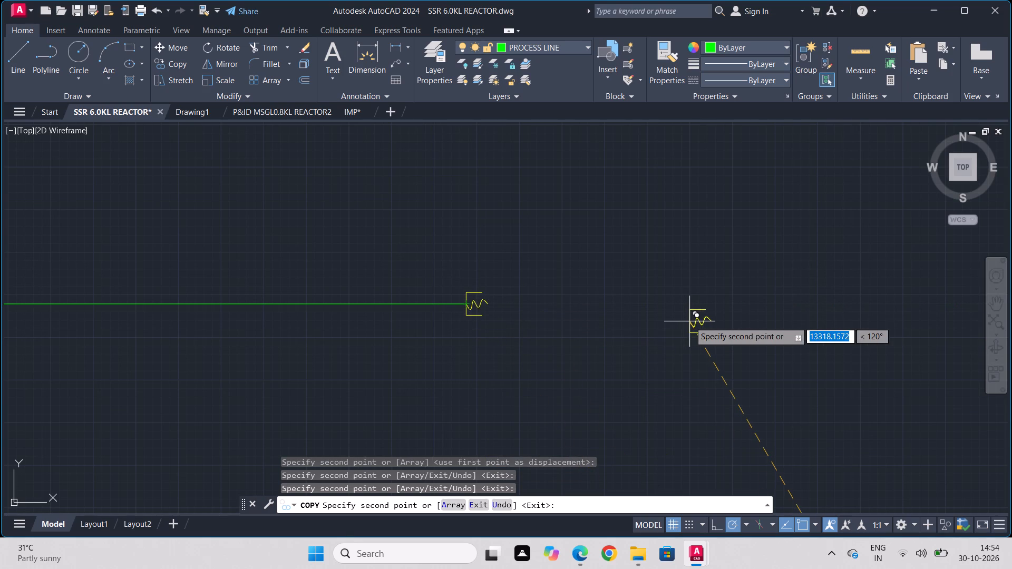
key(Escape)
Scale the three bracketed zigzag symbols together to about 1.6 times about the lowest symbol's bracket midpoint.
scroll(502, 331, up, 3)
click(411, 164)
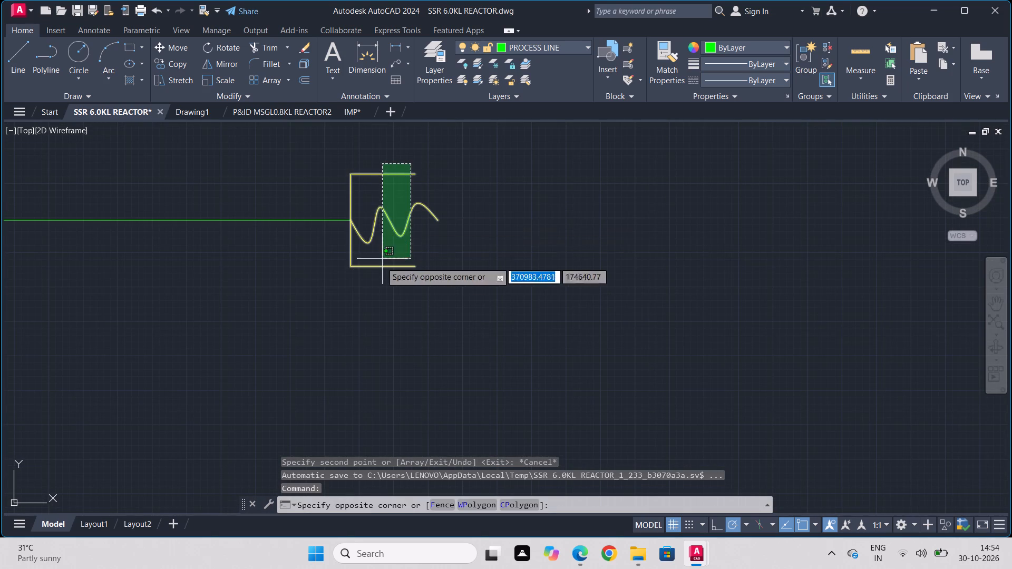
click(370, 307)
scroll(461, 371, down, 2)
middle_drag(466, 395, 534, 132)
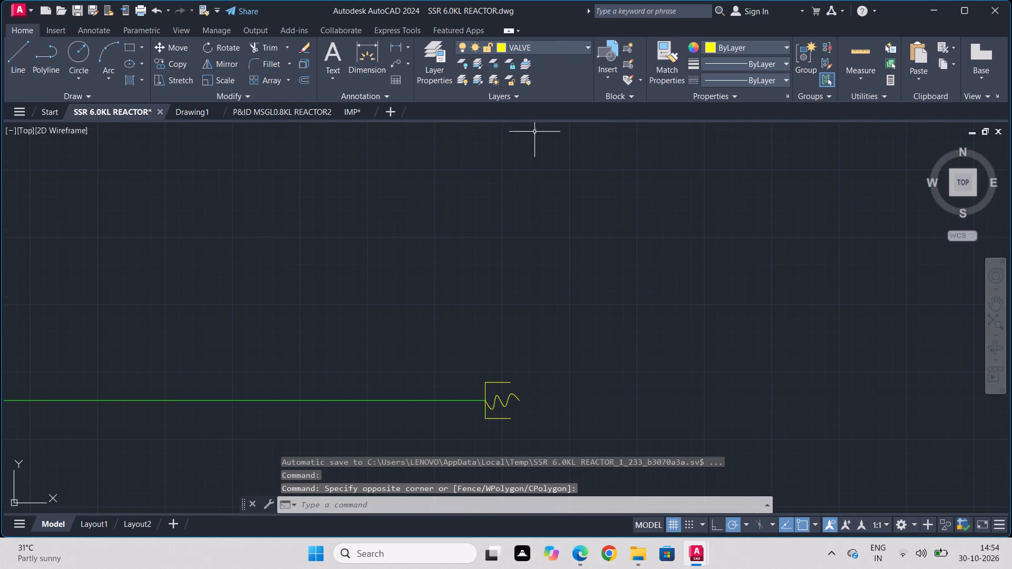
middle_drag(514, 390, 513, 199)
drag(529, 163, 515, 182)
click(499, 290)
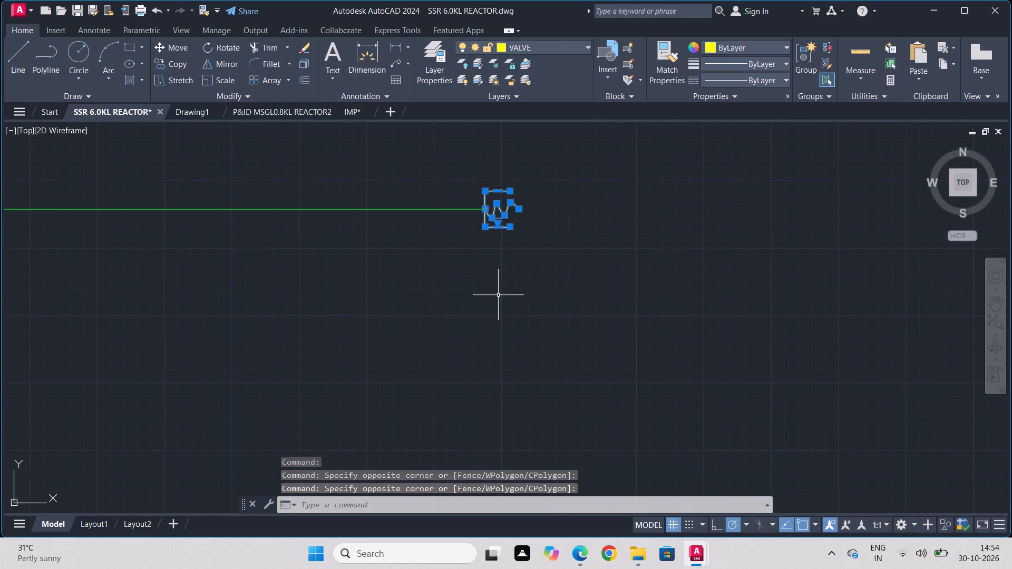
scroll(532, 368, down, 1)
middle_drag(531, 371, 505, 210)
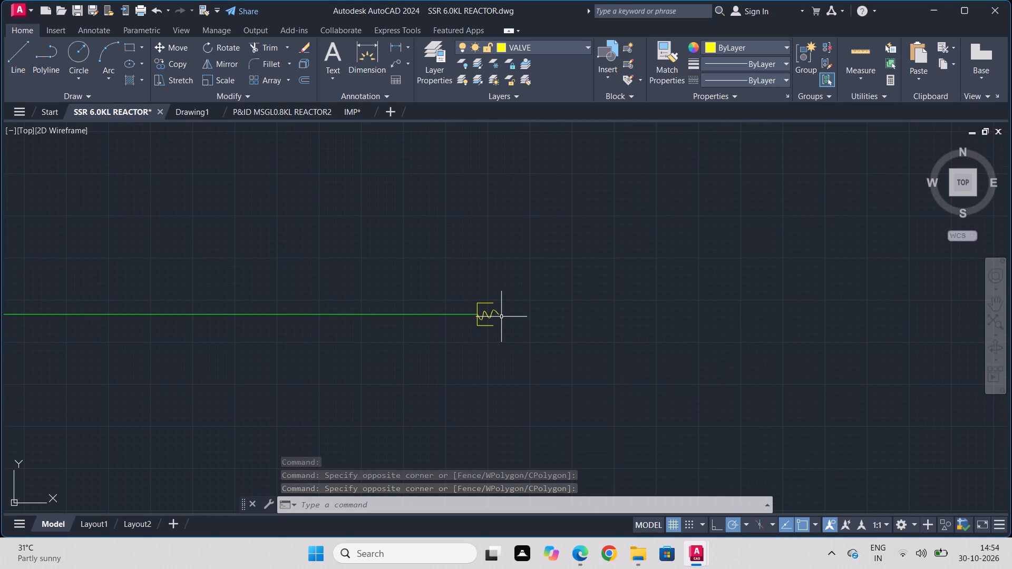
middle_drag(501, 316, 531, 192)
drag(528, 156, 528, 164)
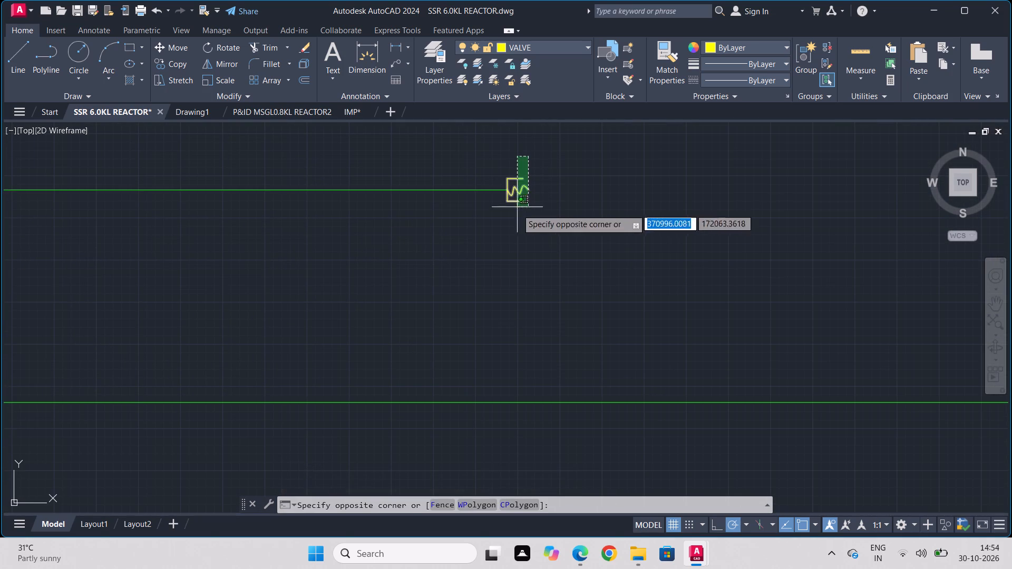
click(513, 232)
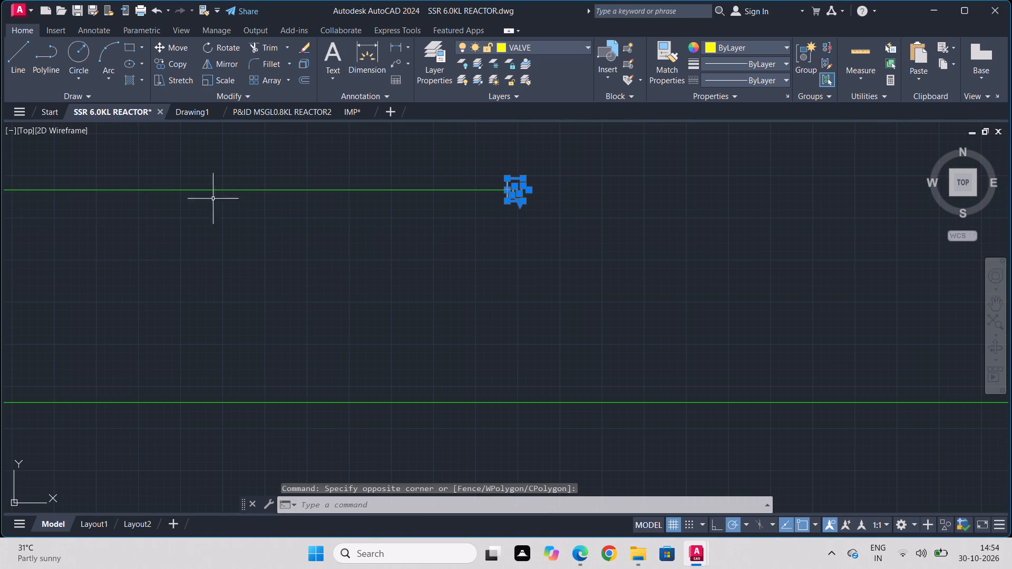
drag(213, 82, 214, 88)
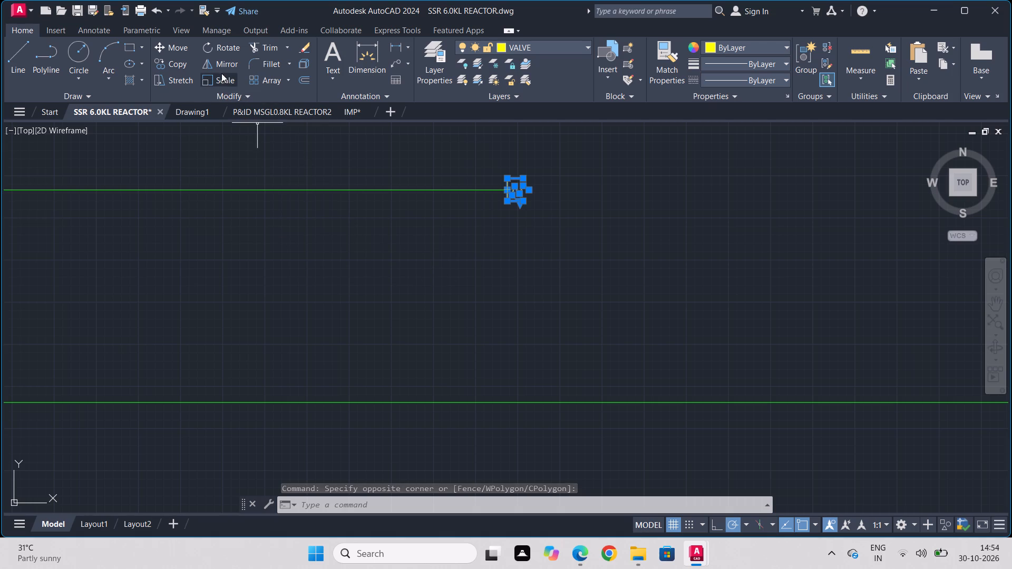
click(219, 79)
click(509, 190)
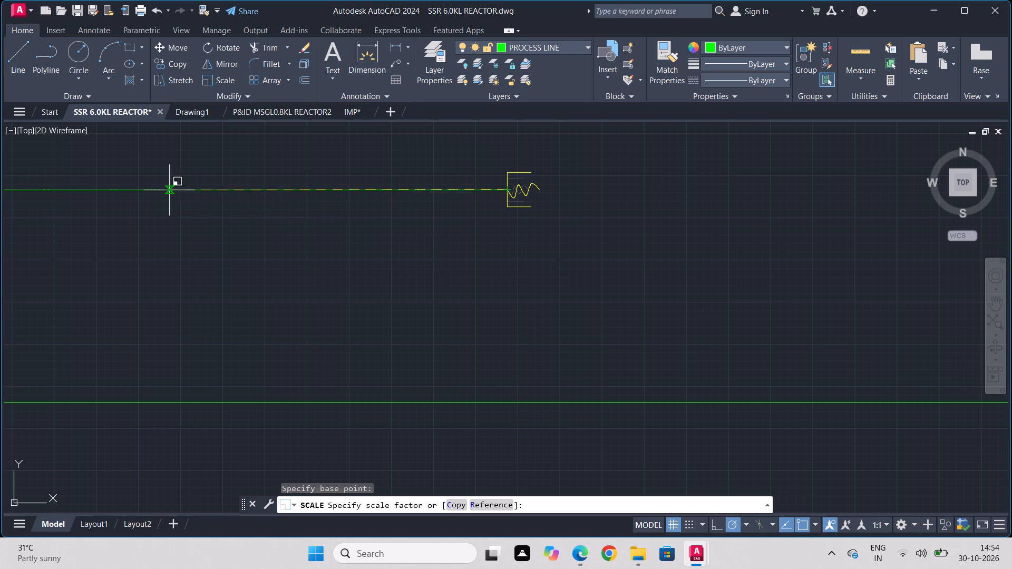
click(145, 190)
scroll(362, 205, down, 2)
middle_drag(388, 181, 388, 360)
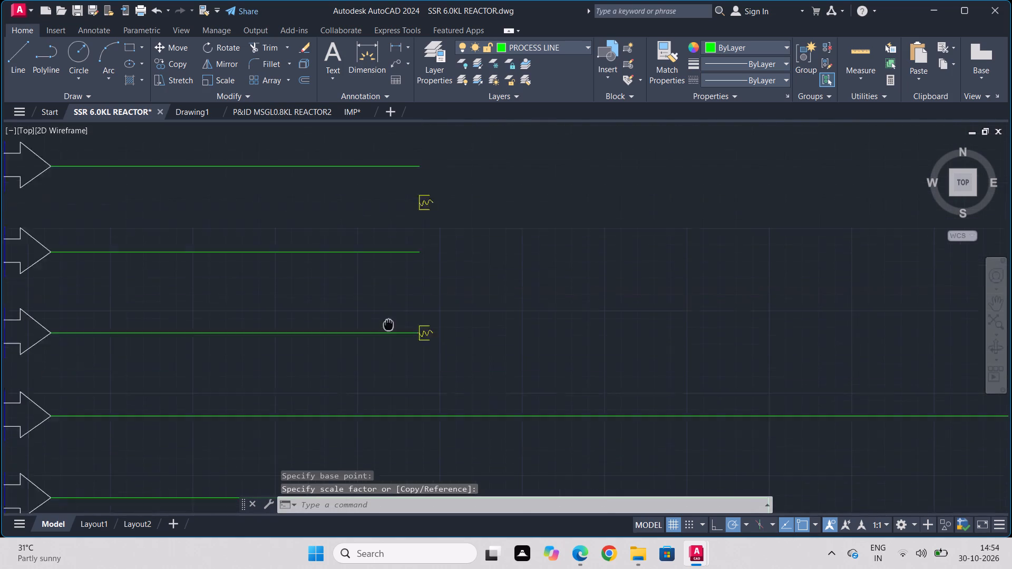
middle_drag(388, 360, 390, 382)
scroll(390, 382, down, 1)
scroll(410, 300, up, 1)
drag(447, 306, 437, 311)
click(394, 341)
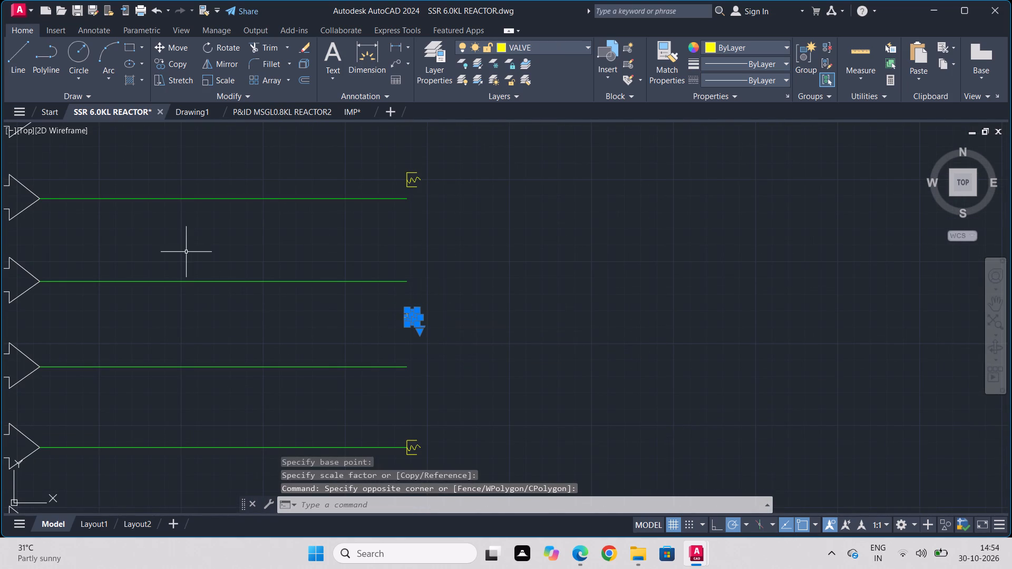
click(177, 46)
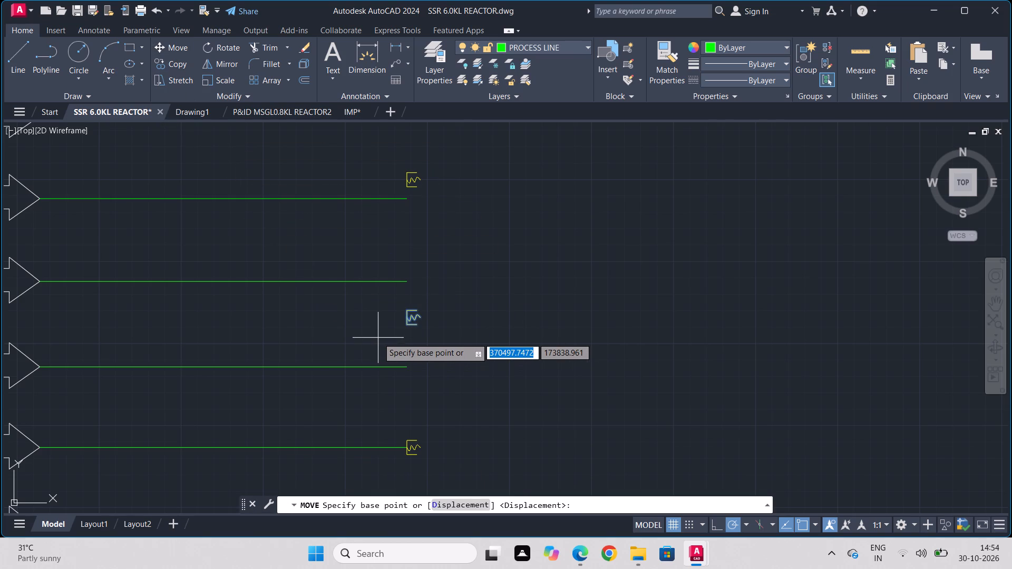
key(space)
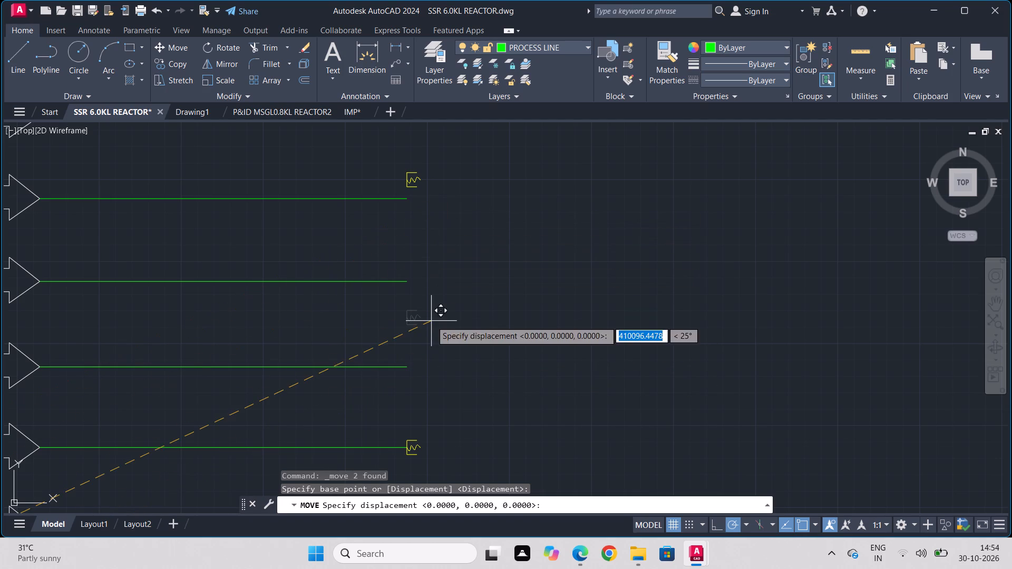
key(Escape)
Move the middle displaced bracketed zigzag symbol by its bracket midpoint onto the open line end just above the lowest symbol.
drag(436, 303, 408, 322)
click(366, 350)
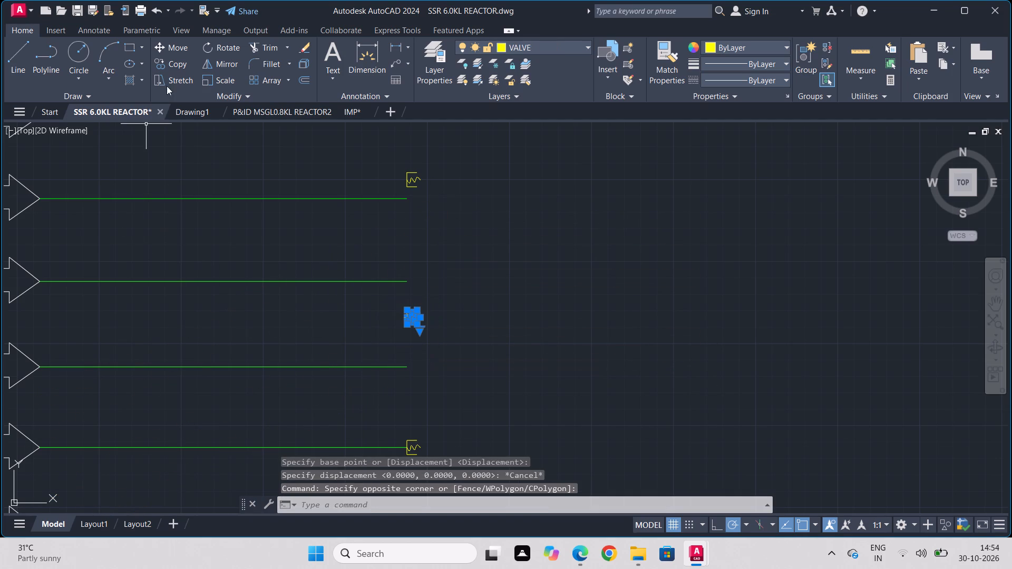
click(175, 51)
click(406, 318)
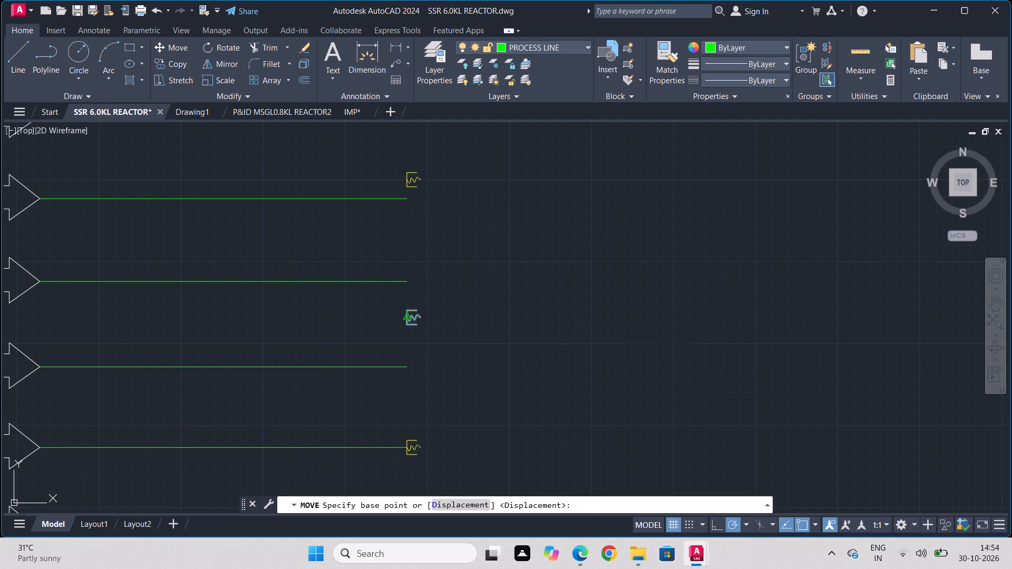
click(404, 364)
Move the uppermost displaced bracketed zigzag symbol by its bracket midpoint onto the topmost of the four open line ends.
scroll(586, 357, up, 1)
scroll(585, 355, down, 2)
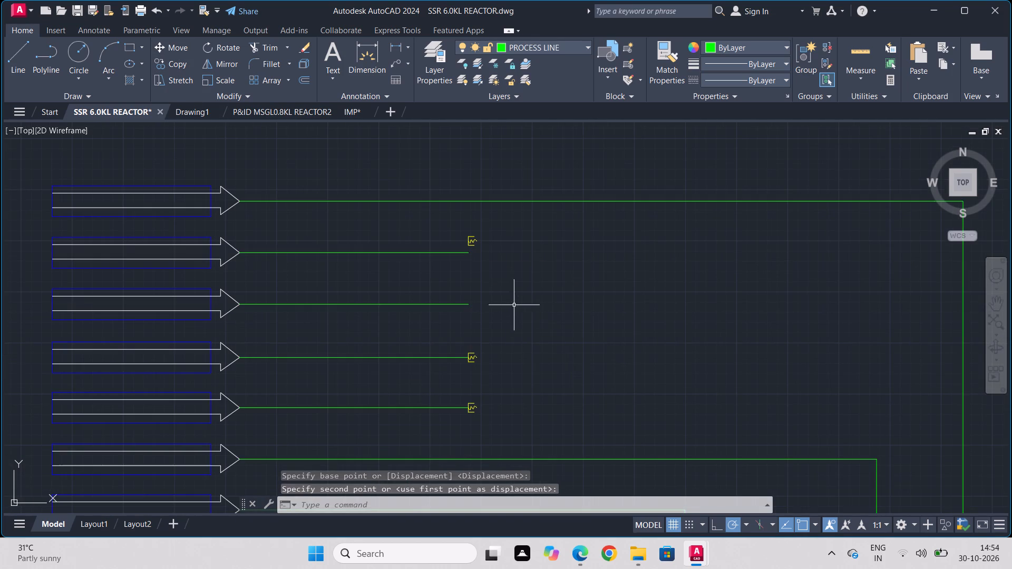
click(503, 222)
click(453, 239)
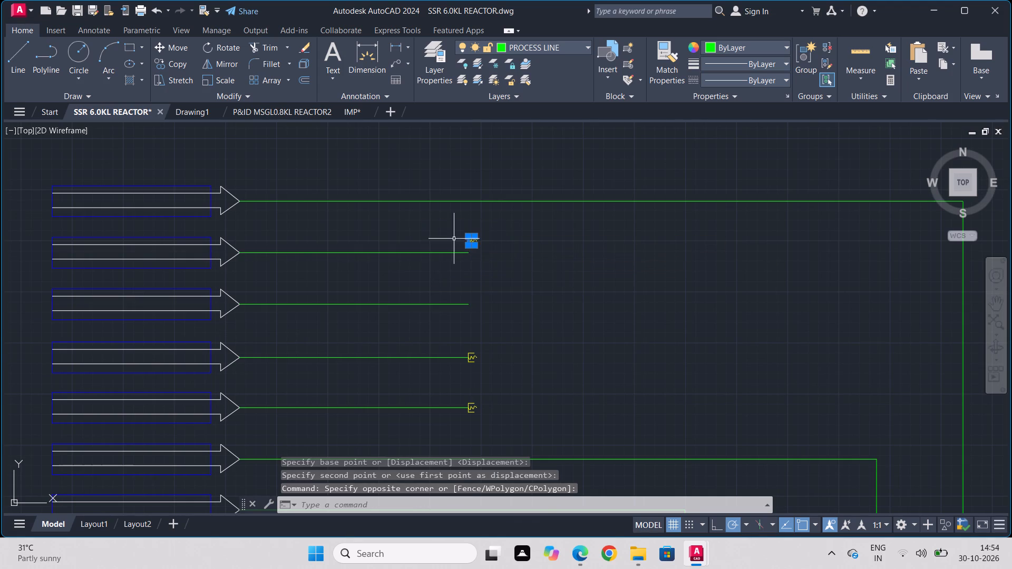
scroll(489, 267, up, 3)
click(469, 189)
click(350, 205)
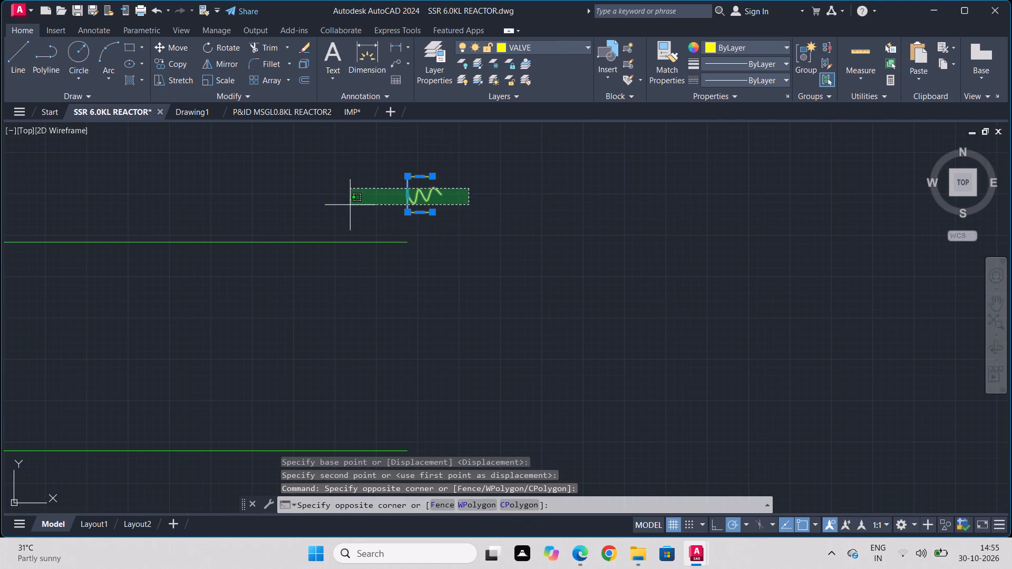
click(159, 45)
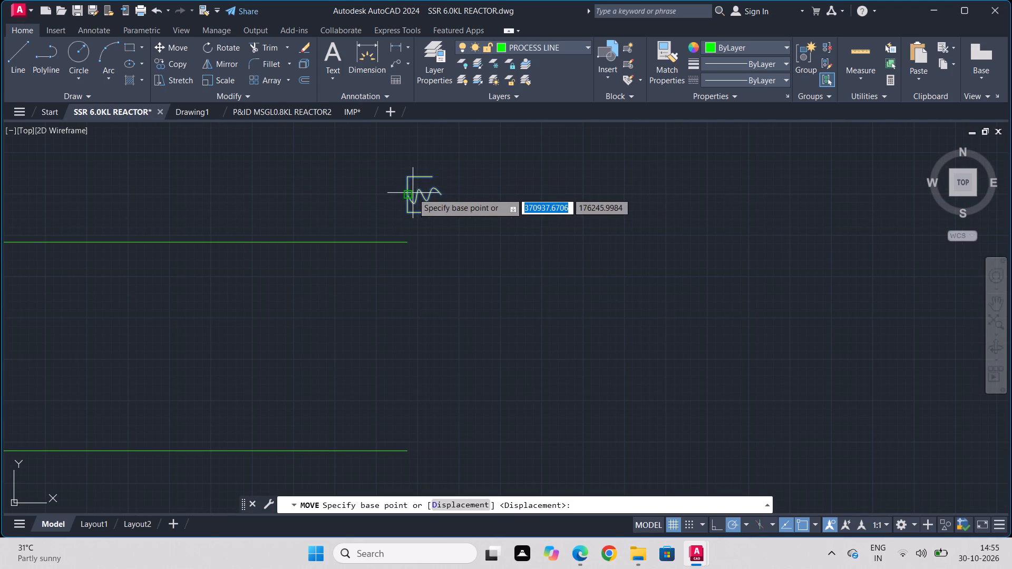
click(406, 194)
click(406, 239)
scroll(426, 332, down, 1)
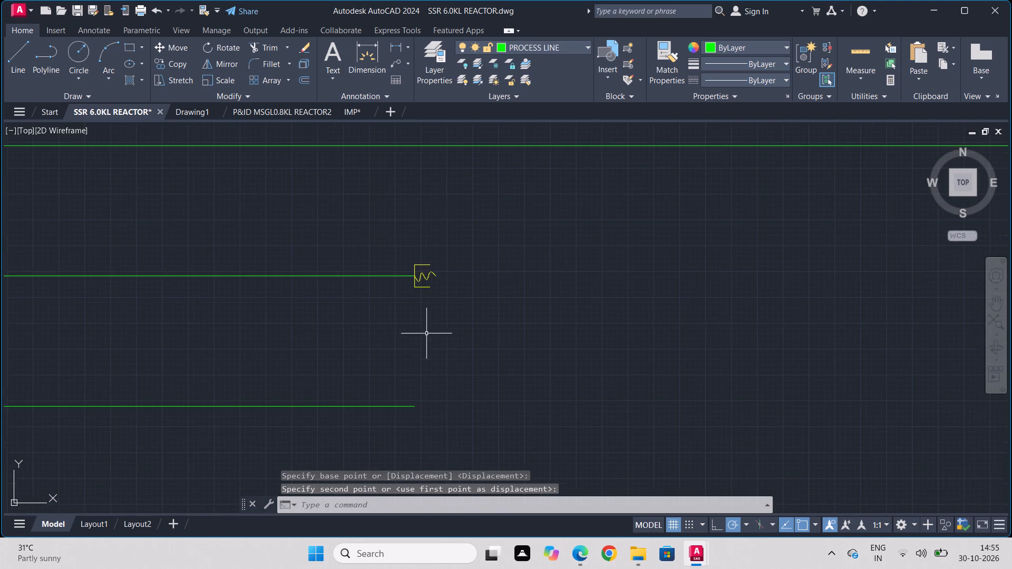
Copy the bracketed zigzag symbol from the third of the four short lines onto the remaining open line end directly above it.
middle_drag(426, 335, 473, 123)
drag(472, 309, 478, 323)
click(477, 369)
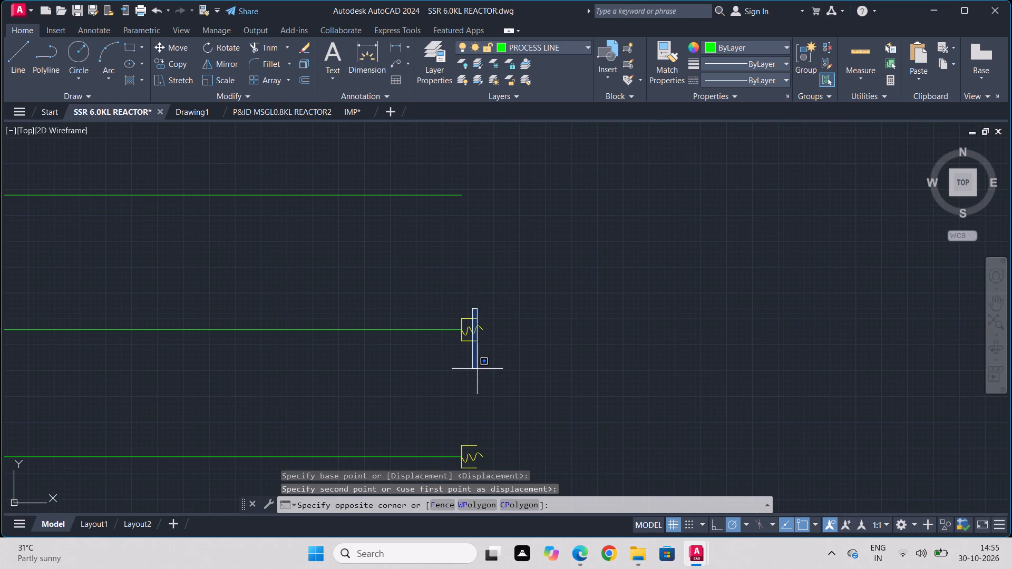
drag(490, 303, 492, 311)
click(470, 373)
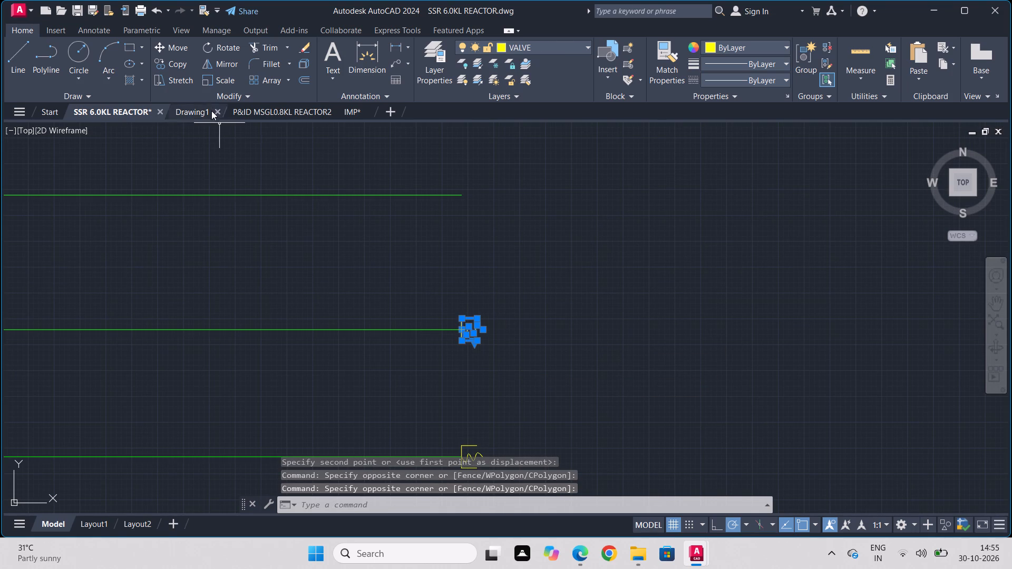
click(174, 70)
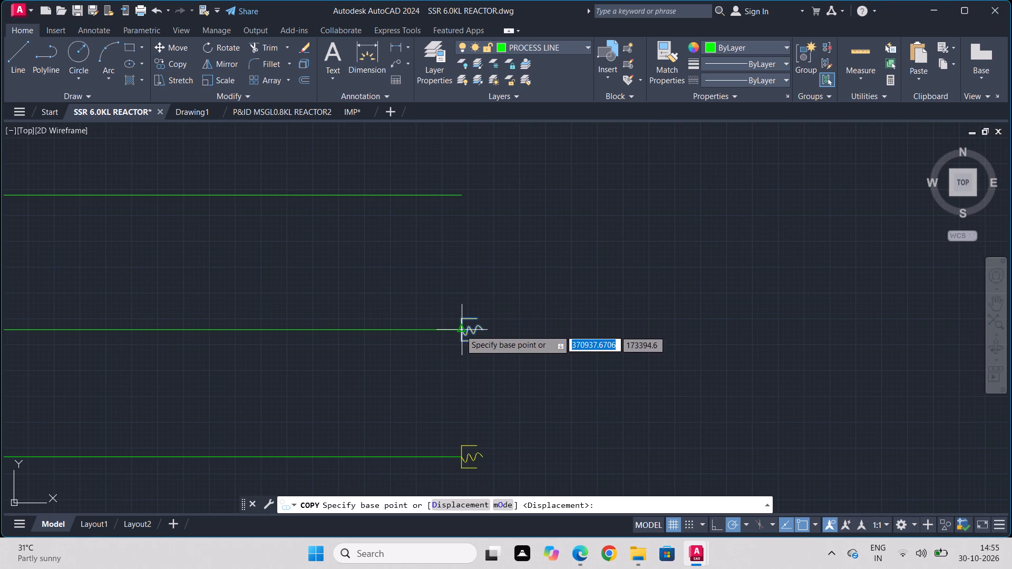
click(460, 330)
click(461, 197)
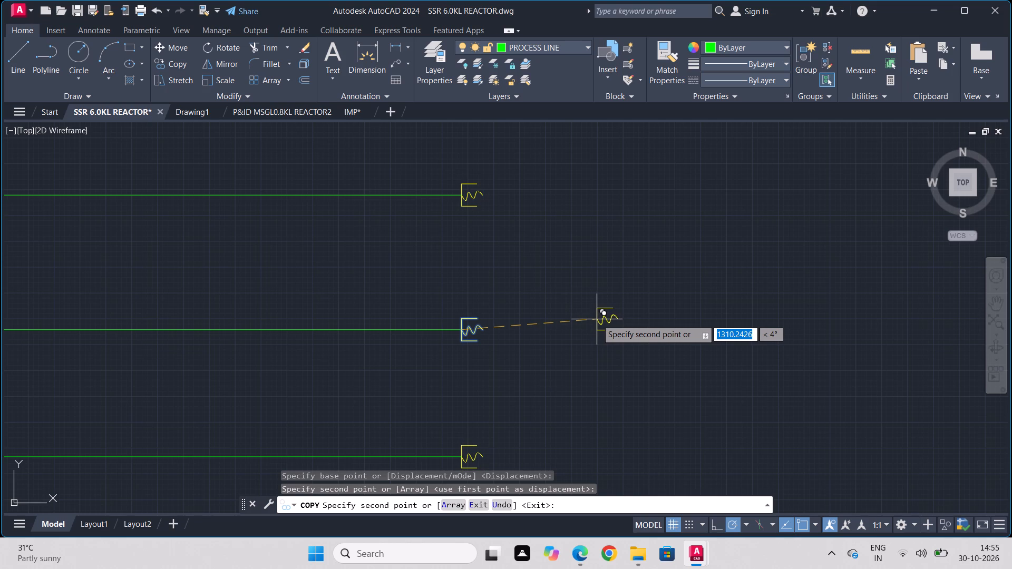
key(Escape)
Delete the leftover spare bracketed zigzag symbol beside the long vertical line's lower end.
scroll(531, 375, down, 2)
middle_drag(530, 357, 532, 277)
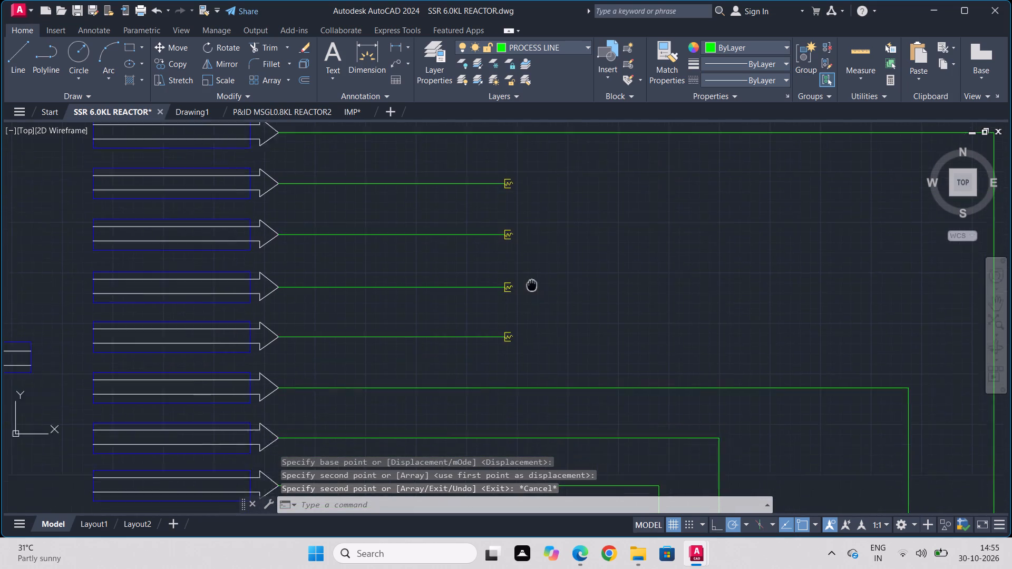
middle_drag(532, 277, 533, 185)
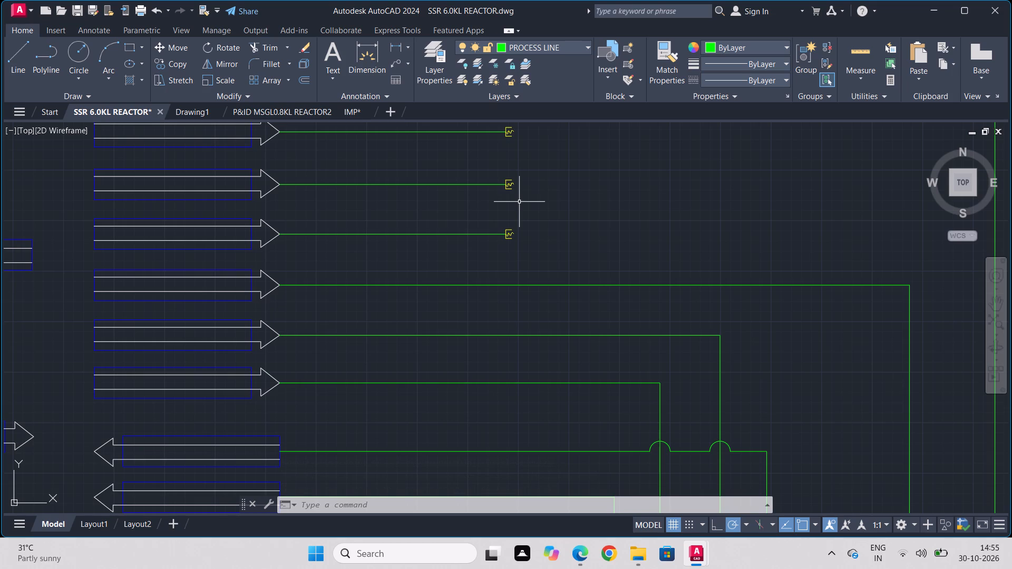
scroll(519, 203, down, 2)
scroll(637, 364, up, 1)
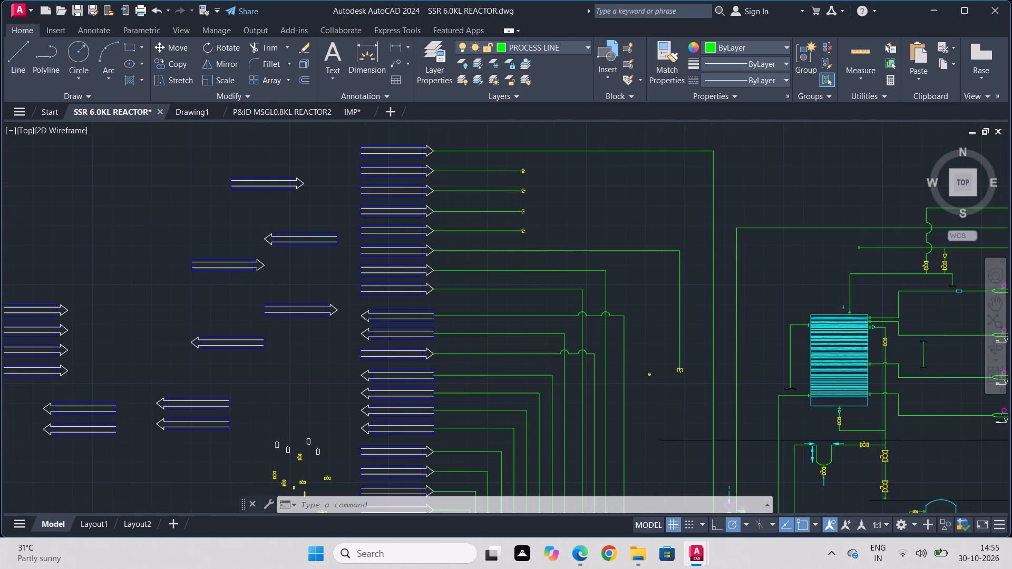
scroll(637, 364, up, 2)
drag(669, 368, 678, 382)
click(685, 446)
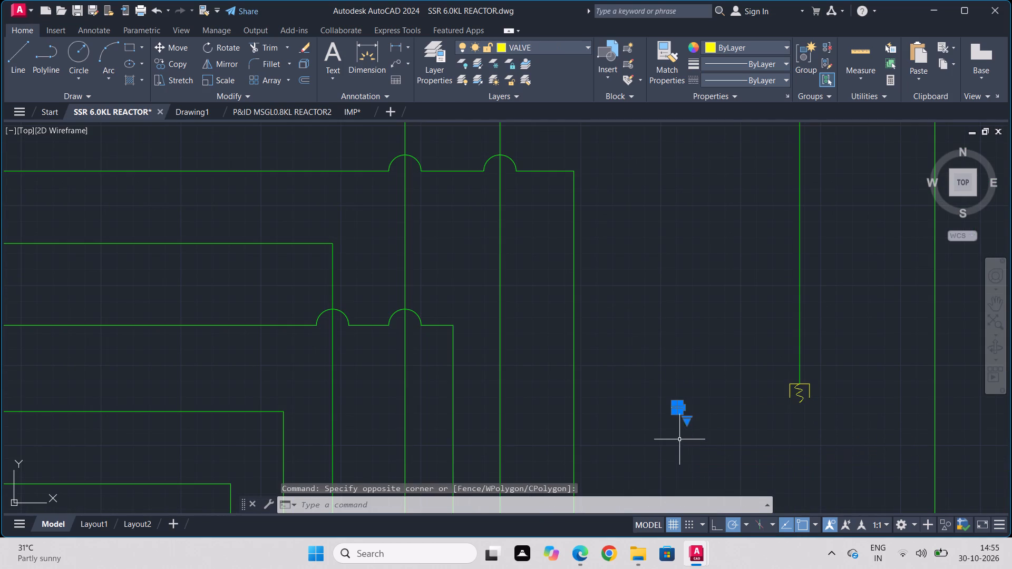
key(Delete)
Examine the valve header and utility lines beside the reactor, in the drawing and in the reference P&ID.
scroll(679, 438, down, 4)
scroll(509, 415, down, 1)
middle_drag(521, 418, 453, 224)
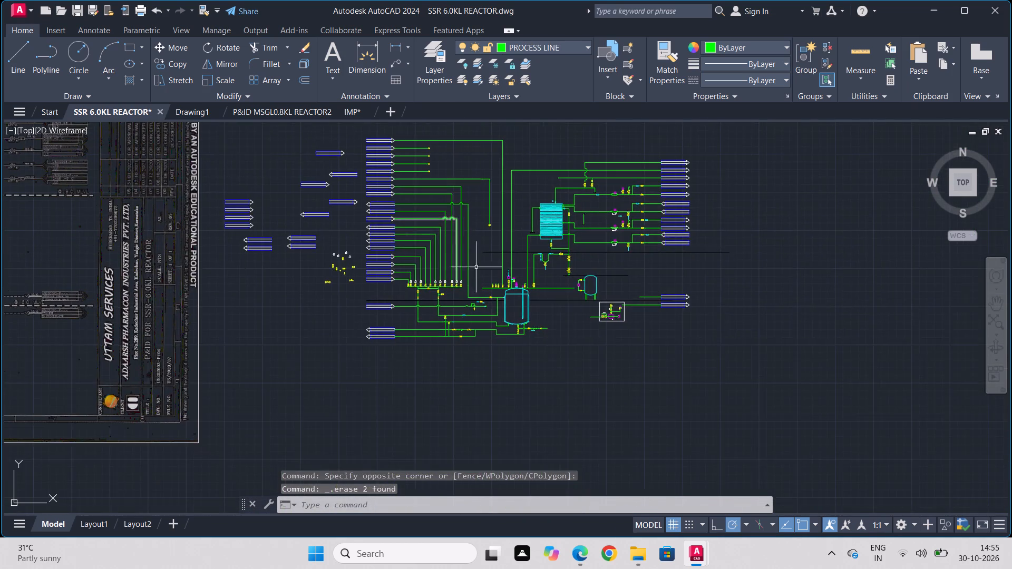
scroll(472, 305, up, 3)
scroll(430, 261, up, 4)
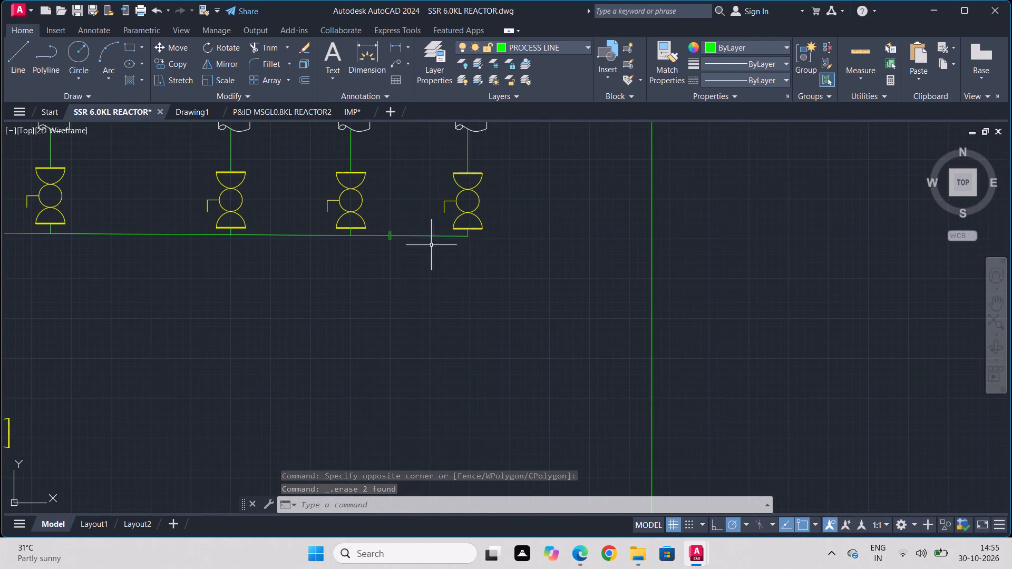
click(425, 231)
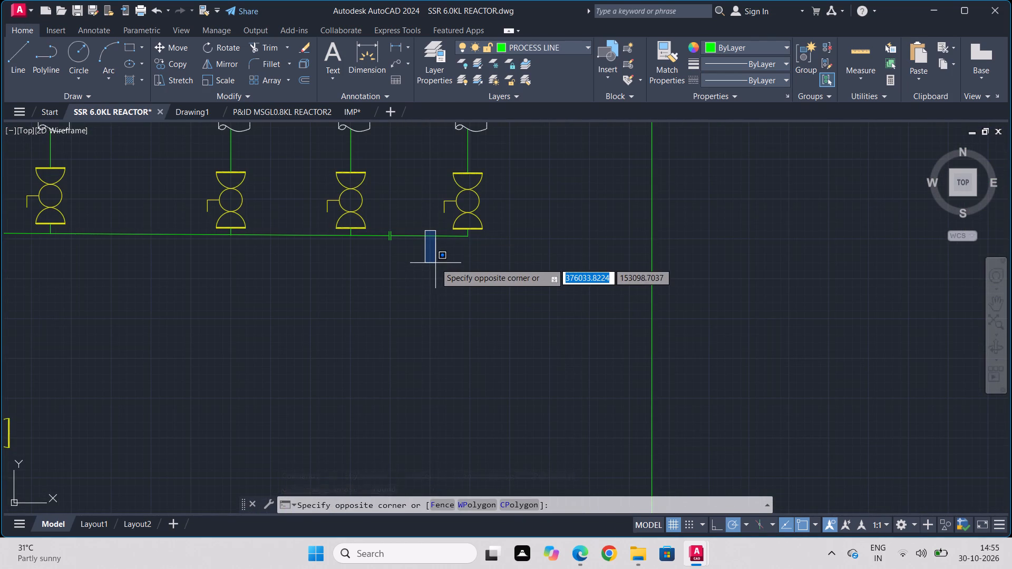
key(Escape)
scroll(407, 281, down, 4)
middle_drag(168, 371, 404, 310)
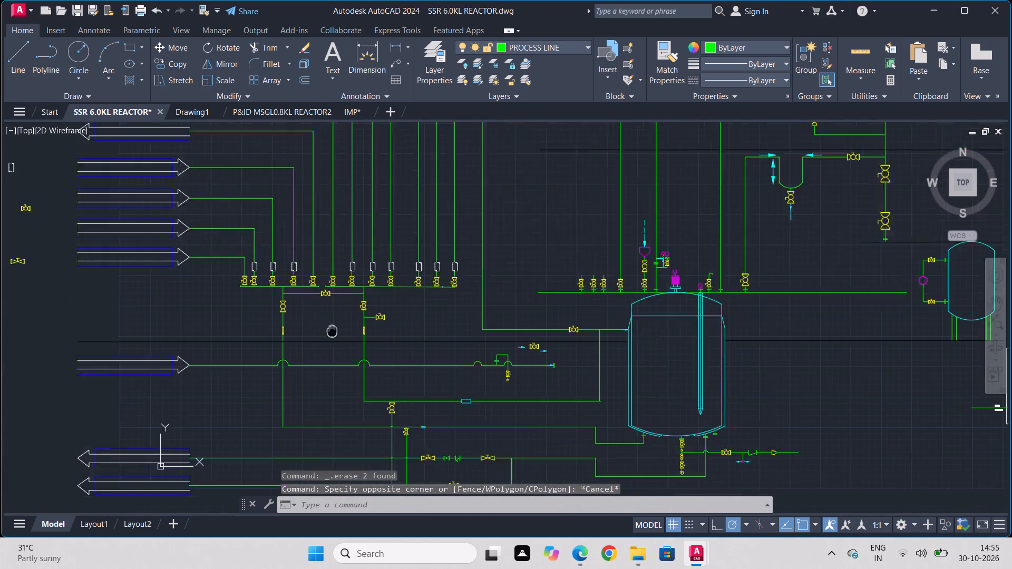
middle_drag(404, 310, 688, 284)
scroll(689, 284, down, 2)
middle_drag(79, 347, 739, 319)
middle_drag(111, 322, 850, 390)
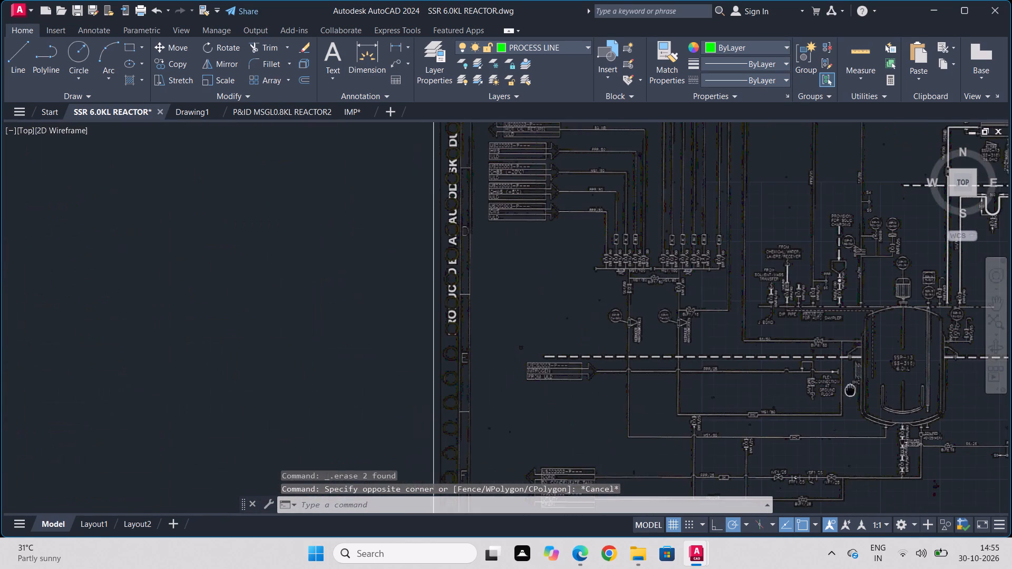
middle_drag(850, 390, 850, 390)
middle_drag(727, 260, 493, 388)
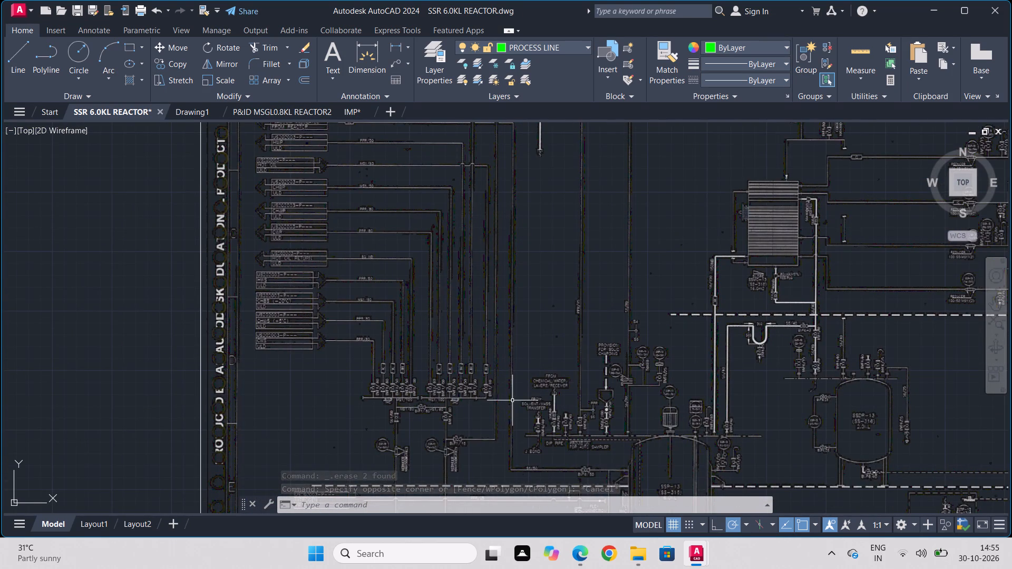
scroll(499, 442, up, 1)
middle_drag(498, 261, 503, 515)
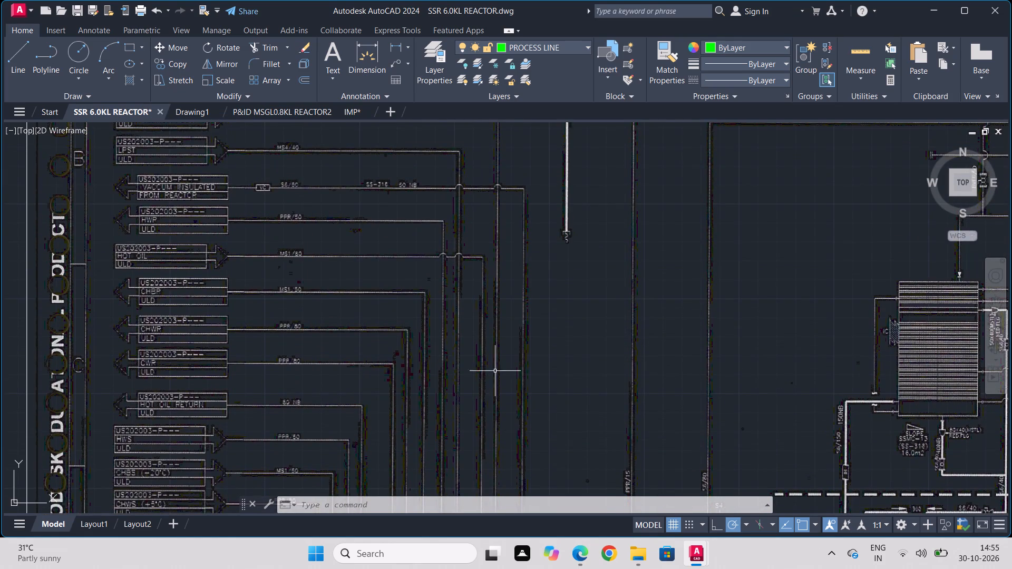
scroll(495, 371, down, 1)
middle_drag(491, 444, 490, 298)
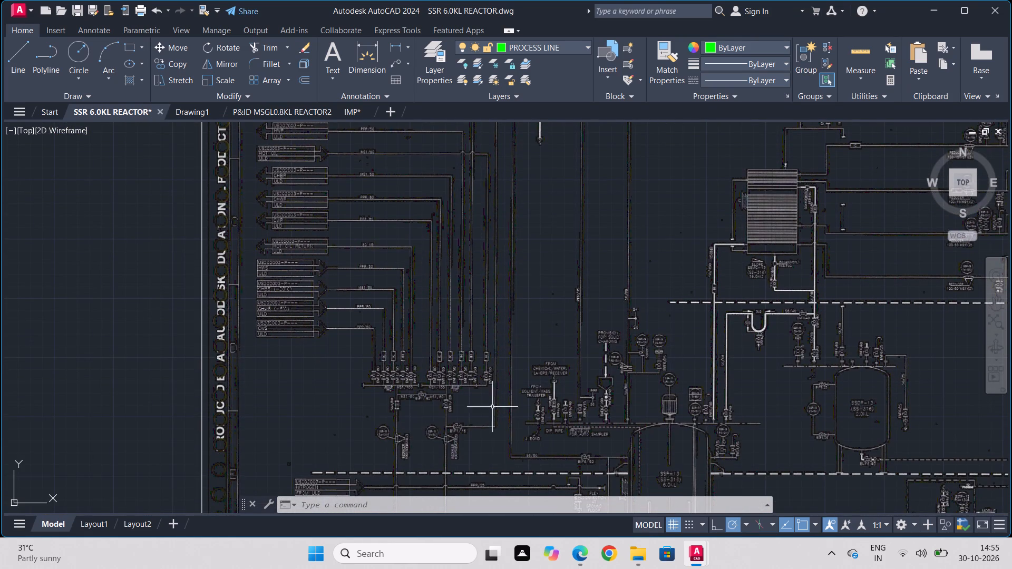
Compare the reference P&ID's utility lines and valve header with the same area of the drawn P&ID.
middle_drag(500, 232, 468, 246)
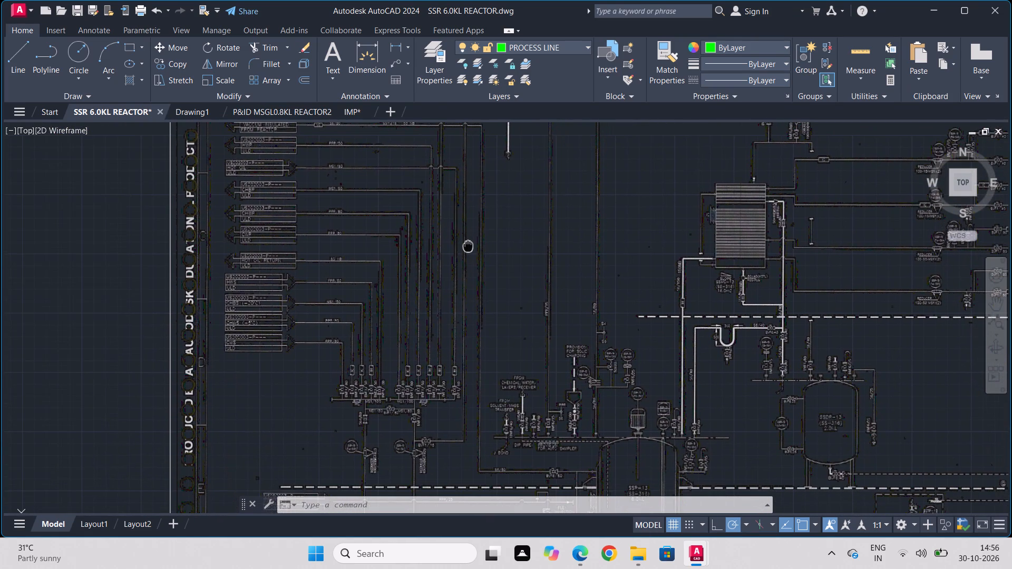
middle_drag(468, 246, 346, 118)
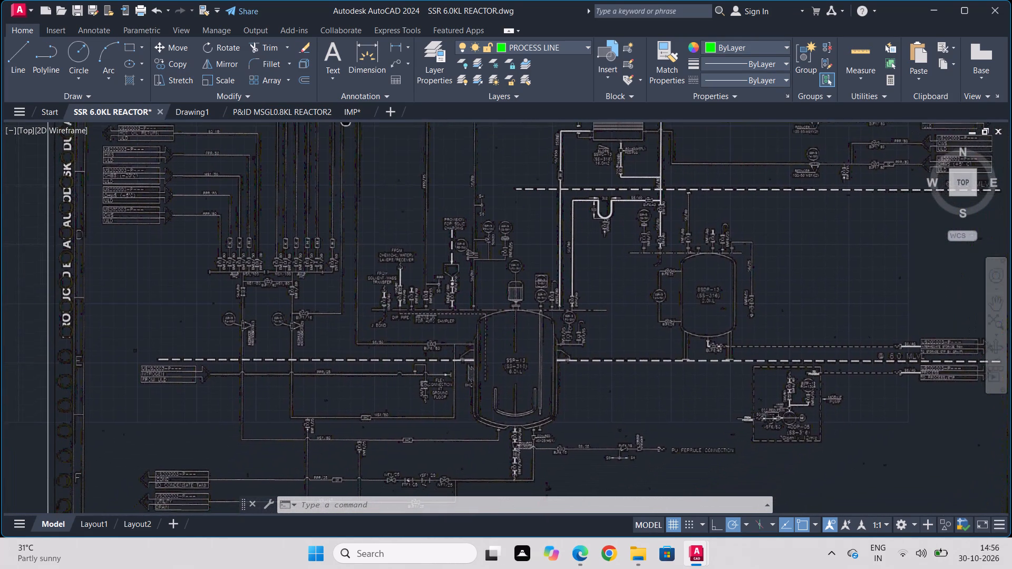
middle_drag(346, 118, 320, 311)
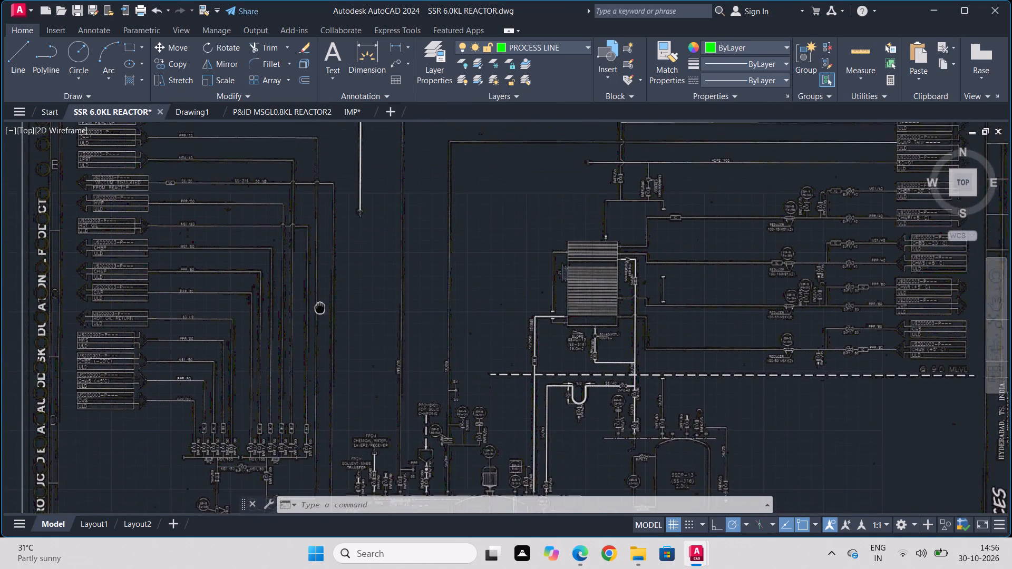
middle_drag(320, 311, 344, 283)
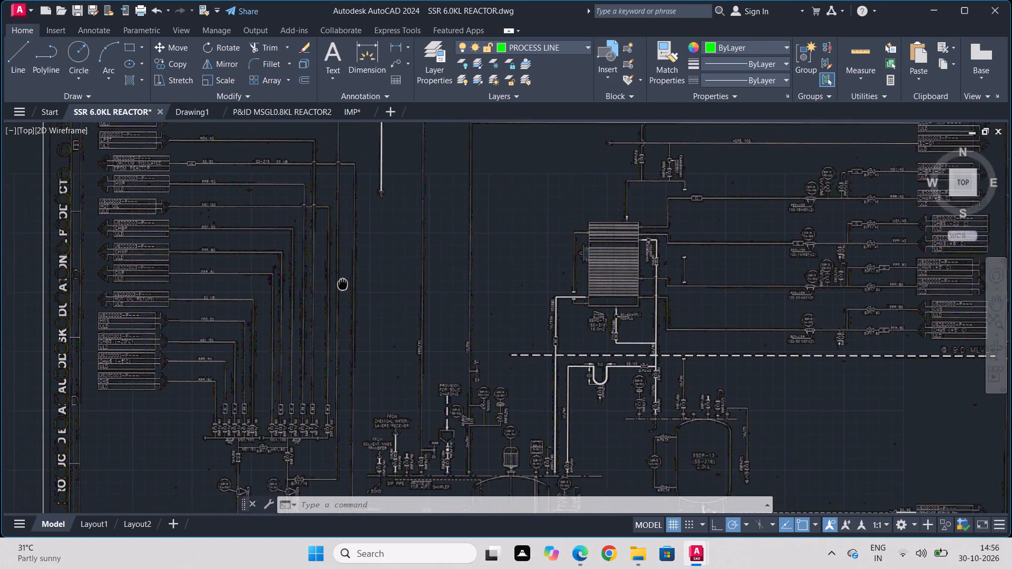
middle_drag(344, 283, 289, 297)
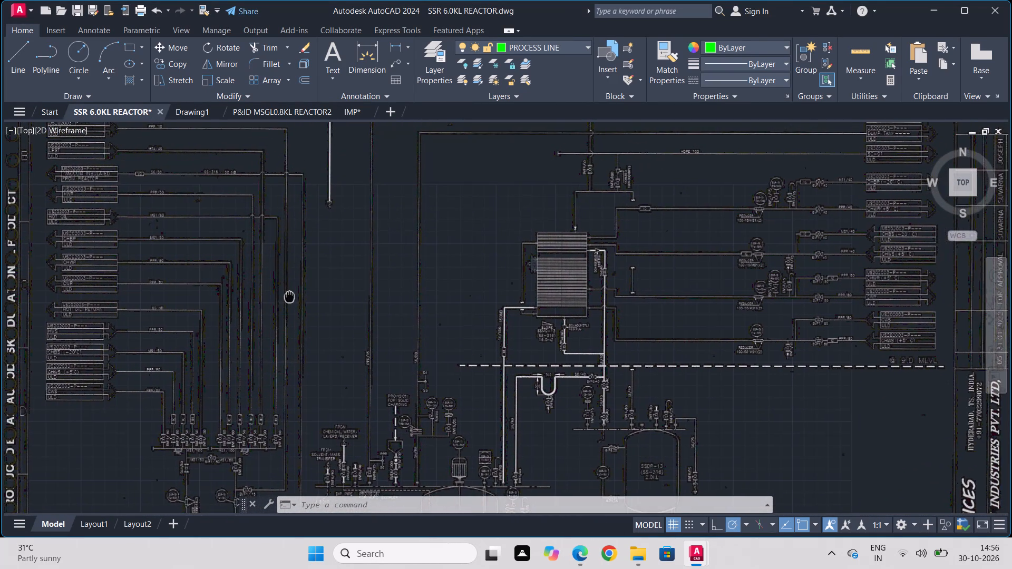
middle_drag(289, 297, 169, 342)
scroll(448, 359, down, 2)
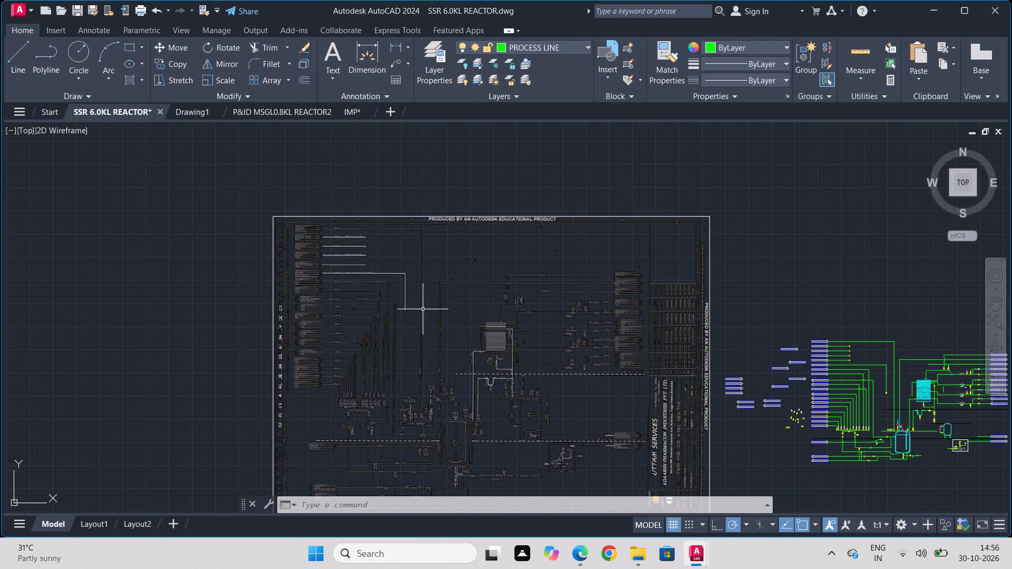
scroll(844, 335, down, 1)
middle_drag(795, 341, 73, 338)
scroll(73, 338, down, 1)
scroll(115, 358, up, 2)
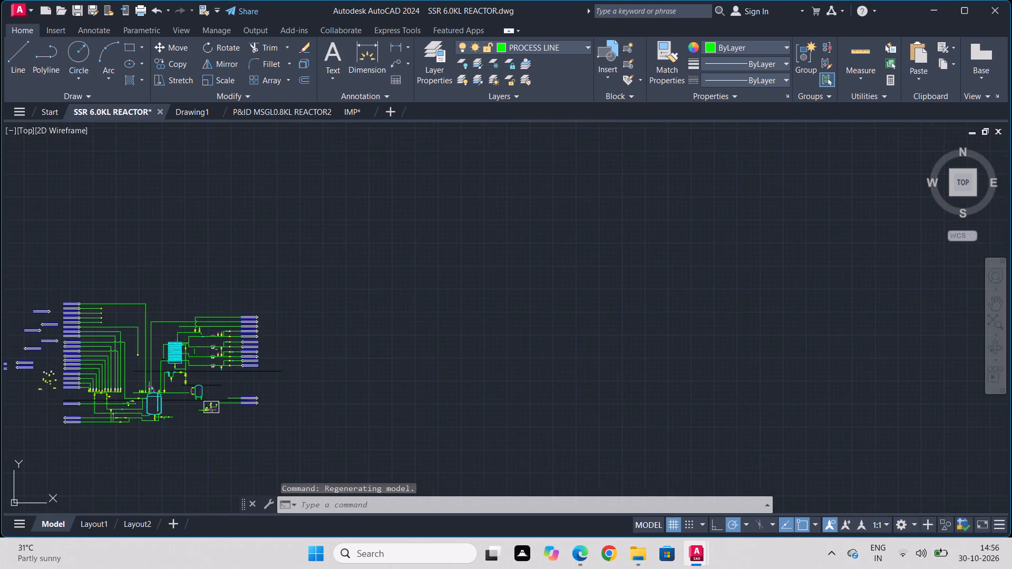
scroll(135, 373, up, 3)
middle_drag(129, 378, 395, 182)
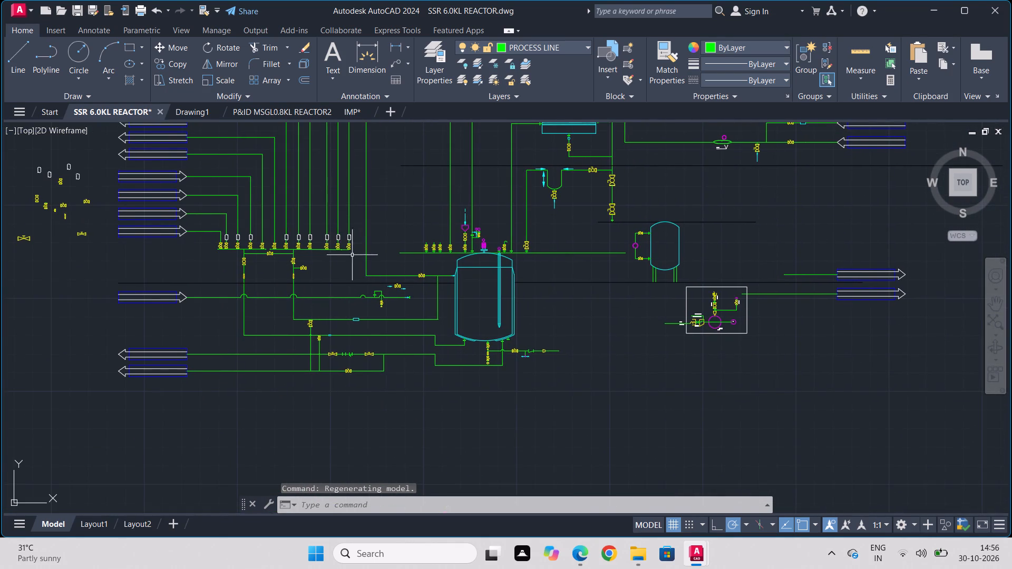
scroll(333, 277, up, 2)
scroll(365, 194, up, 3)
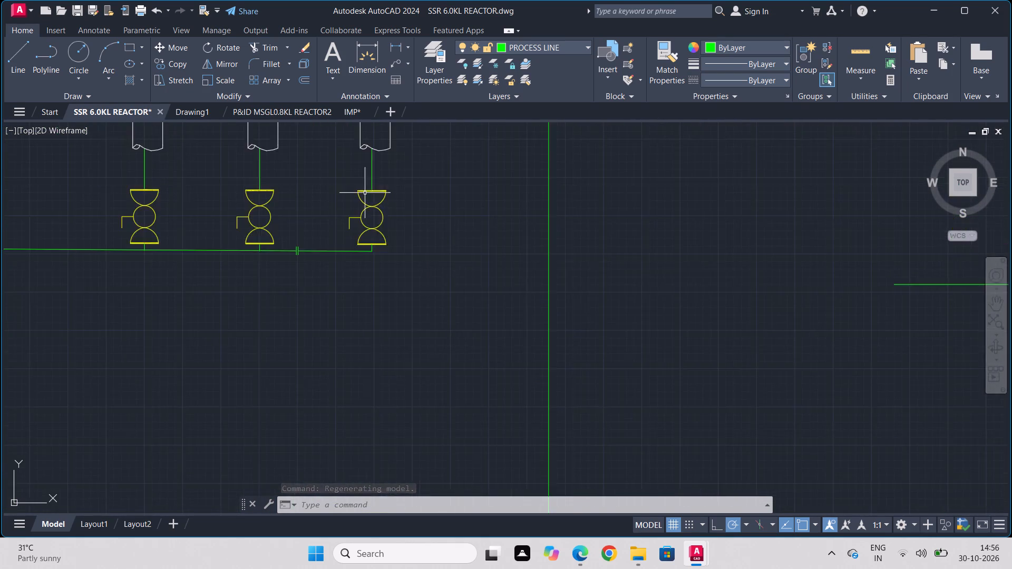
Delete the last valve on the utility header's reactor side, with its pipe-break symbol, connecting lines and the header stub beyond the end flange.
scroll(365, 192, down, 6)
middle_drag(365, 204, 366, 345)
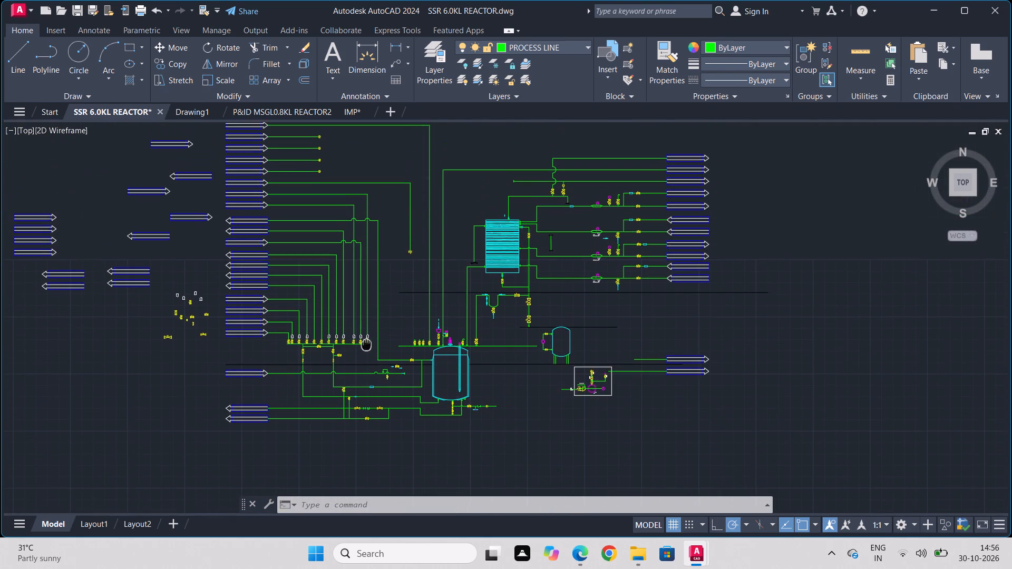
middle_drag(366, 345, 375, 302)
scroll(368, 299, up, 6)
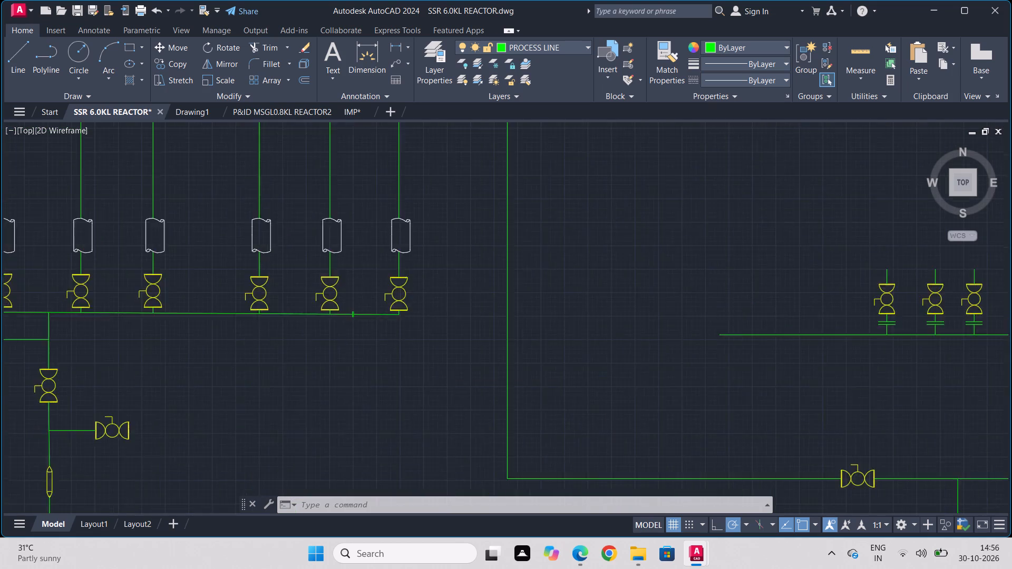
click(429, 158)
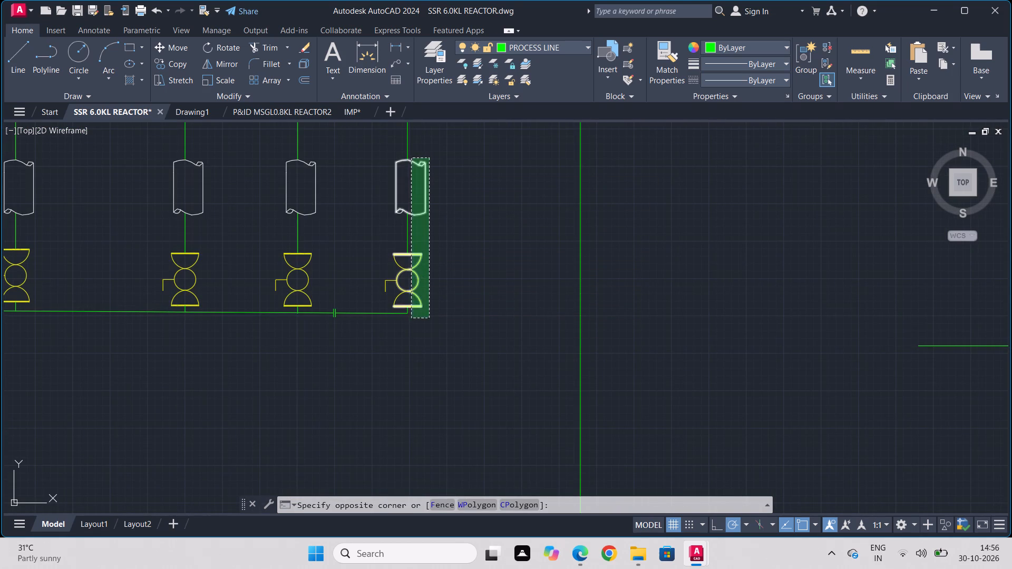
click(411, 318)
scroll(432, 213, up, 2)
click(421, 226)
drag(301, 345, 298, 357)
scroll(492, 375, down, 1)
middle_drag(492, 375, 529, 282)
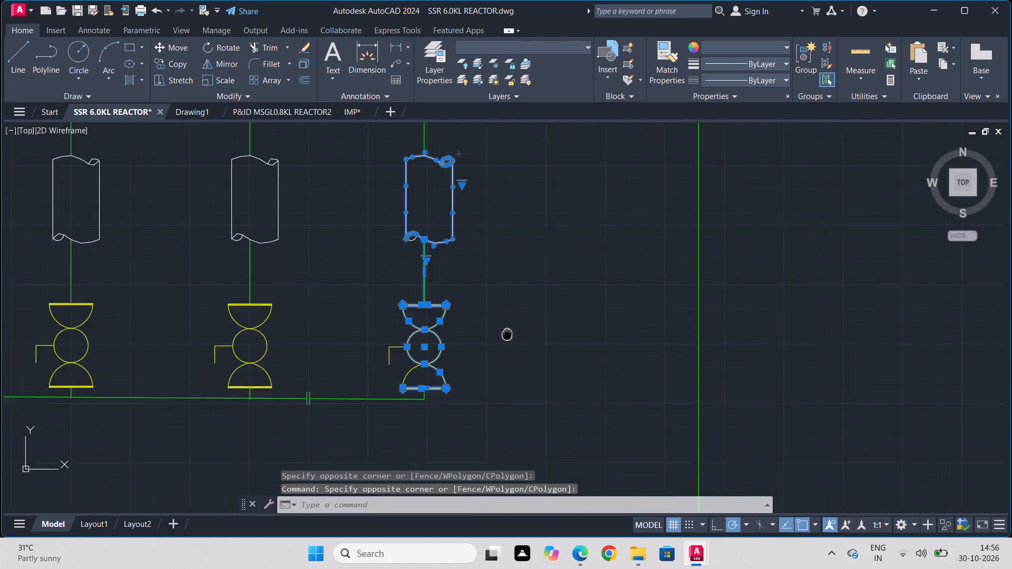
middle_drag(529, 282, 576, 168)
drag(604, 121, 599, 121)
click(570, 140)
click(431, 197)
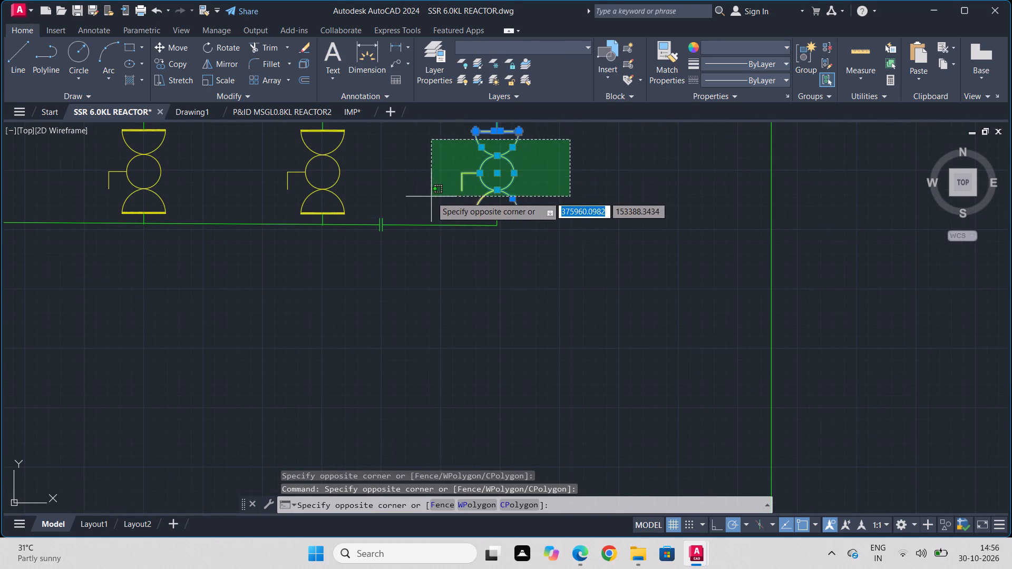
click(497, 223)
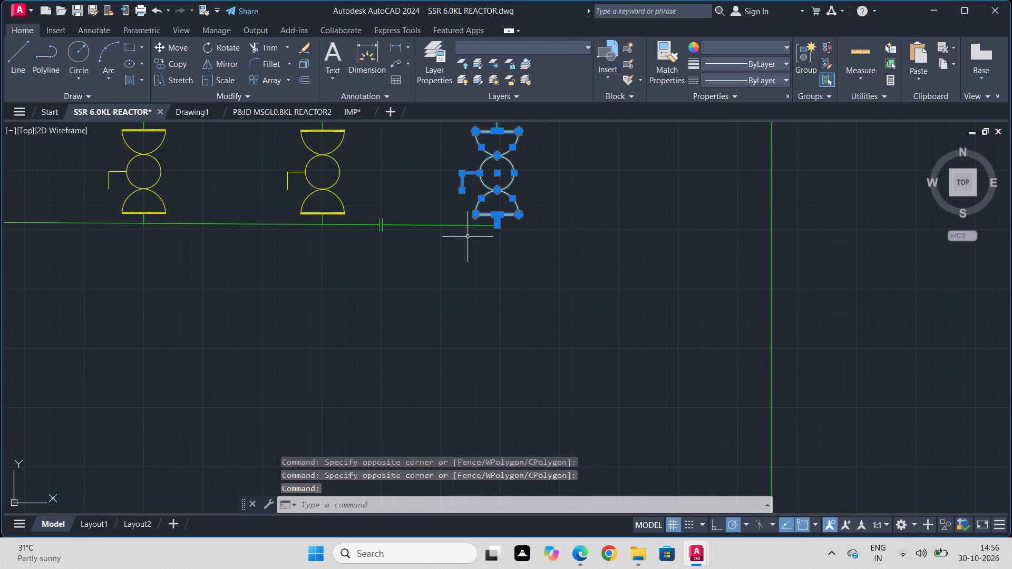
click(465, 225)
key(Delete)
Delete the leftover pipe-break fragment below the vertical line's open end.
scroll(509, 211, down, 1)
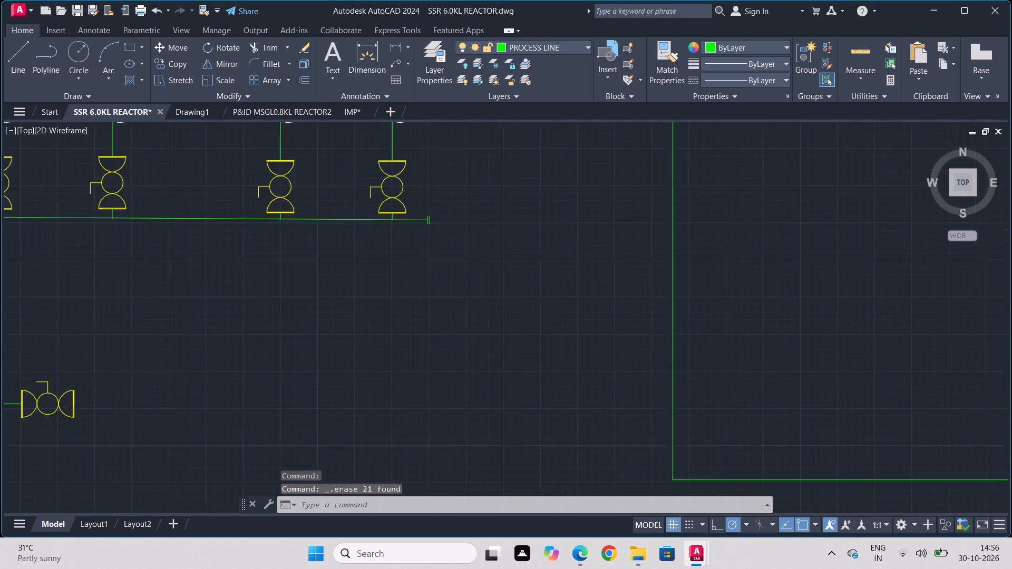
scroll(509, 211, down, 1)
middle_drag(509, 220, 509, 337)
drag(512, 267, 500, 271)
click(477, 300)
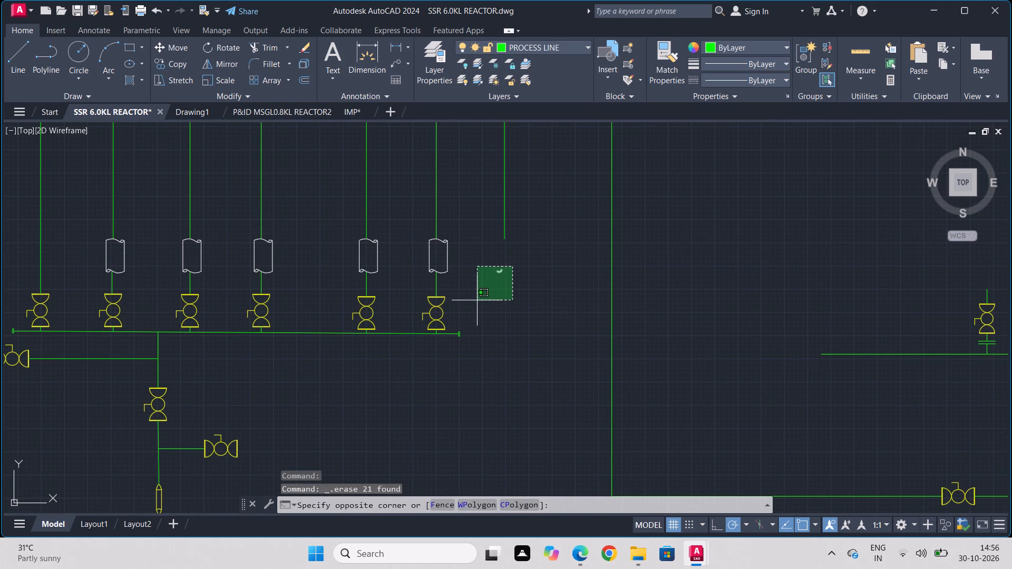
key(Delete)
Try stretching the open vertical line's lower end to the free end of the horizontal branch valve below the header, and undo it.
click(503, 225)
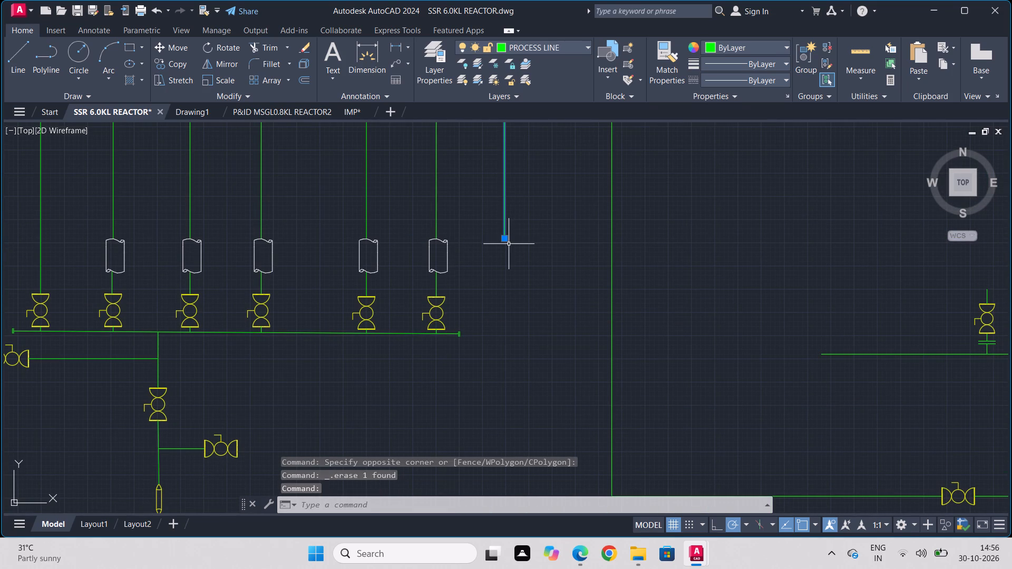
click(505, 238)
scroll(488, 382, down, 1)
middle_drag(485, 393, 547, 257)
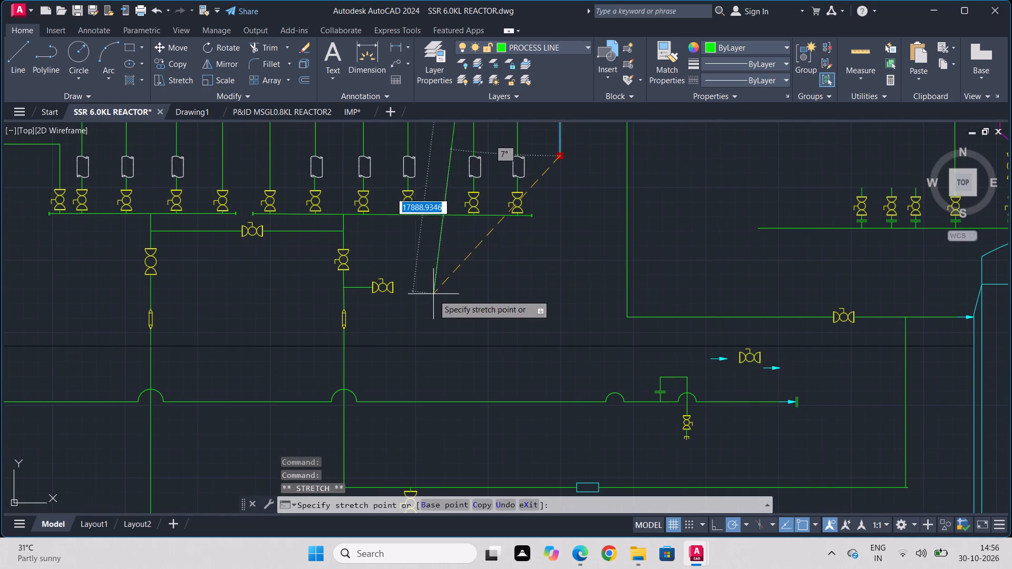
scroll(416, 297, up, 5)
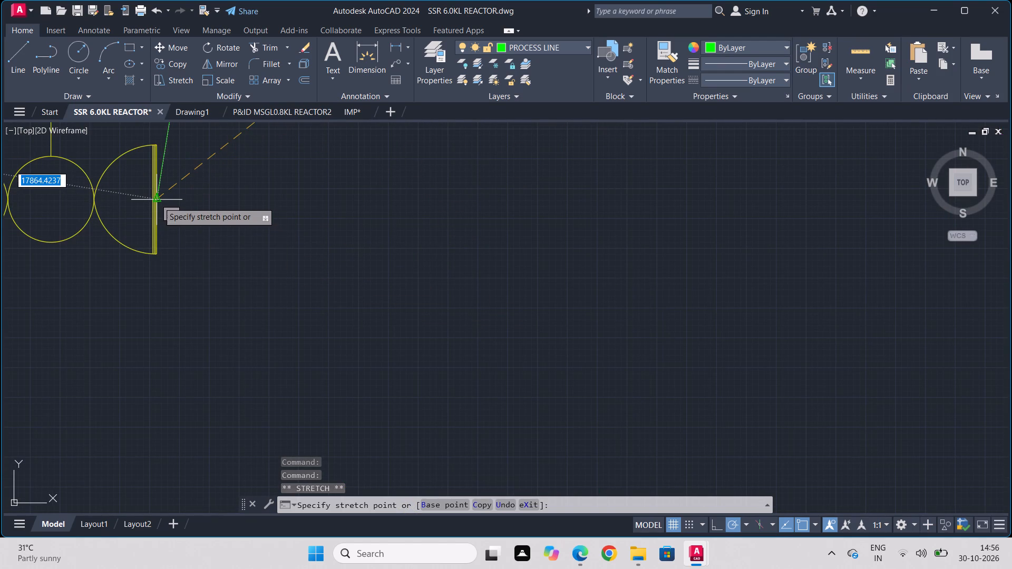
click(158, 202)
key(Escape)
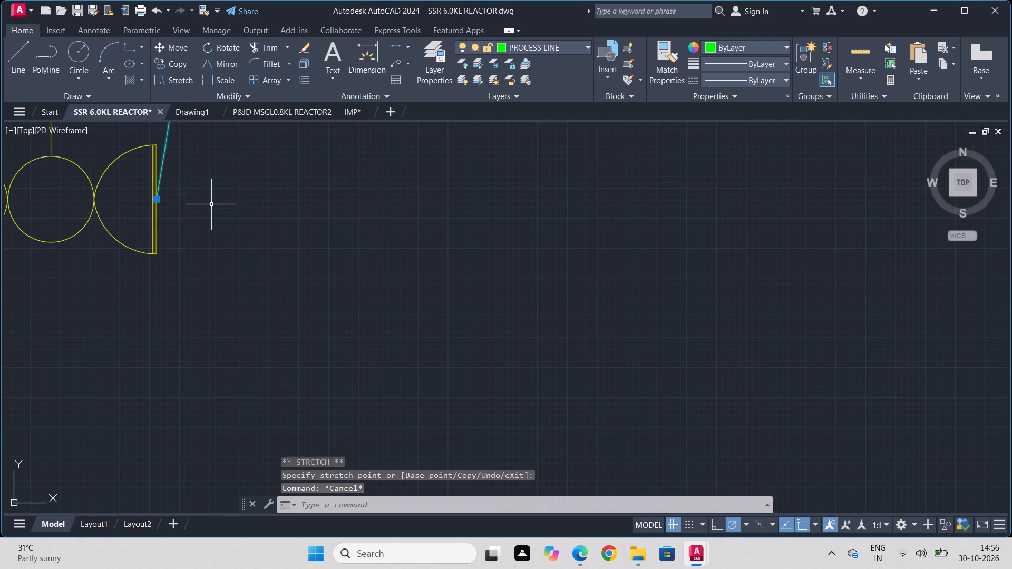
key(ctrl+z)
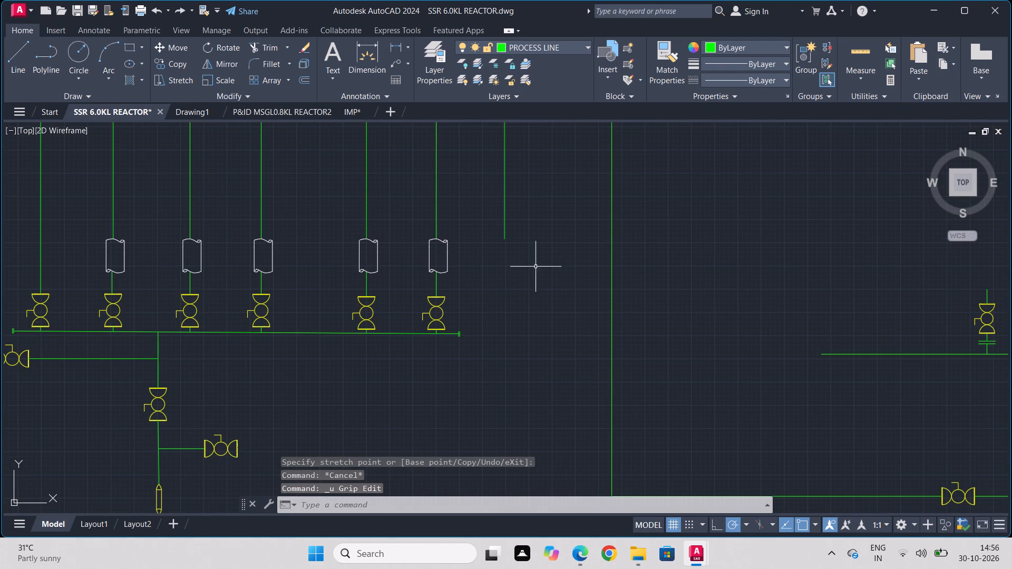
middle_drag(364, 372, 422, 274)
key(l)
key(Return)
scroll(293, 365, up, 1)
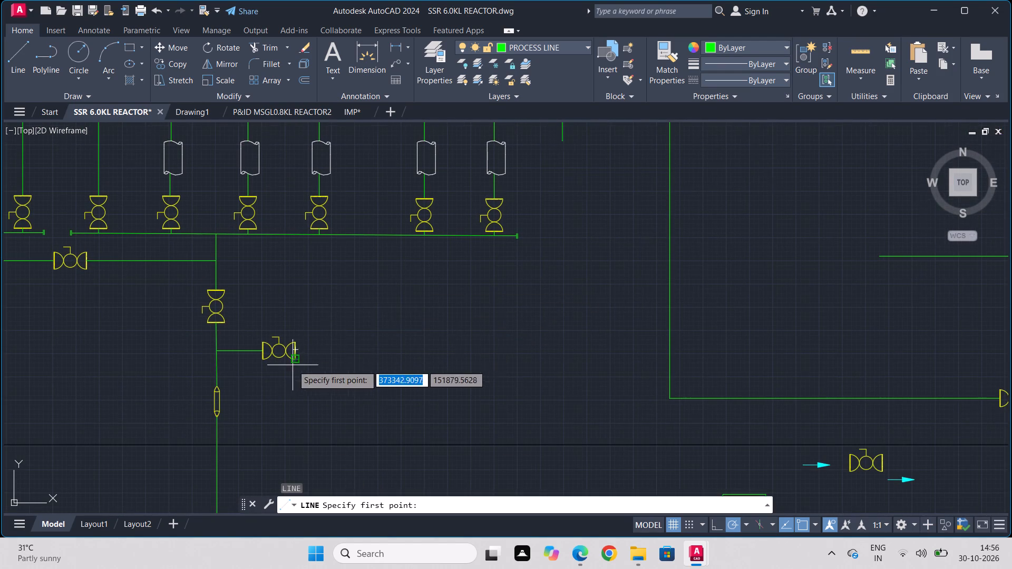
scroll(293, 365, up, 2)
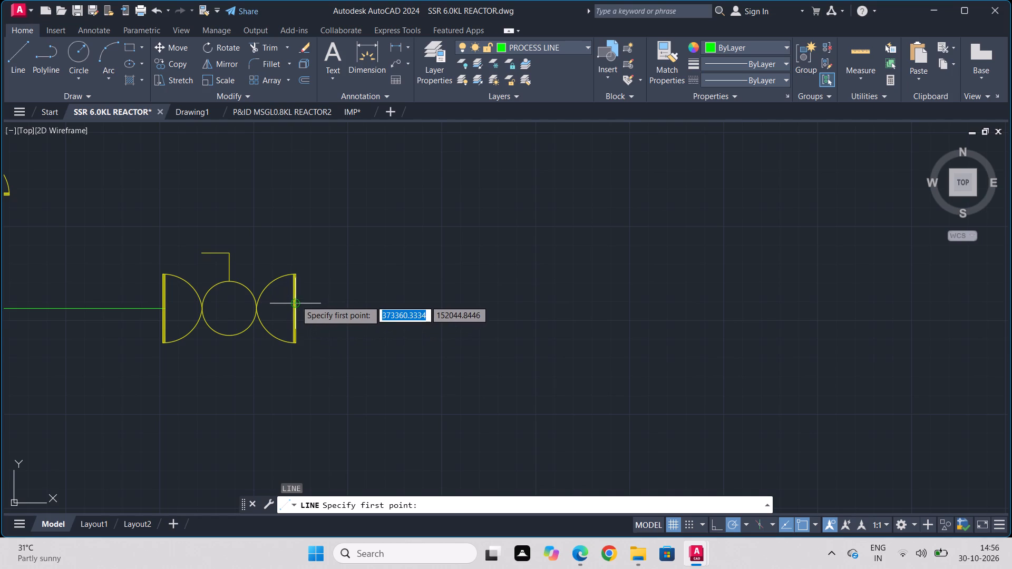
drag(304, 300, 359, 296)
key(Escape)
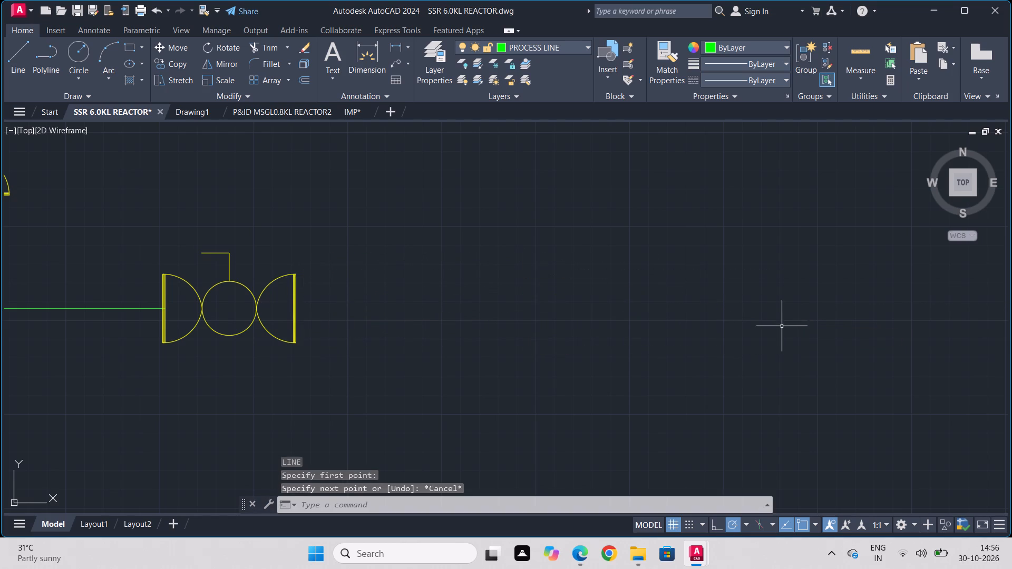
Draw a line from the branch valve's free end horizontally to below the open vertical line and up to that line's end.
key(l)
key(Return)
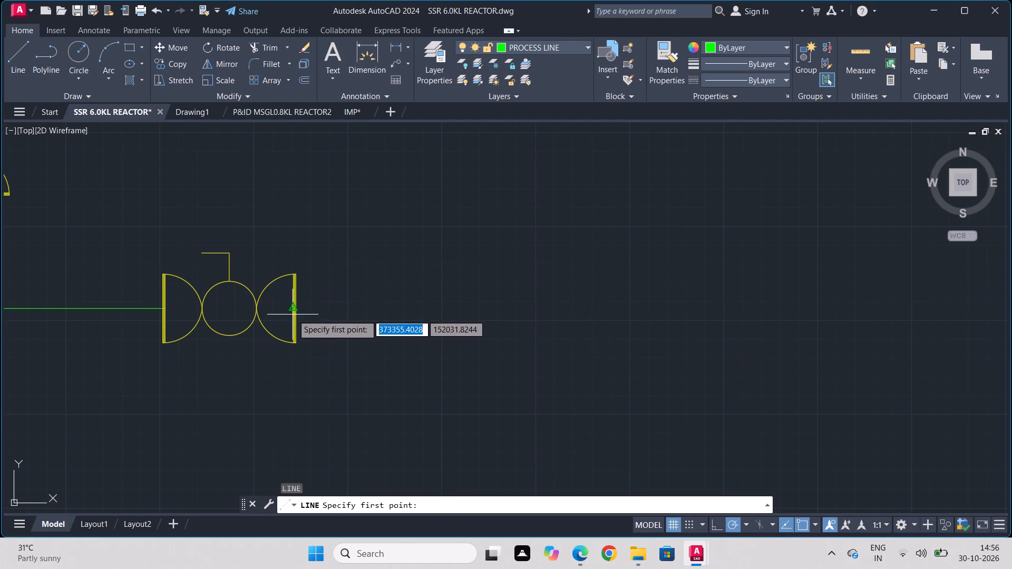
click(297, 312)
scroll(859, 311, down, 2)
middle_drag(859, 311, 830, 317)
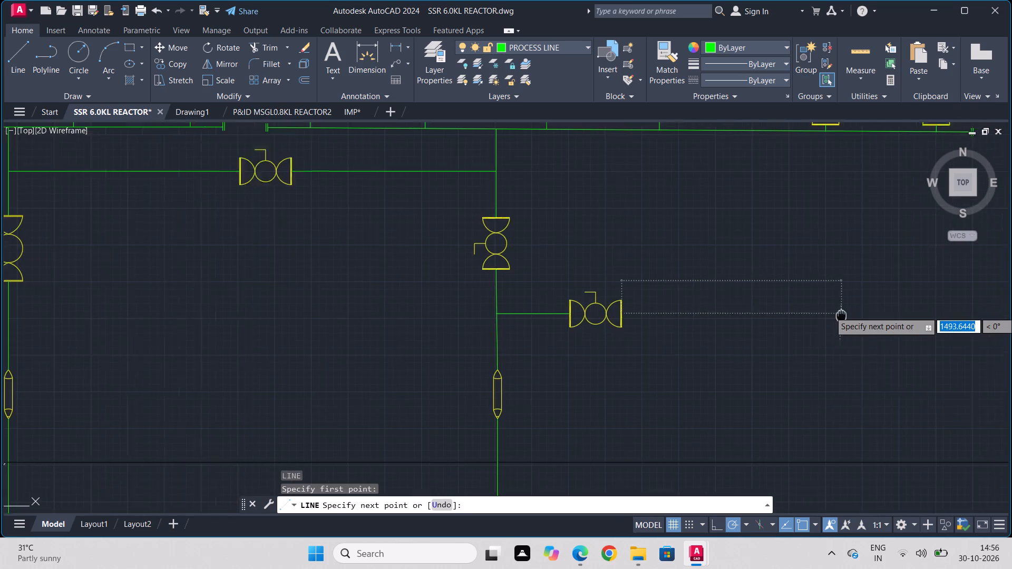
middle_drag(830, 317, 378, 393)
middle_drag(616, 360, 591, 449)
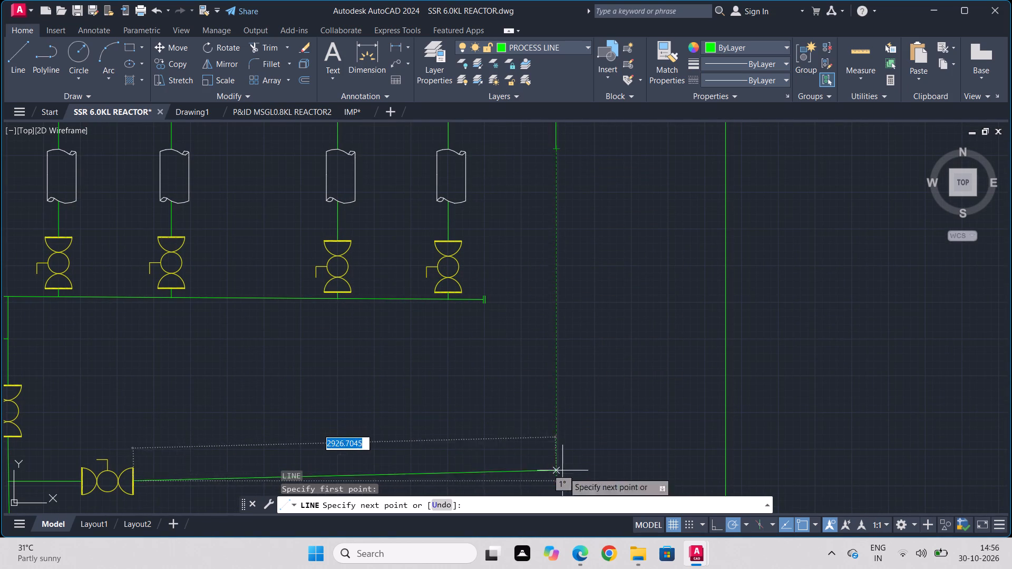
click(556, 486)
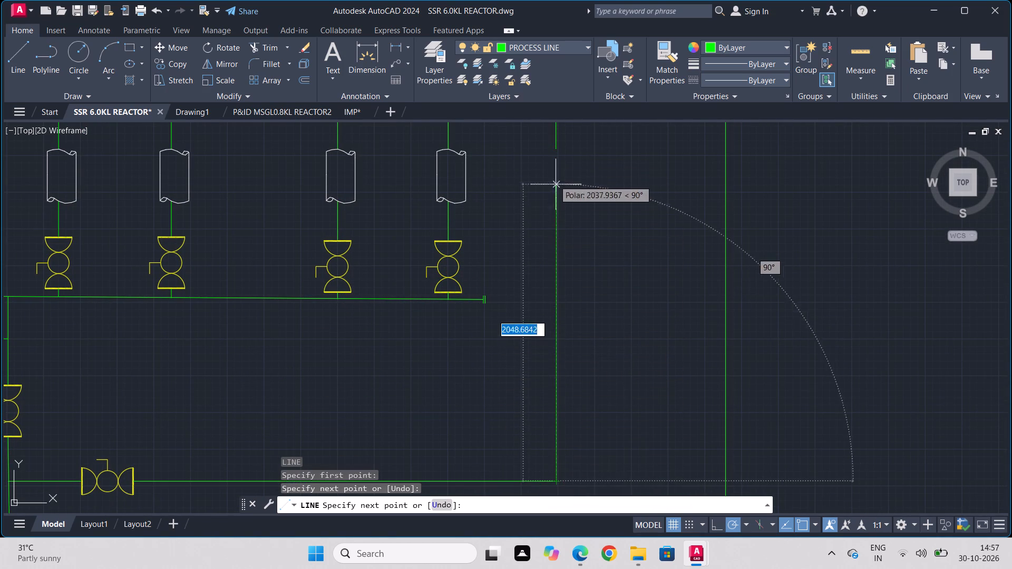
click(556, 148)
key(Escape)
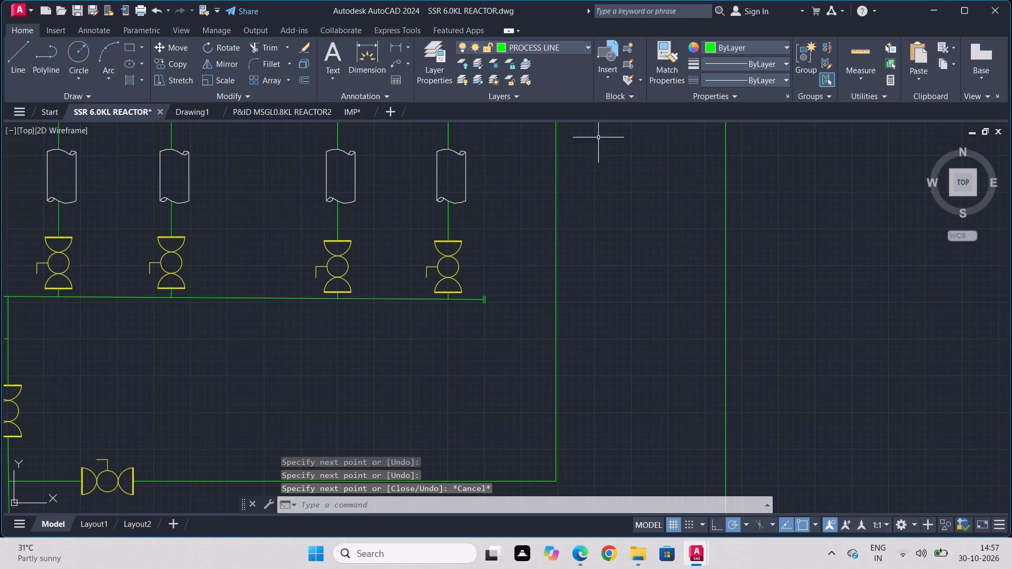
Join the two new branch segments and the existing vertical line into one polyline.
click(598, 138)
click(531, 342)
middle_drag(489, 456, 593, 187)
drag(603, 170, 570, 178)
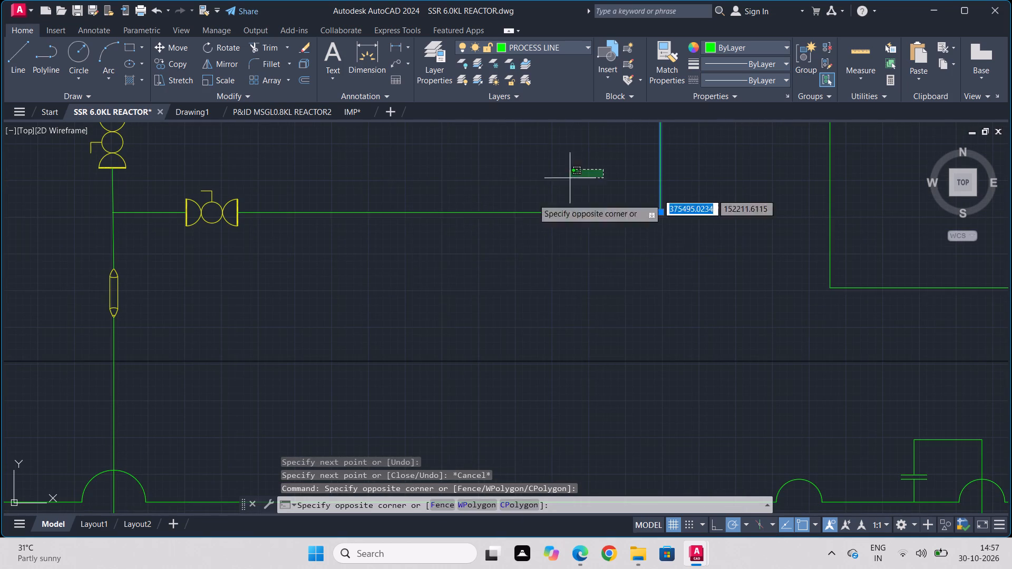
click(382, 313)
text(JO)
click(419, 361)
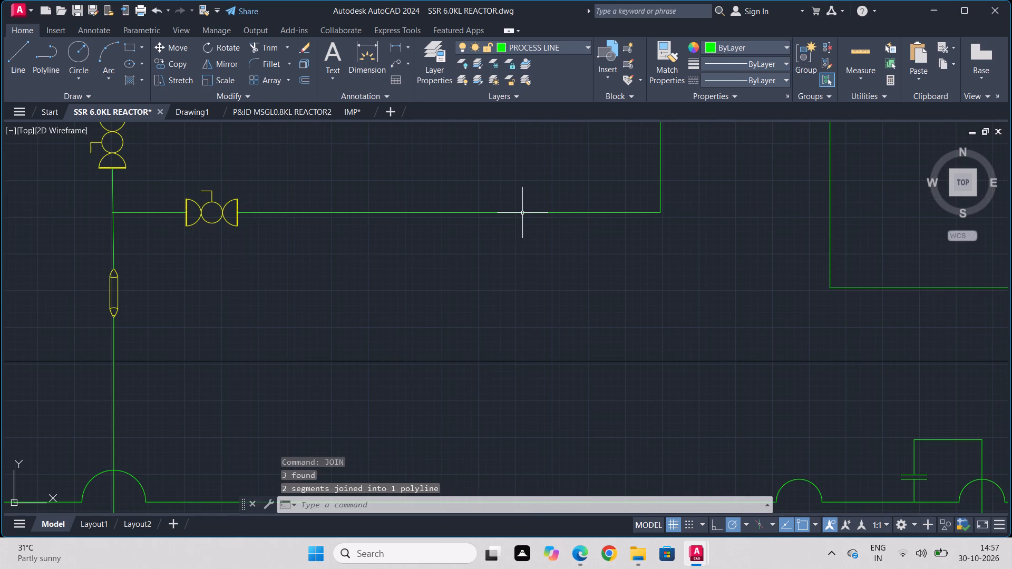
Move the leftover valve and its two flow arrows from beside the reactor to the spare symbols left of the utility connector arrows.
scroll(138, 273, down, 2)
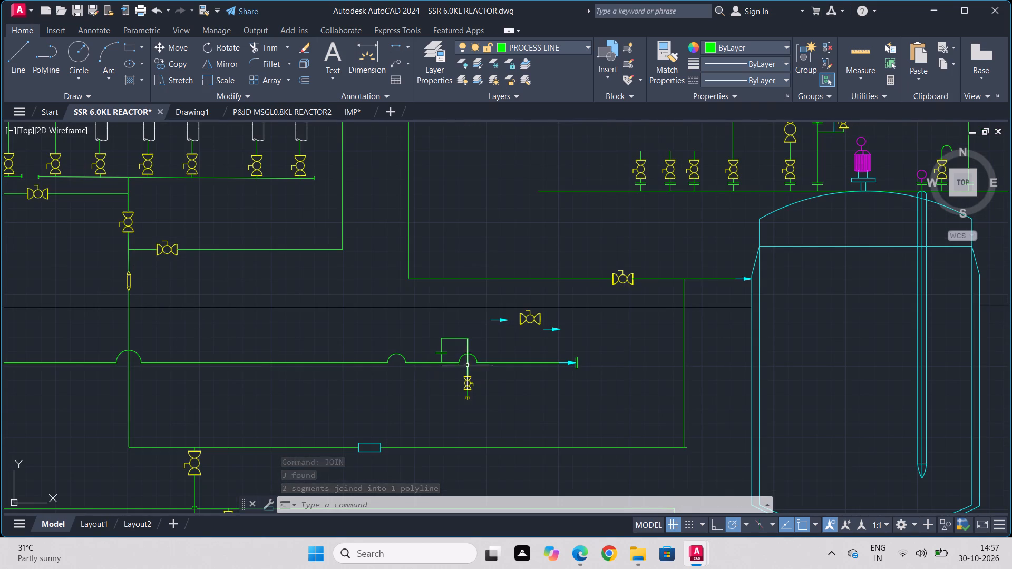
scroll(552, 303, up, 2)
drag(572, 299, 557, 301)
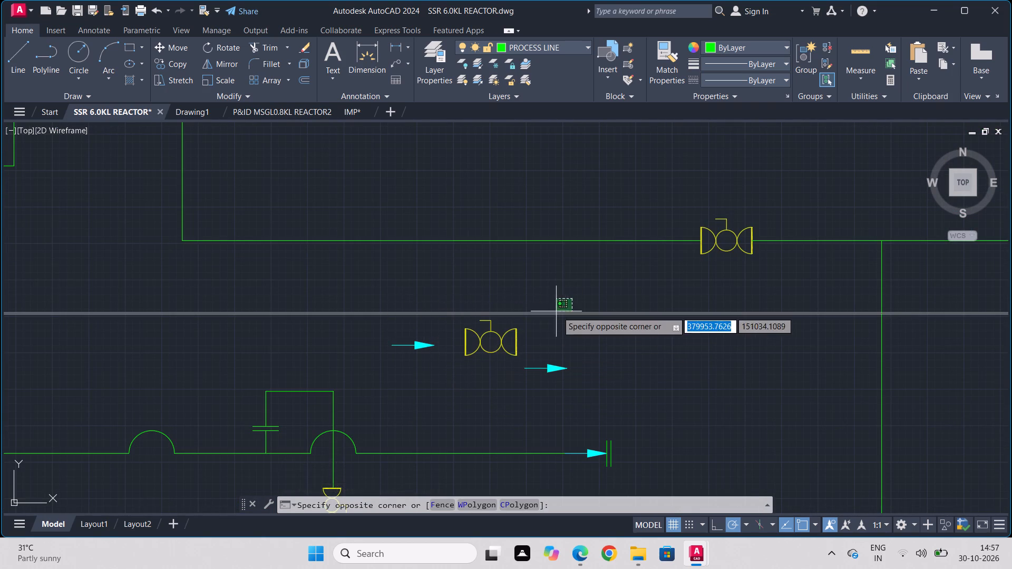
click(563, 283)
click(581, 340)
click(405, 382)
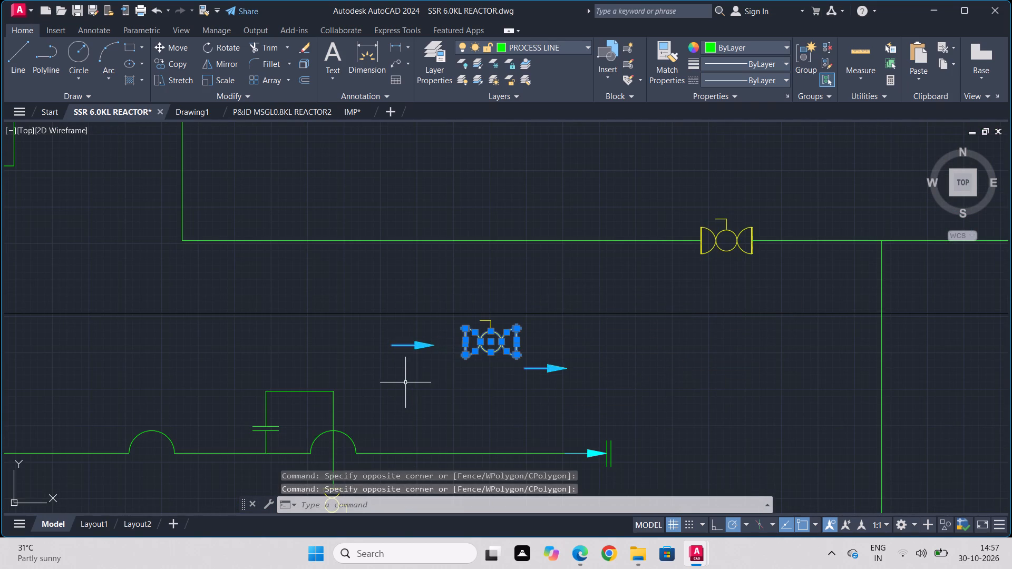
scroll(484, 327, up, 3)
click(510, 300)
click(402, 382)
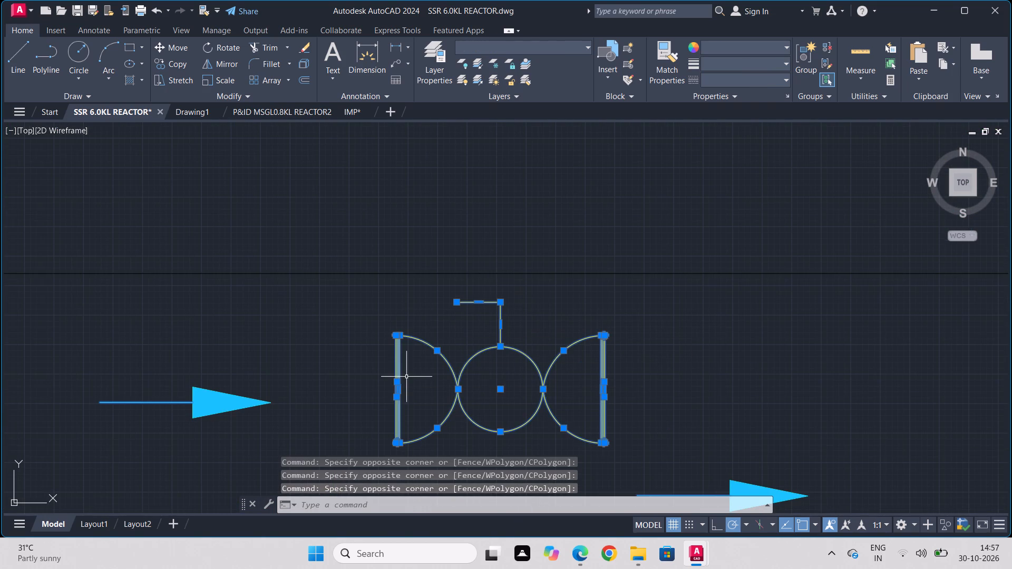
click(186, 45)
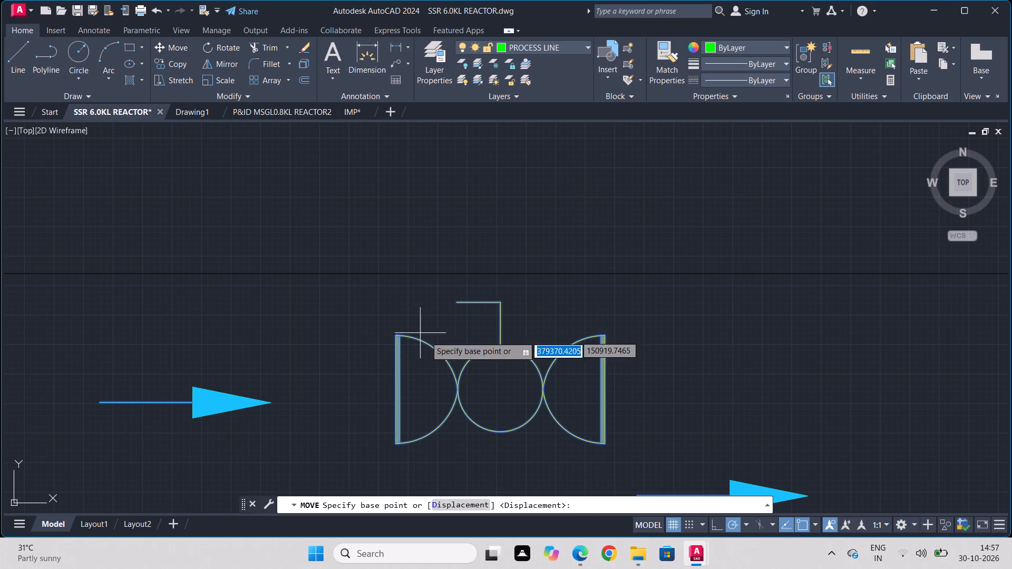
click(488, 302)
scroll(45, 321, down, 1)
middle_drag(45, 321, 871, 305)
scroll(813, 315, down, 1)
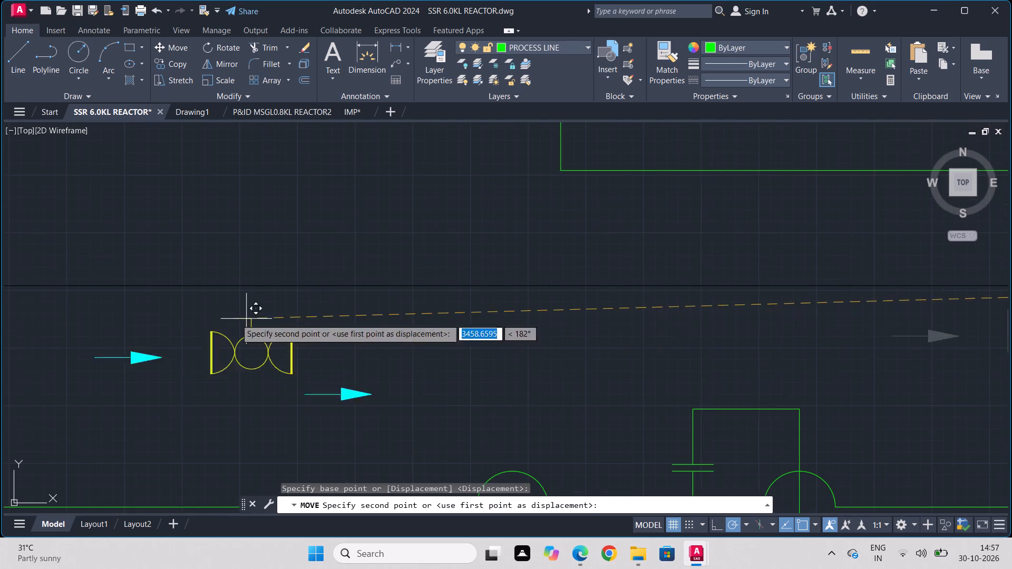
scroll(142, 323, down, 5)
middle_drag(135, 327, 976, 266)
click(472, 151)
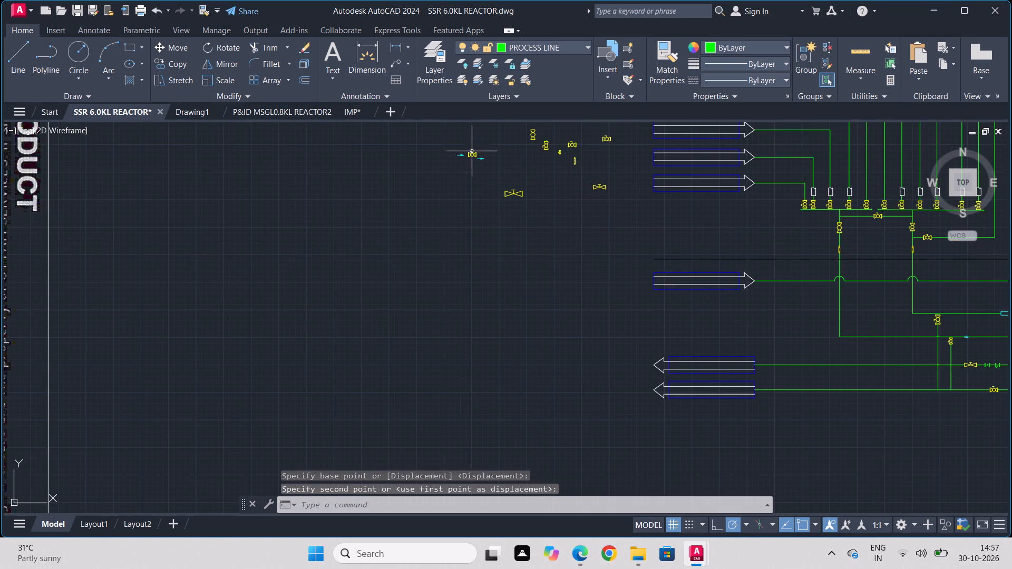
Move the four nearby spare connector arrows, with the loose white symbols and valve below them, up and away from the utility connector column.
middle_drag(649, 175, 581, 432)
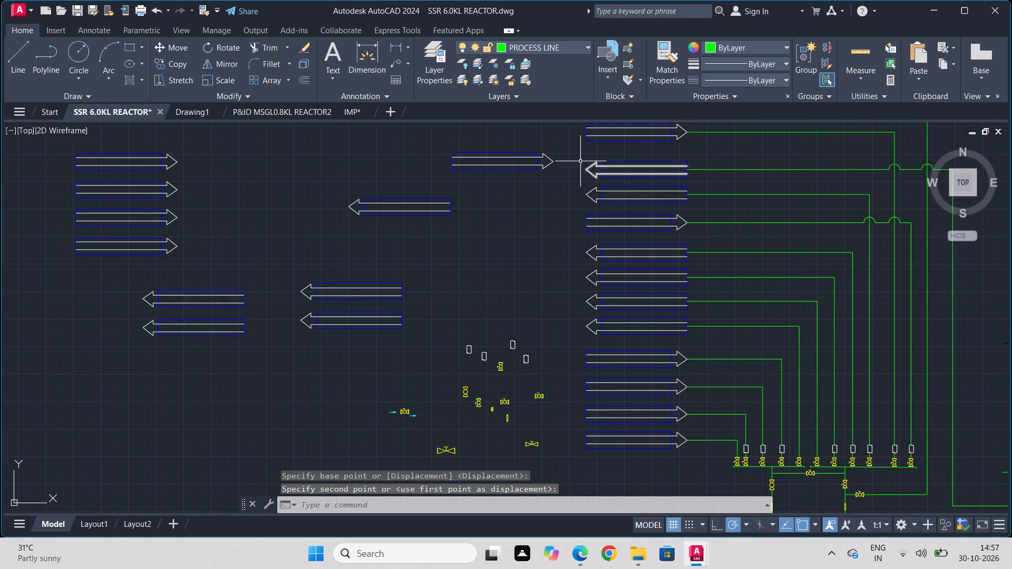
click(546, 134)
click(282, 371)
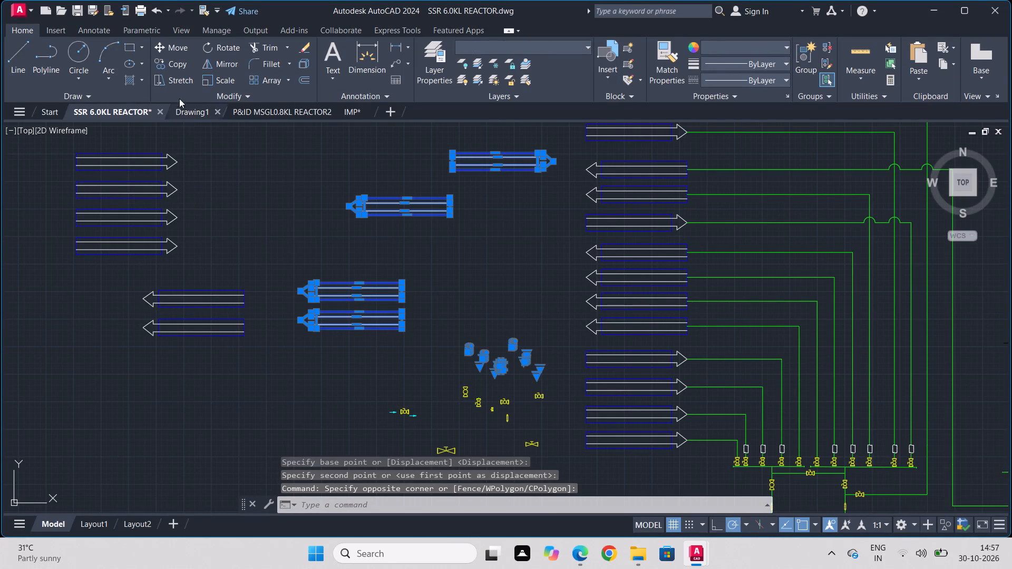
click(177, 51)
click(351, 205)
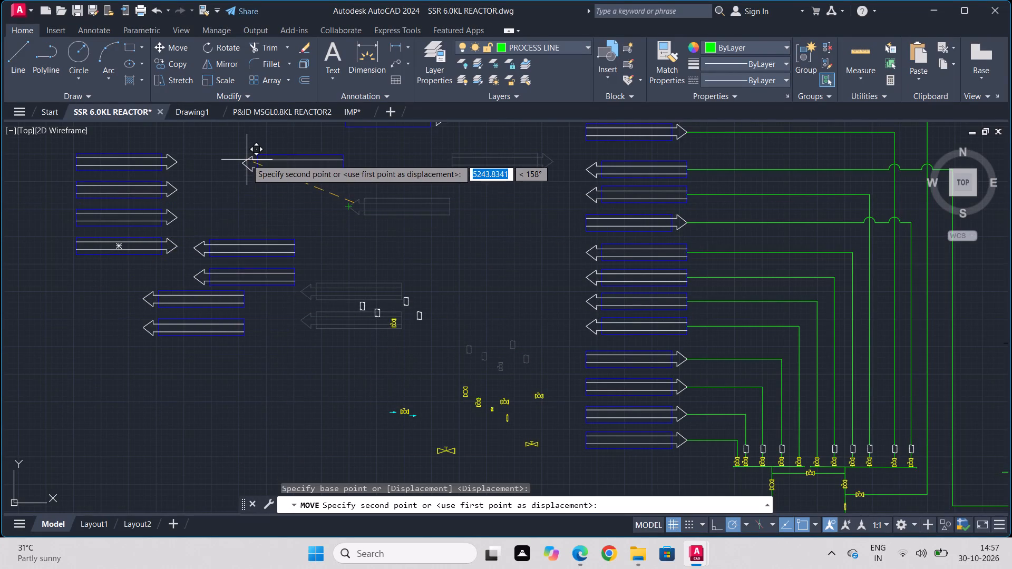
middle_drag(247, 159, 366, 398)
click(246, 209)
Move the remaining cluster of spare valves, fittings and flow arrows up and left, farther from the utility connector column.
scroll(501, 420, down, 1)
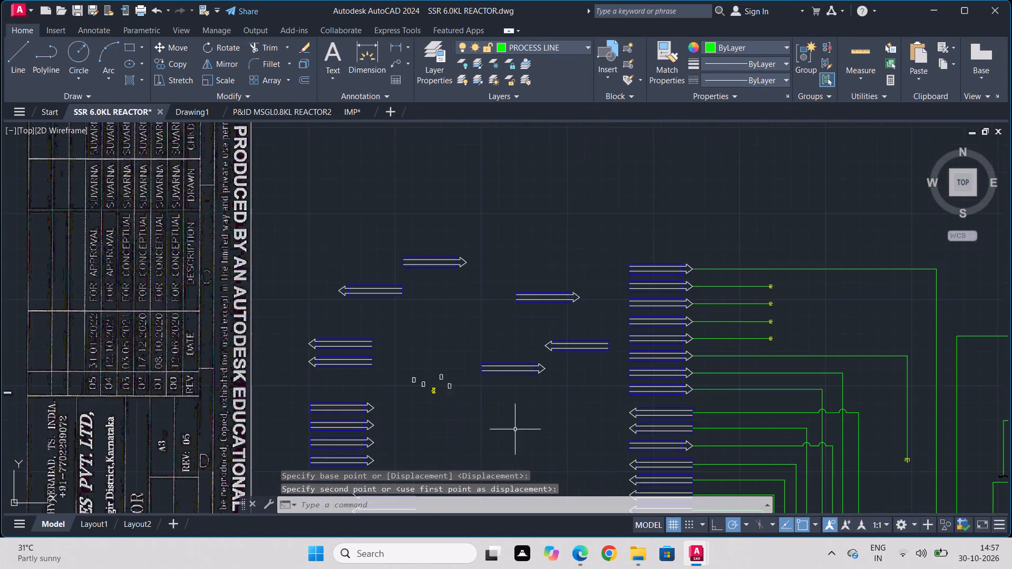
middle_drag(519, 433, 431, 181)
click(512, 281)
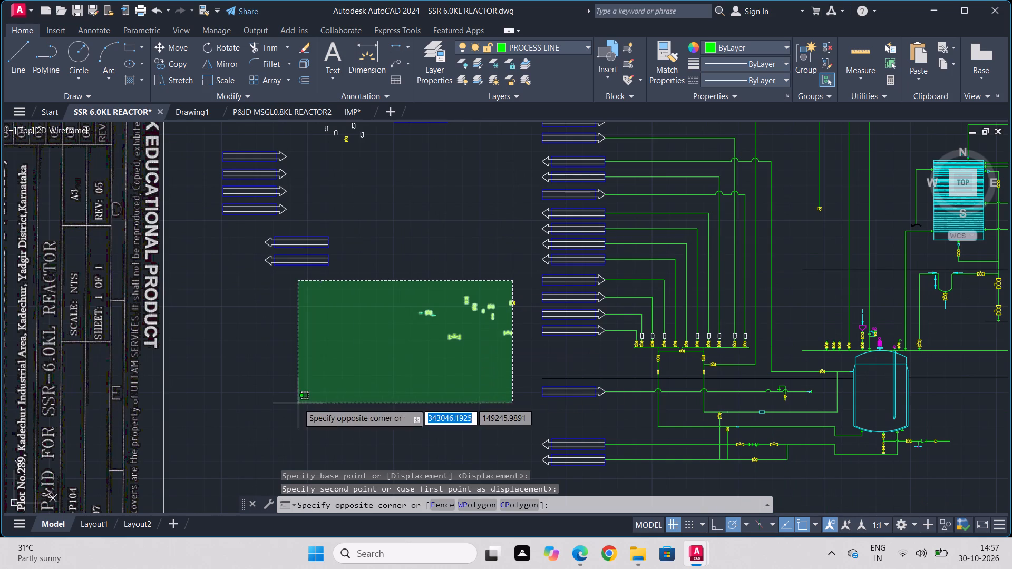
click(354, 374)
scroll(499, 313, up, 1)
scroll(499, 313, down, 1)
scroll(499, 313, up, 1)
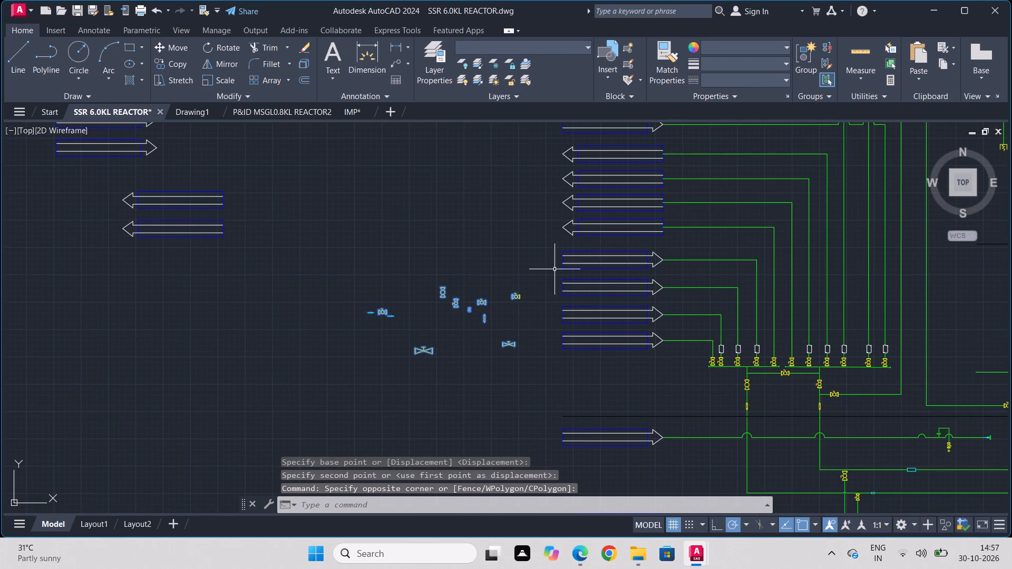
click(528, 286)
click(449, 360)
click(166, 49)
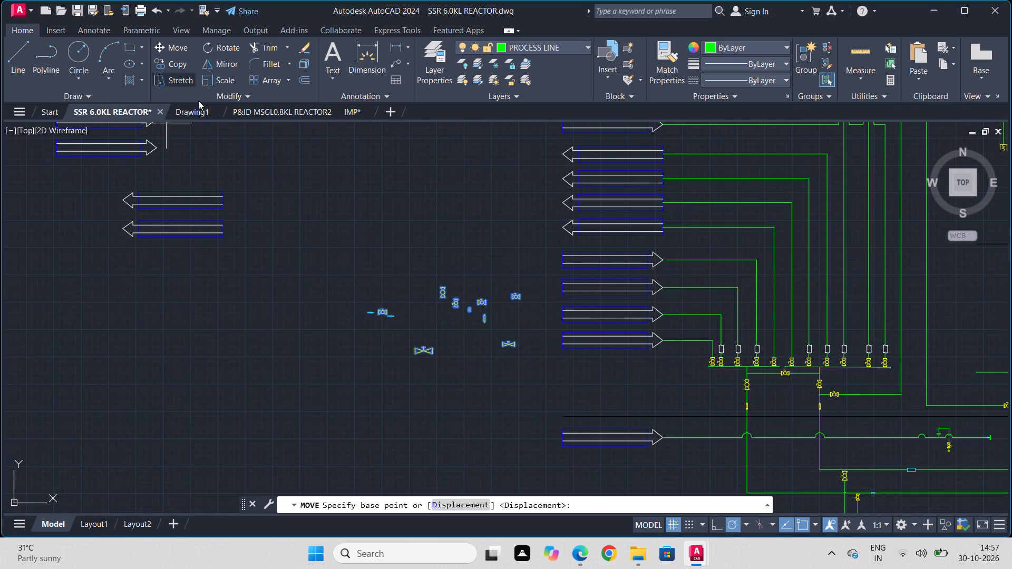
click(454, 309)
middle_drag(316, 180, 323, 251)
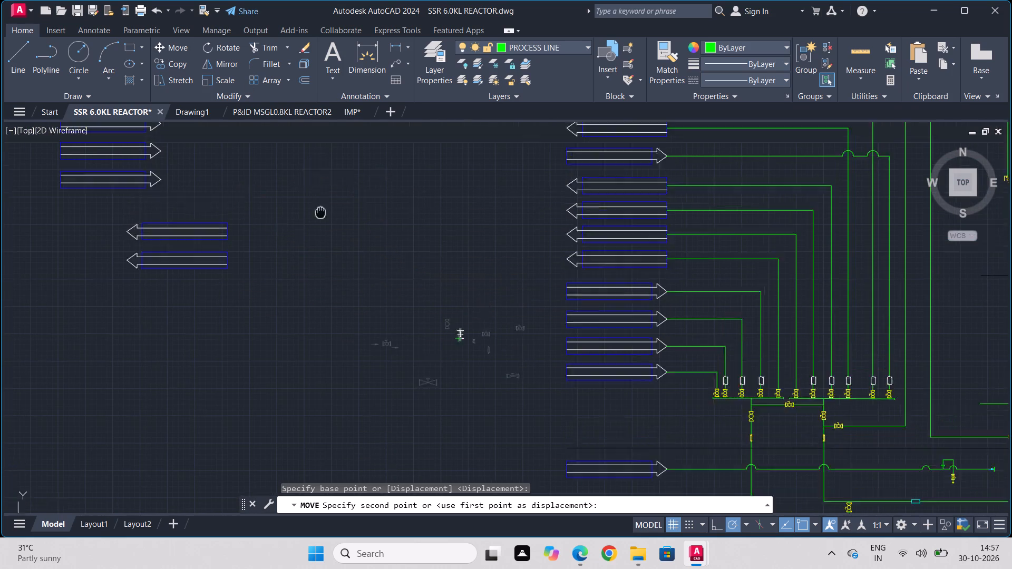
middle_drag(323, 251, 333, 368)
click(309, 295)
Move the three upper spare connector arrows farther left, clear of the column of connected arrows.
scroll(526, 166, up, 1)
middle_drag(526, 166, 492, 337)
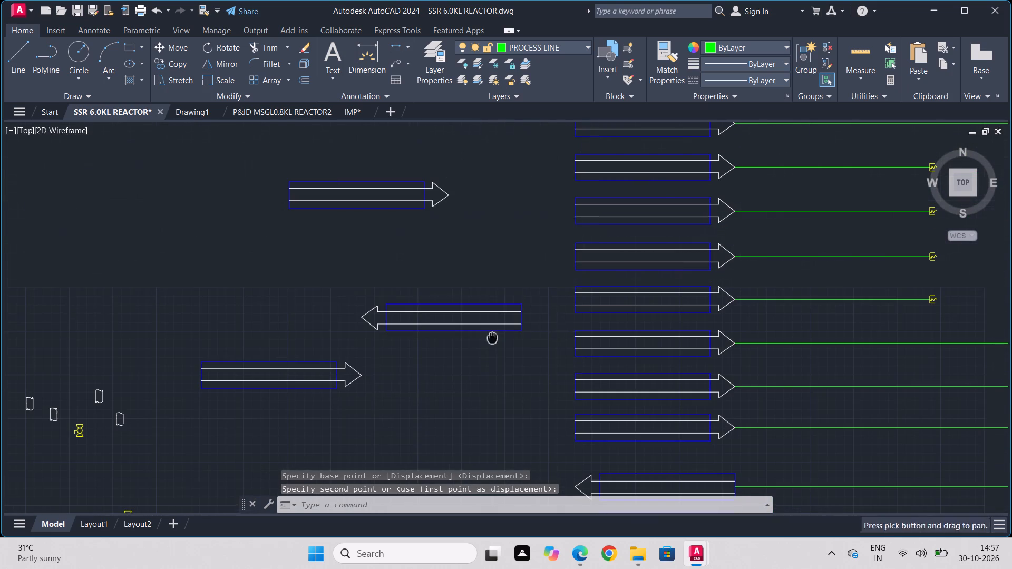
drag(515, 258, 505, 271)
click(275, 396)
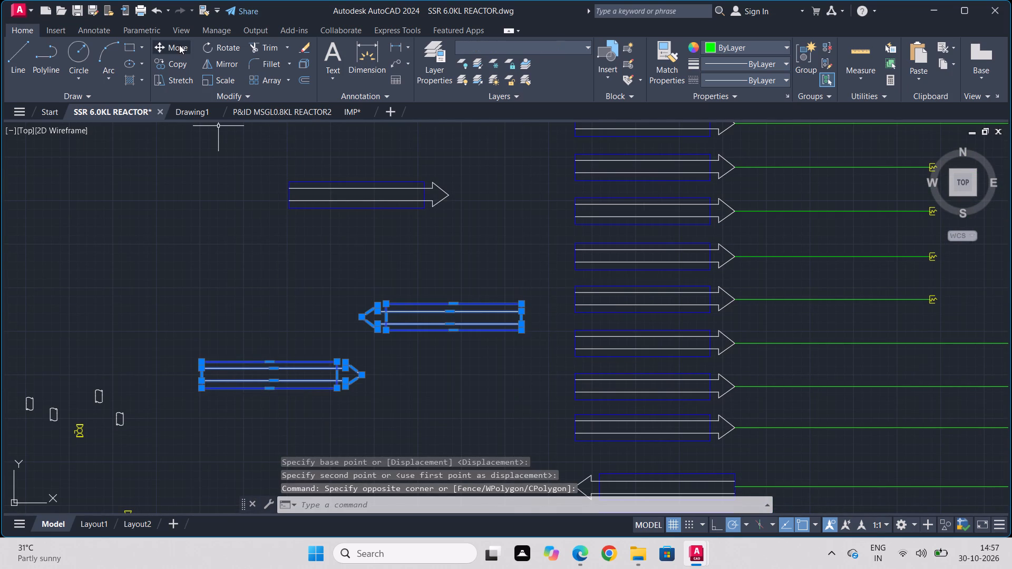
click(179, 47)
click(353, 322)
click(177, 240)
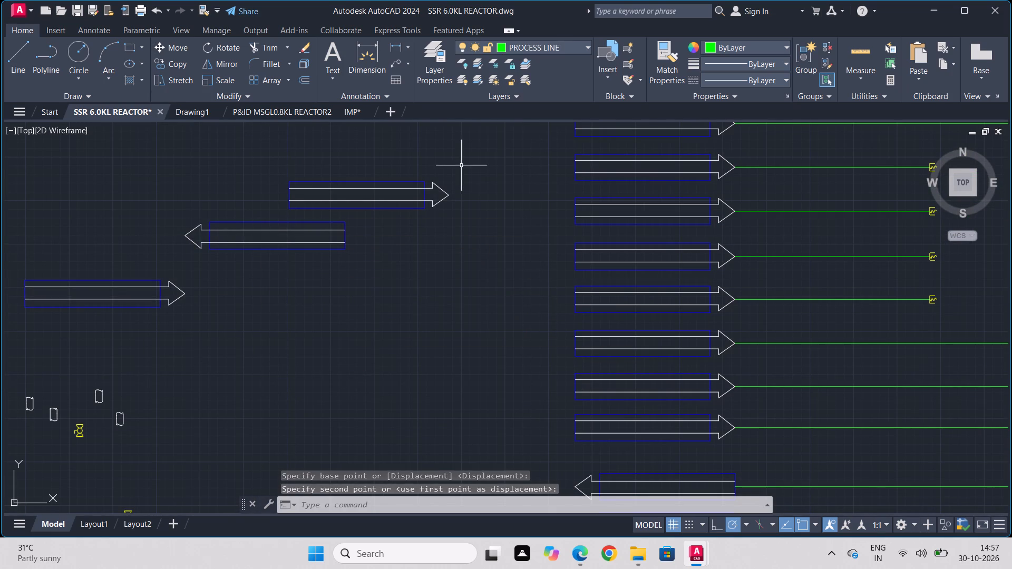
click(456, 152)
click(287, 280)
click(159, 52)
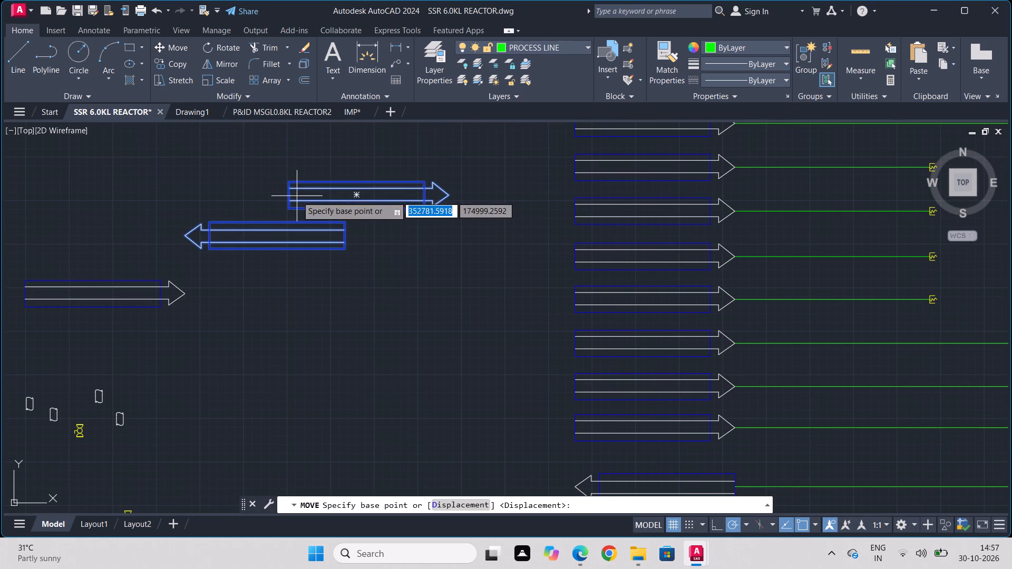
click(297, 196)
click(83, 184)
Make TEXT the current layer for labelling the connector arrows.
scroll(369, 217, down, 1)
middle_drag(371, 223, 264, 420)
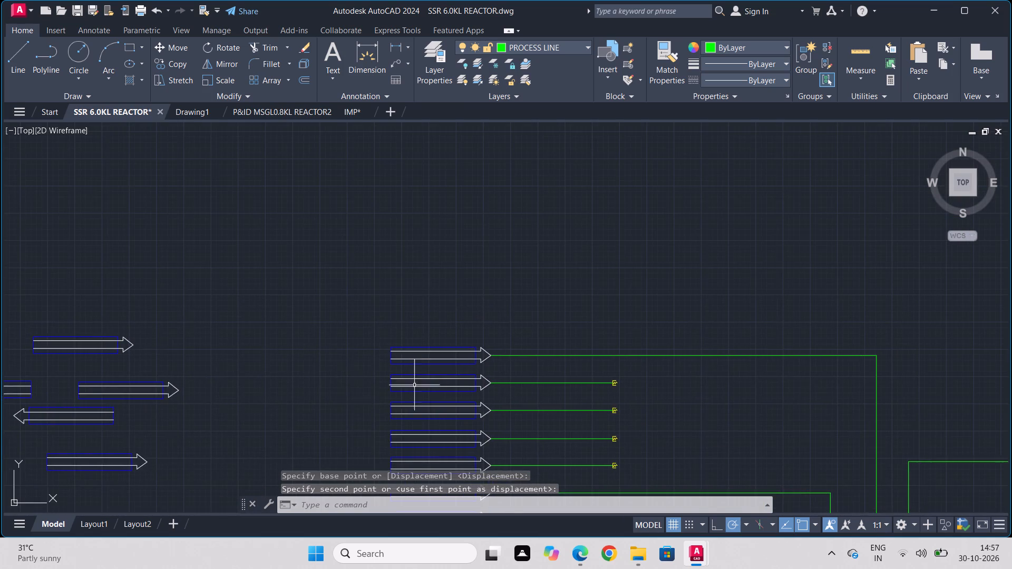
scroll(422, 373, up, 3)
scroll(349, 291, up, 3)
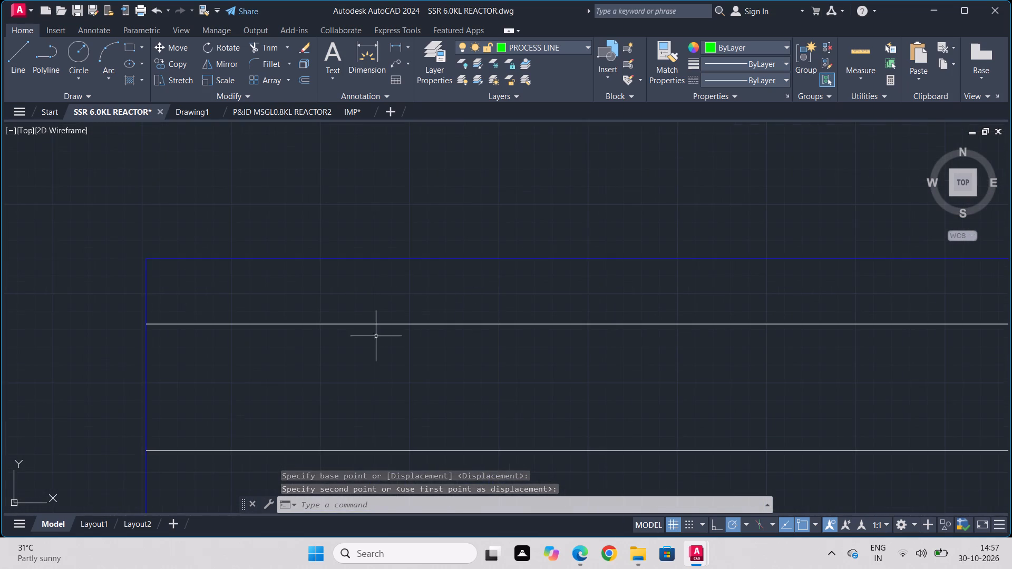
middle_drag(379, 362, 371, 316)
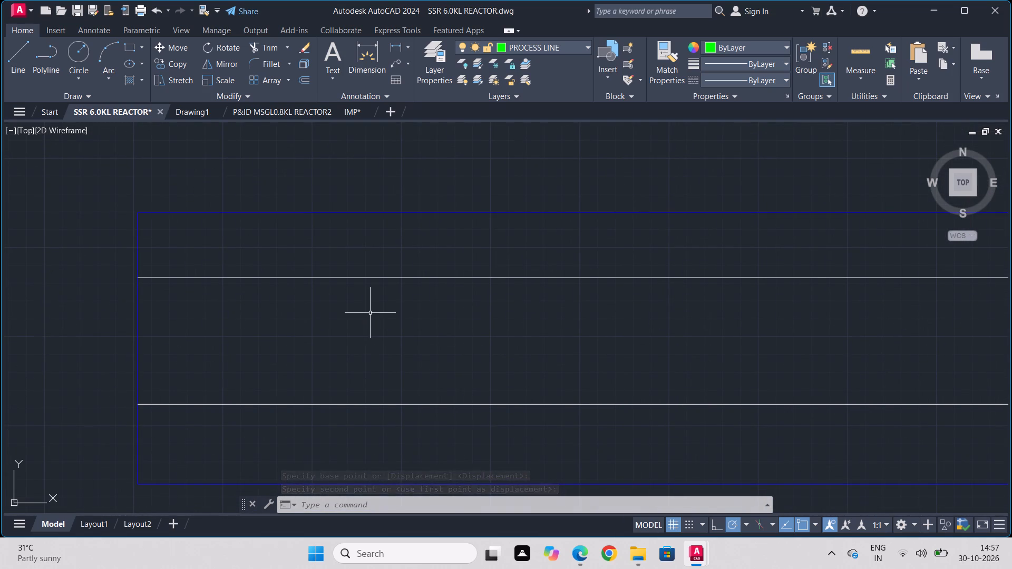
text(TR)
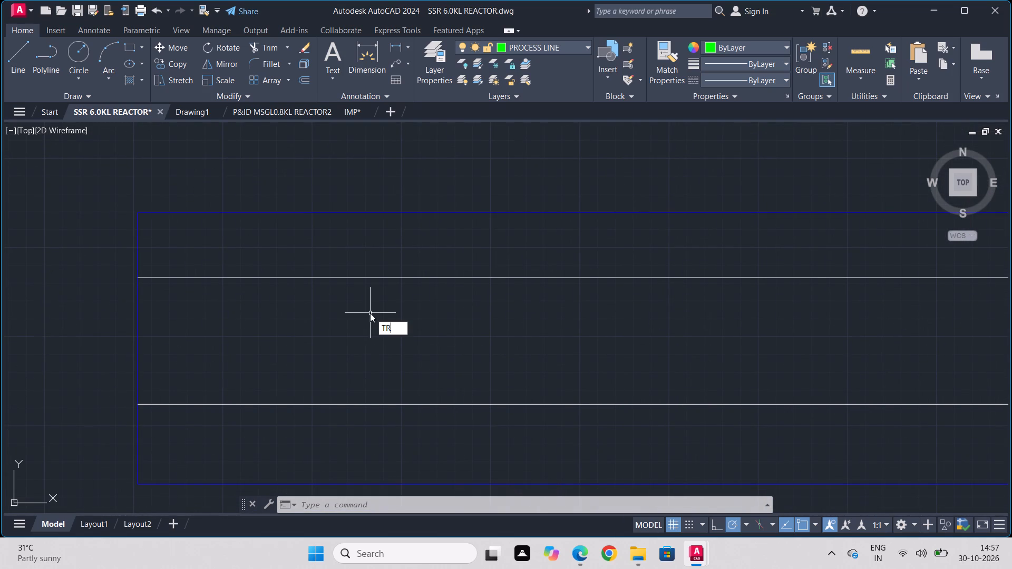
key(BackSpace)
click(435, 64)
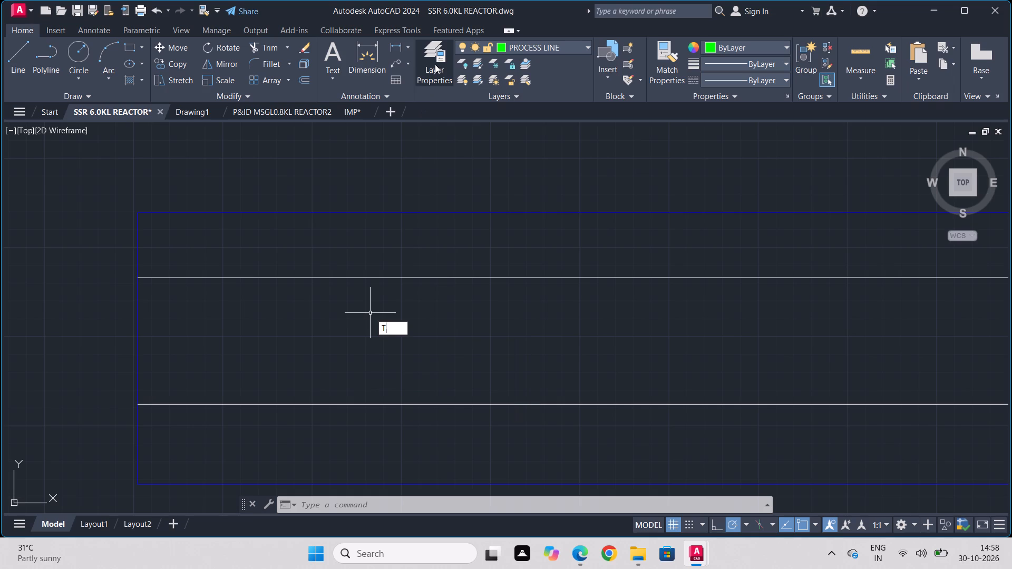
click(434, 66)
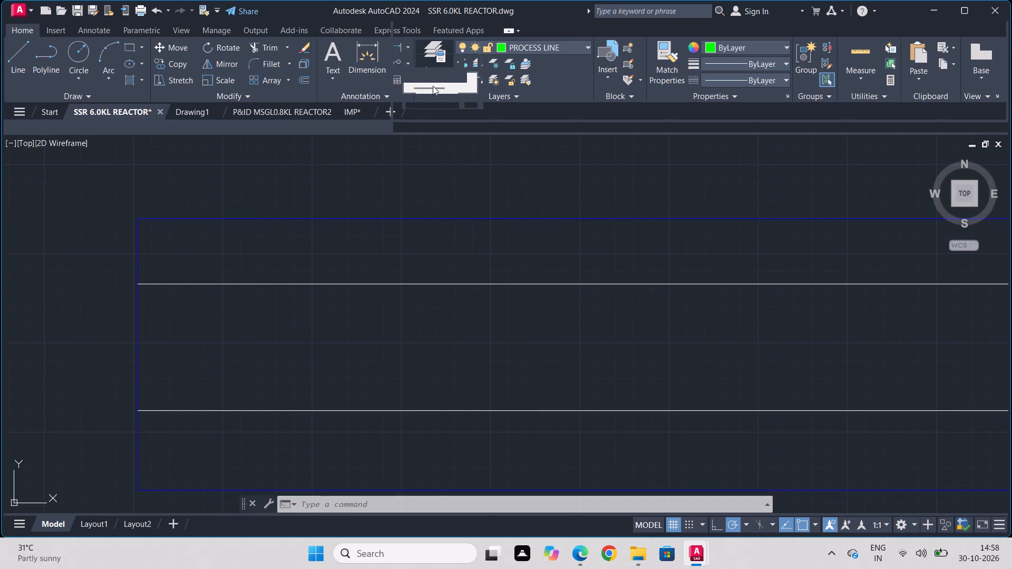
scroll(569, 89, down, 2)
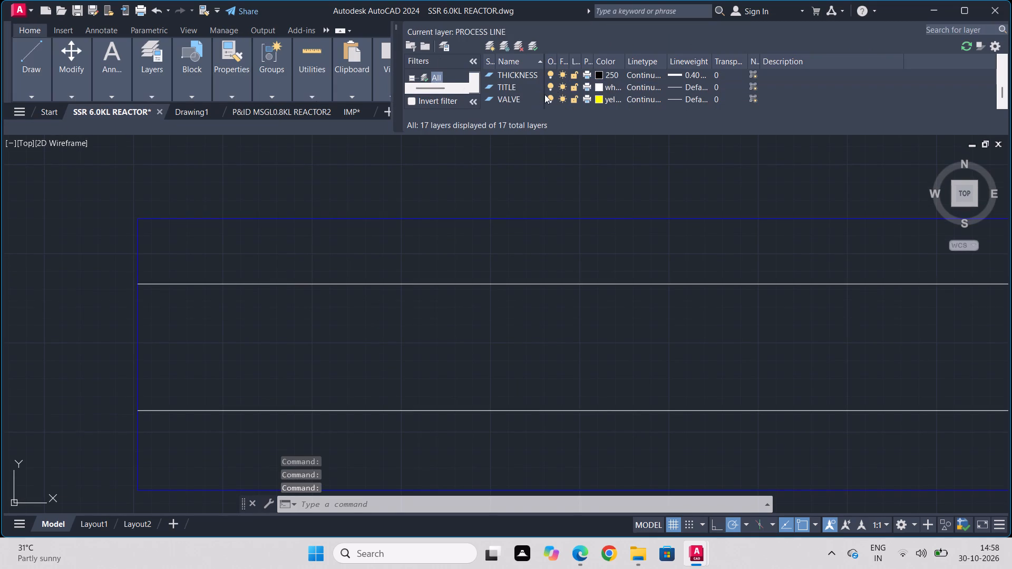
scroll(513, 94, up, 1)
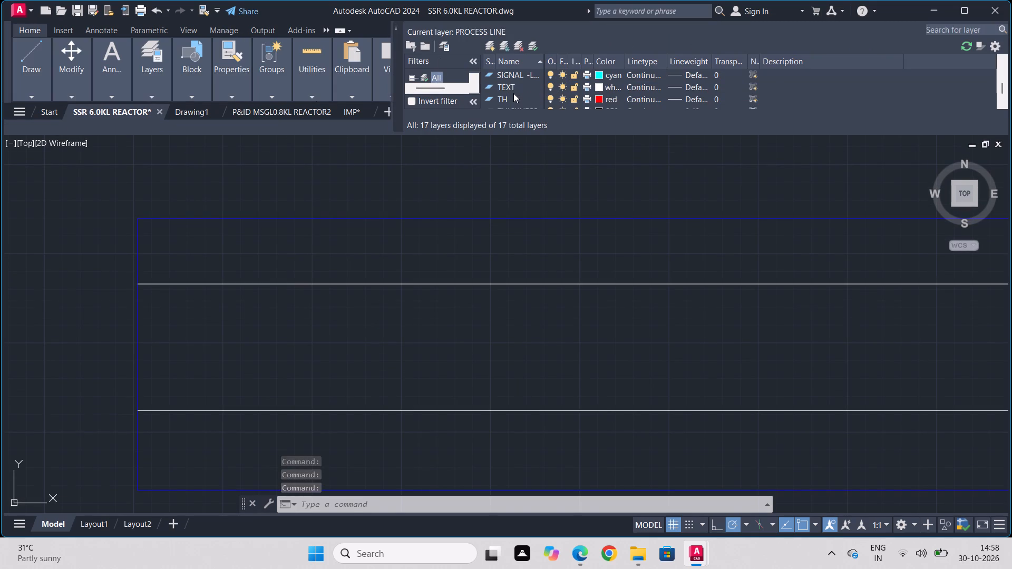
double_click(488, 84)
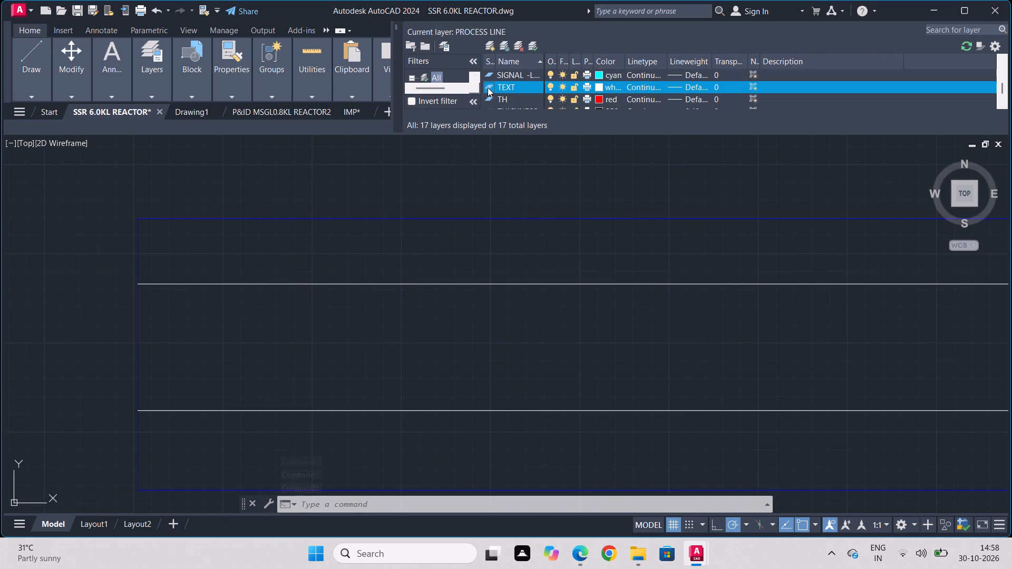
double_click(488, 87)
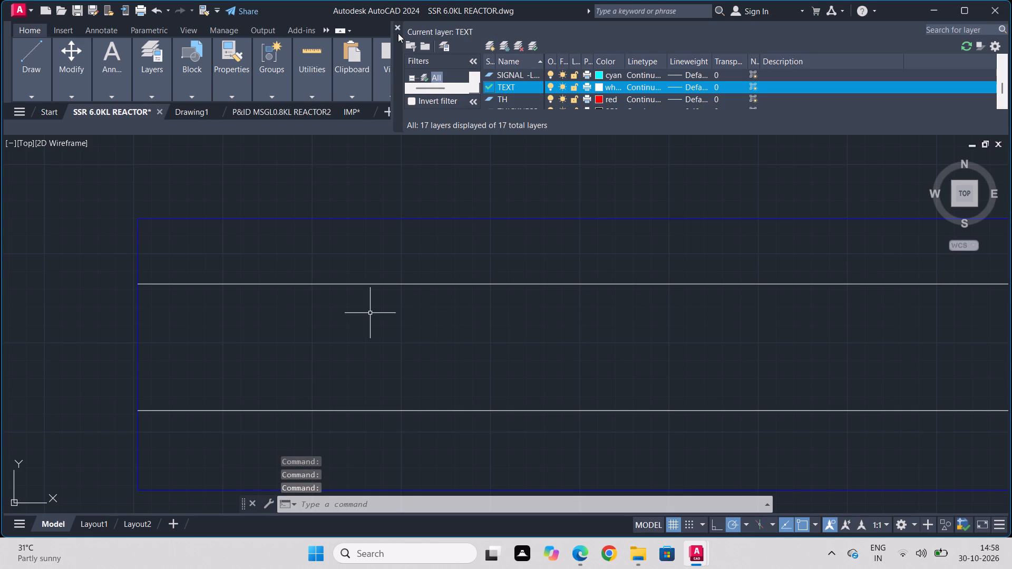
click(398, 22)
click(395, 26)
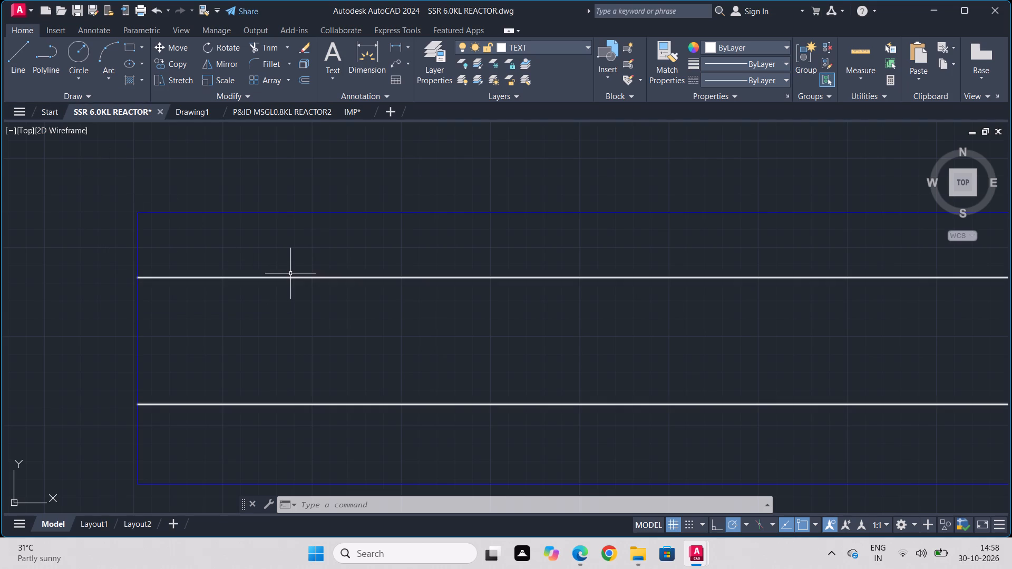
Create the single-line text label "US202003-P---" near the upper edge of the connector arrow's blue box, picking its height and rotation on screen.
text(TEXT)
key(Return)
scroll(351, 252, up, 4)
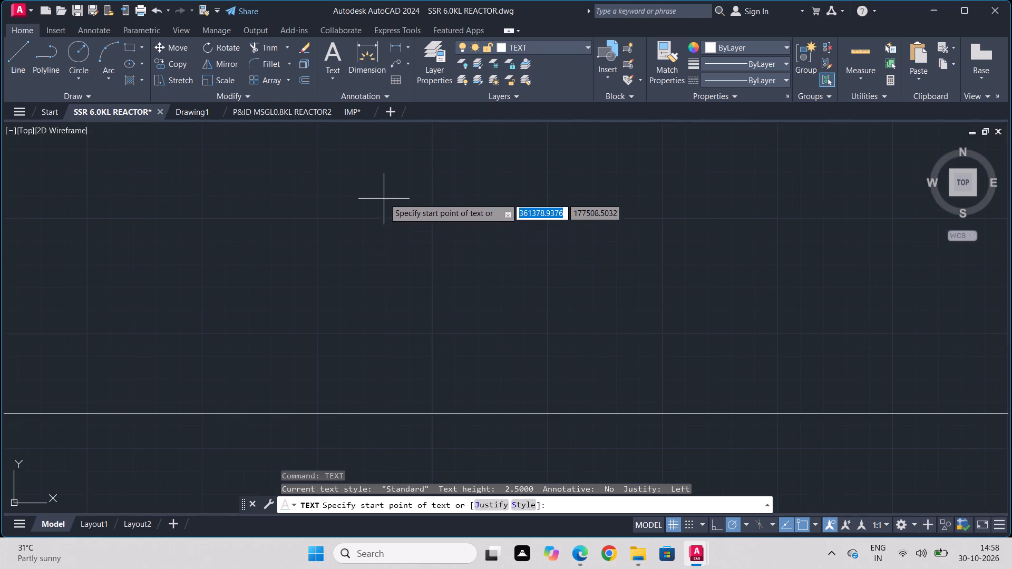
click(438, 177)
click(440, 343)
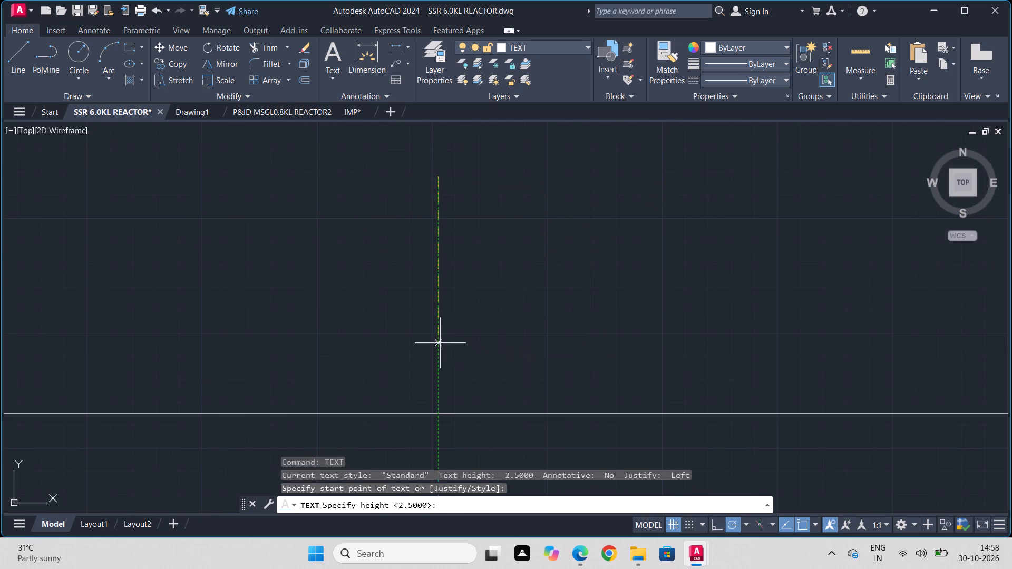
click(439, 331)
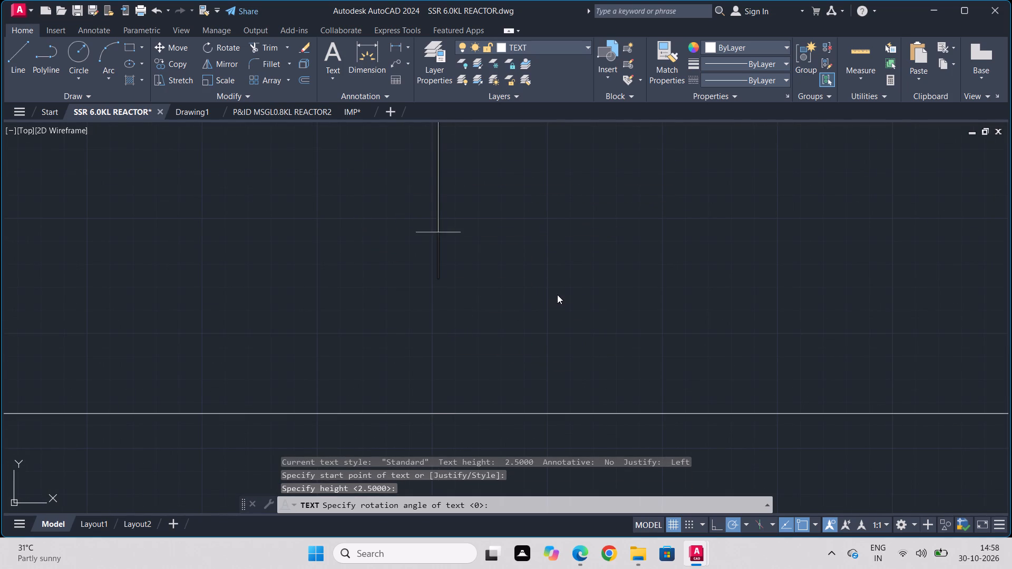
scroll(501, 318, down, 3)
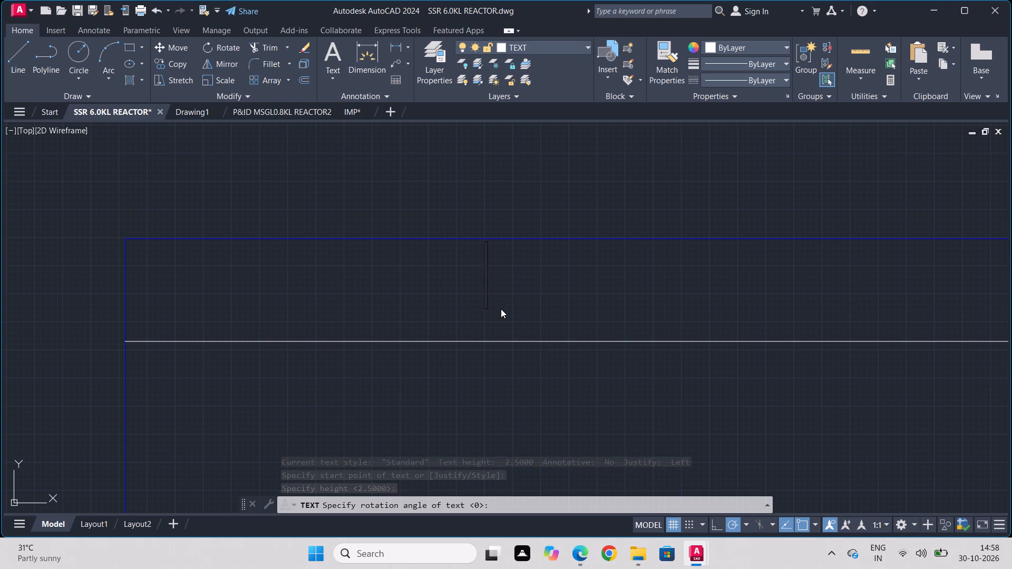
text(US)
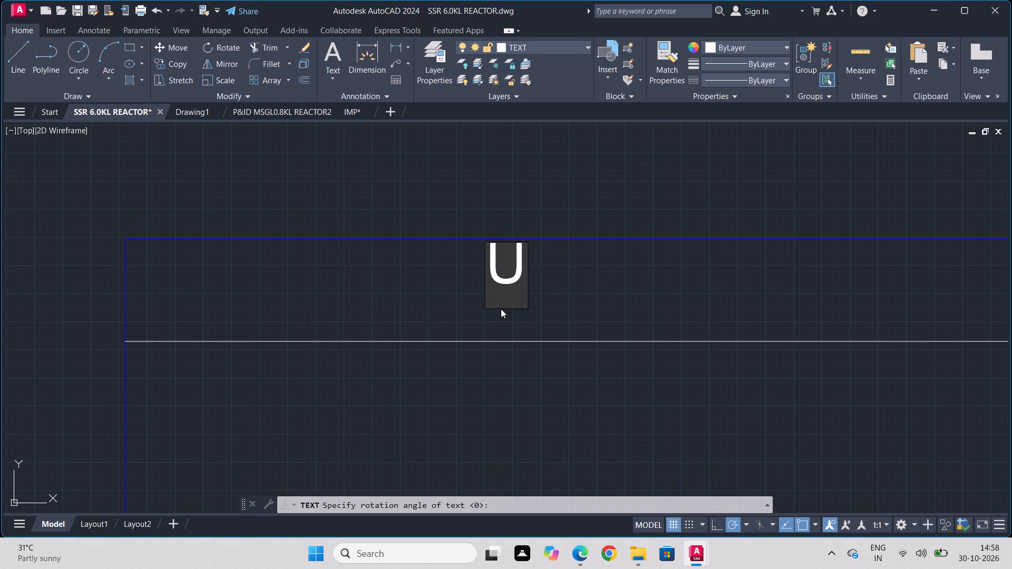
text(202003)
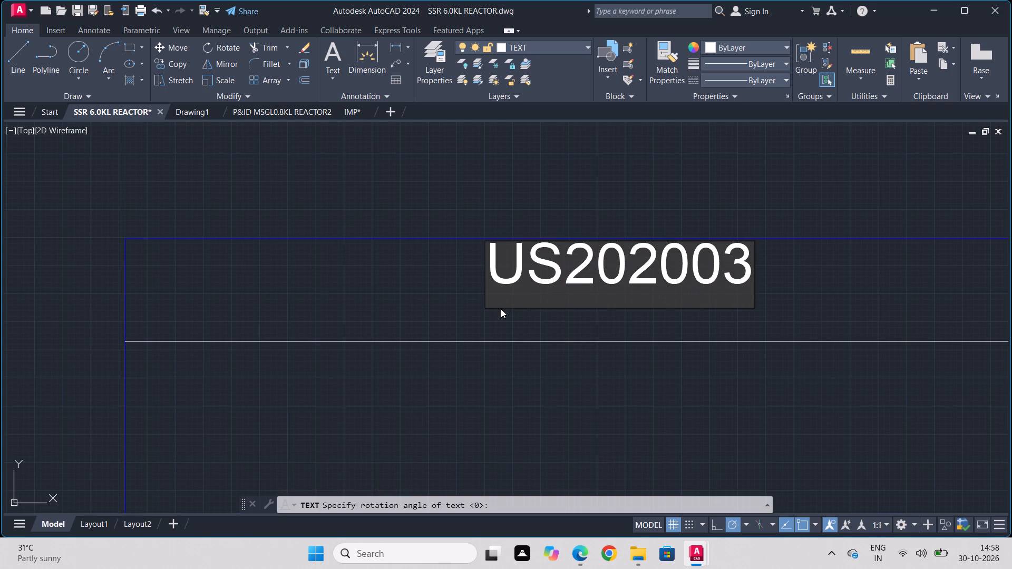
text(-P---)
key(Return)
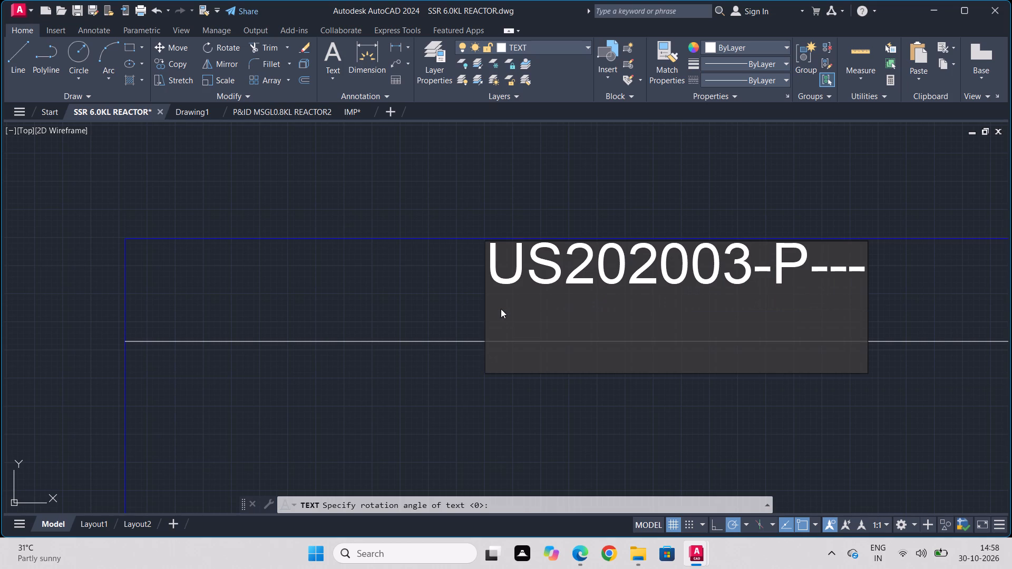
key(Return)
Rotate the vertical US202003-P--- label 90 degrees about its lower end so it reads horizontally.
click(501, 309)
click(484, 317)
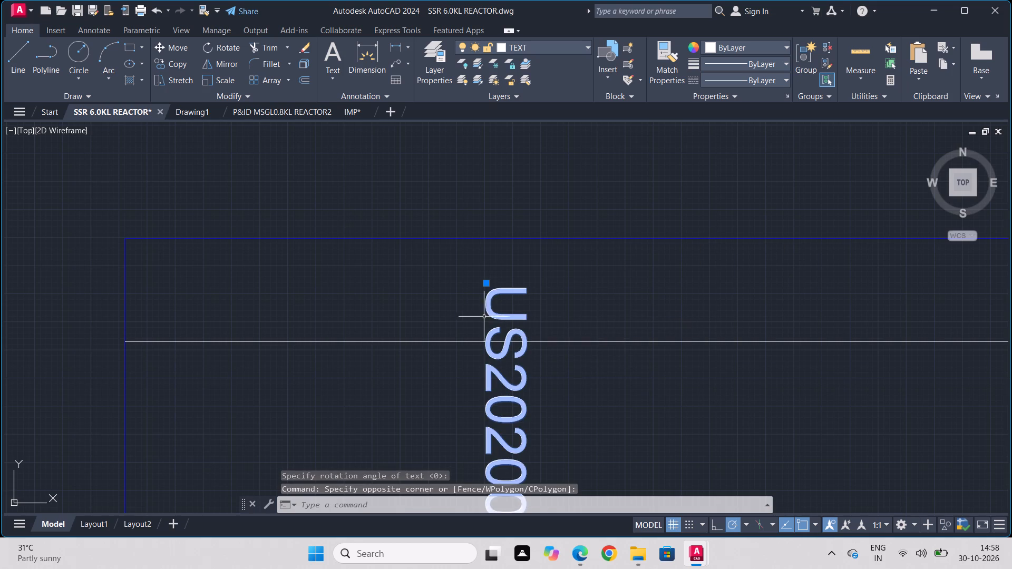
click(218, 52)
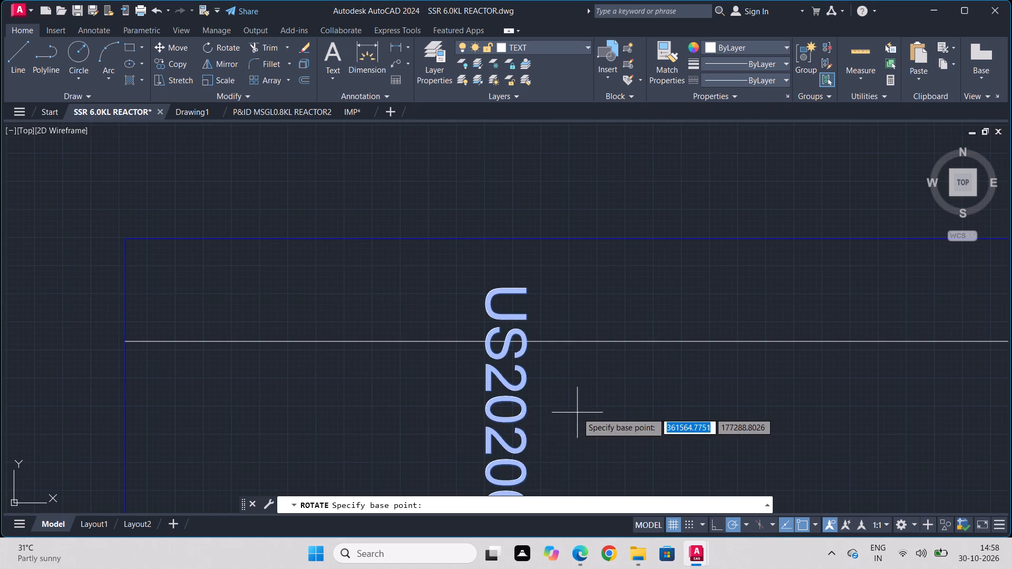
scroll(577, 413, down, 1)
middle_drag(577, 396, 614, 206)
click(565, 381)
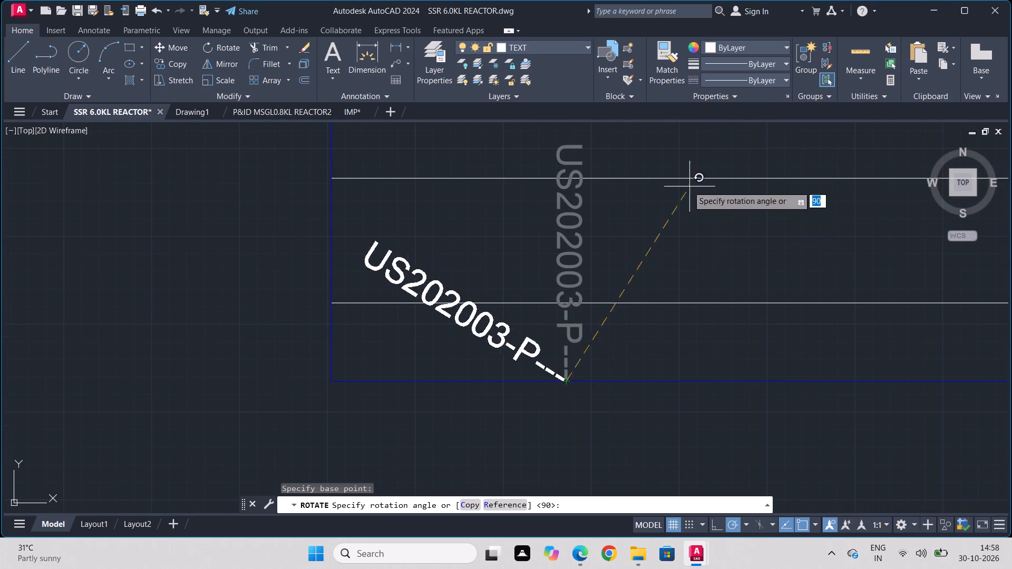
click(564, 250)
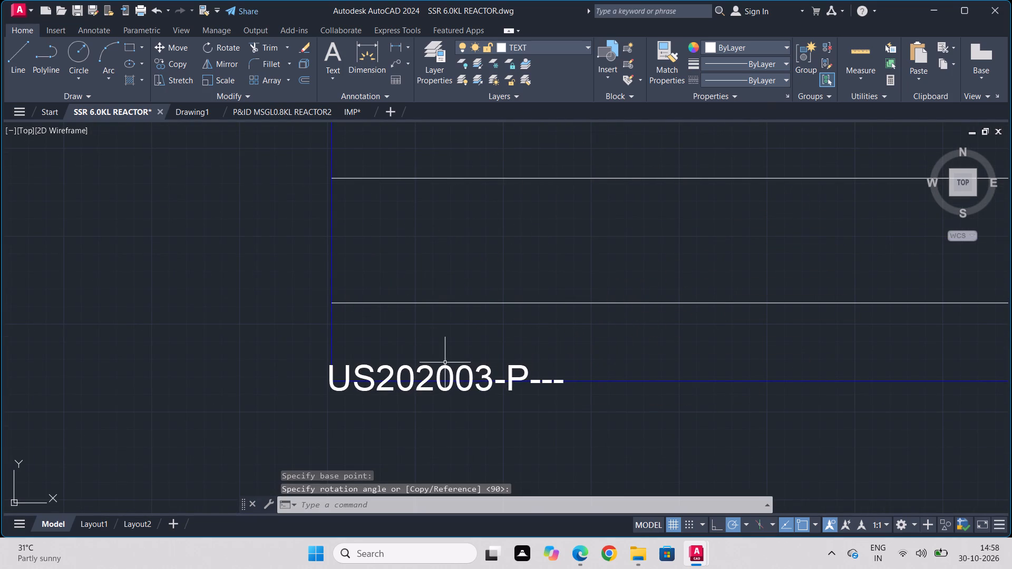
Move the US202003-P--- label into the band above the arrow's upper line, near the arrowhead end of the blue box.
click(430, 375)
click(171, 51)
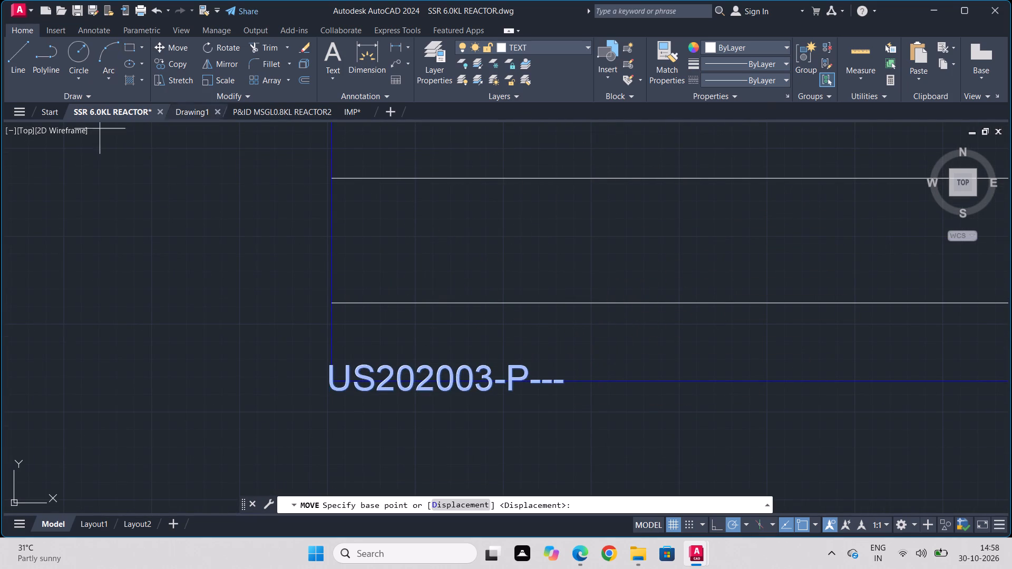
click(333, 389)
middle_drag(590, 225, 515, 328)
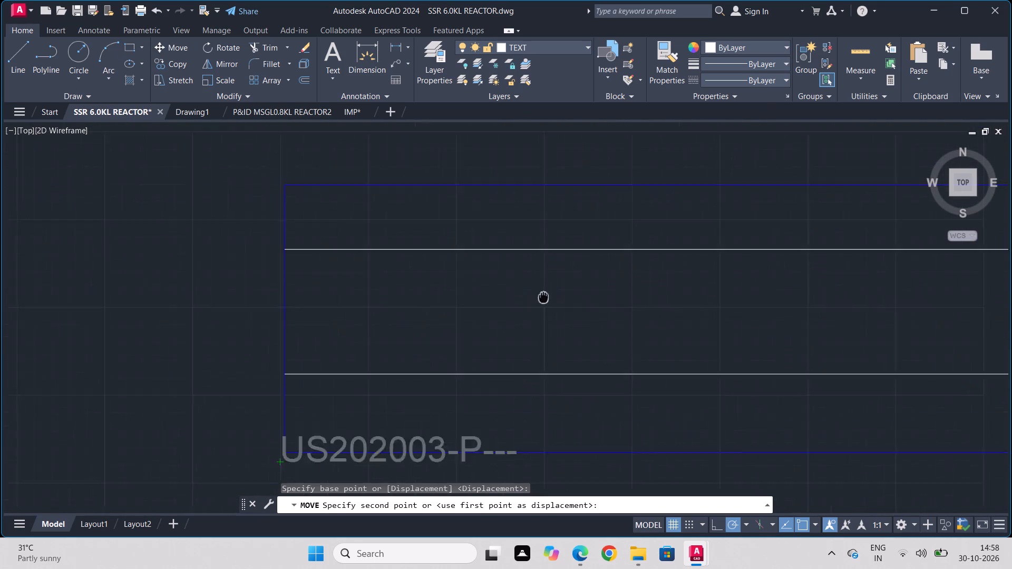
middle_drag(515, 328, 438, 382)
middle_drag(518, 320, 365, 286)
scroll(601, 302, down, 1)
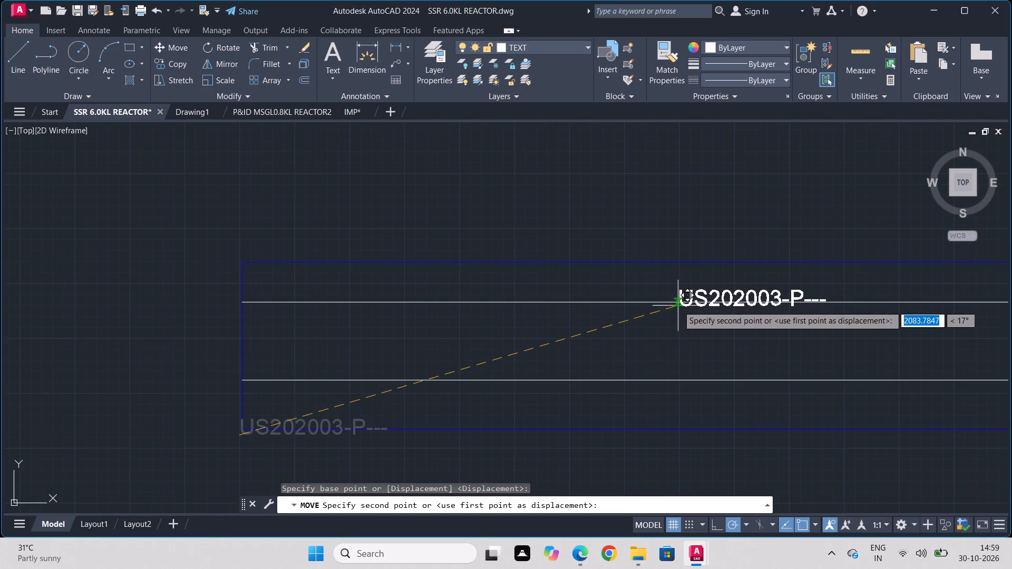
scroll(678, 296, up, 3)
middle_drag(678, 295, 567, 295)
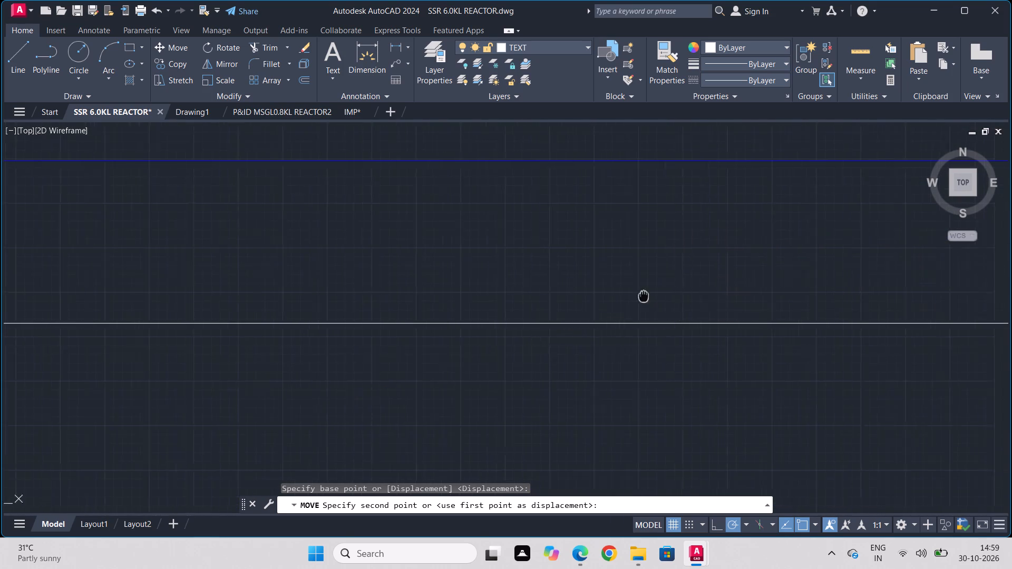
middle_drag(567, 295, 479, 300)
scroll(479, 300, down, 2)
middle_drag(478, 300, 248, 271)
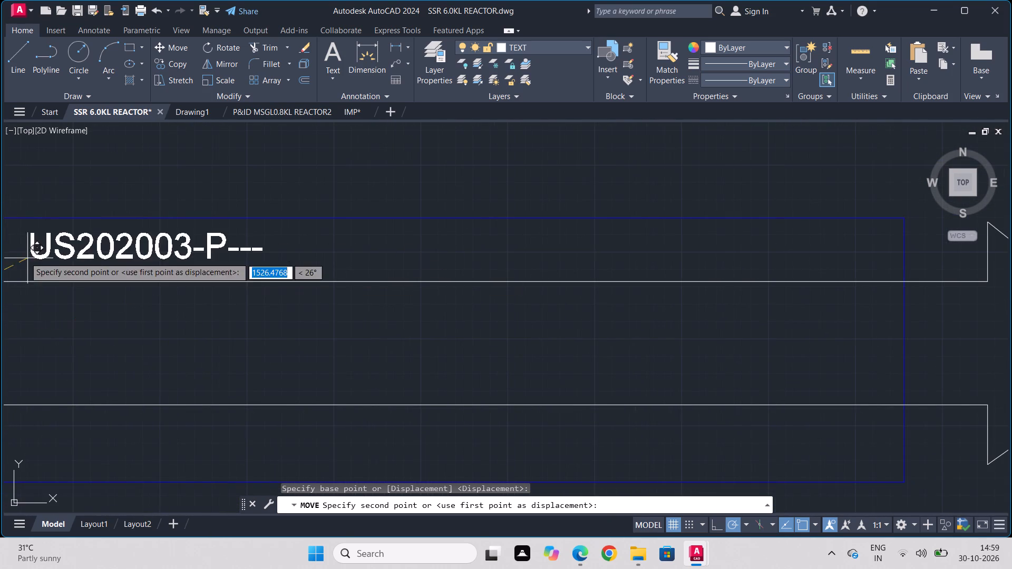
click(529, 263)
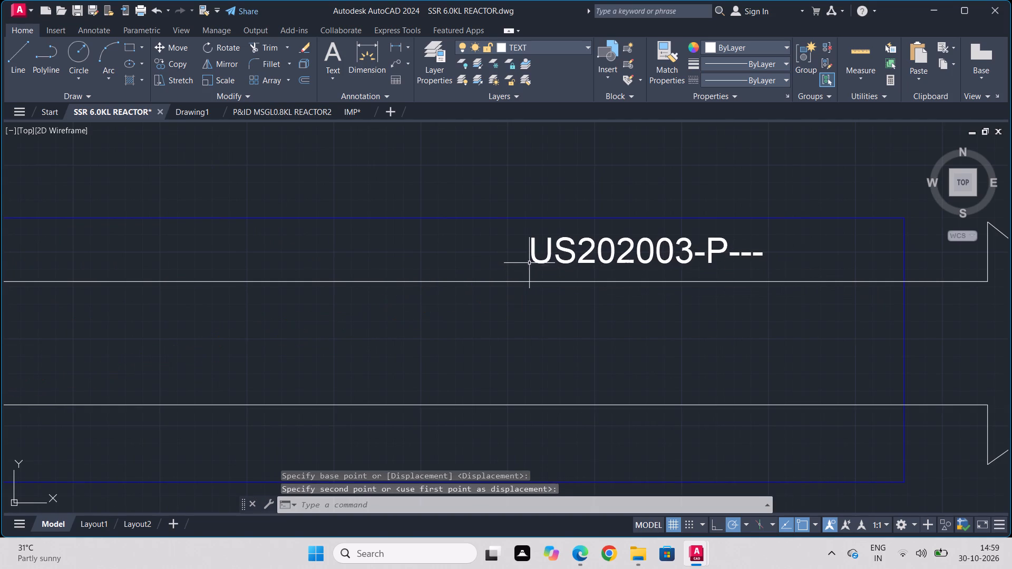
Copy the US202003-P--- label straight down into the middle and lower bands of the same connector arrow's box.
click(568, 248)
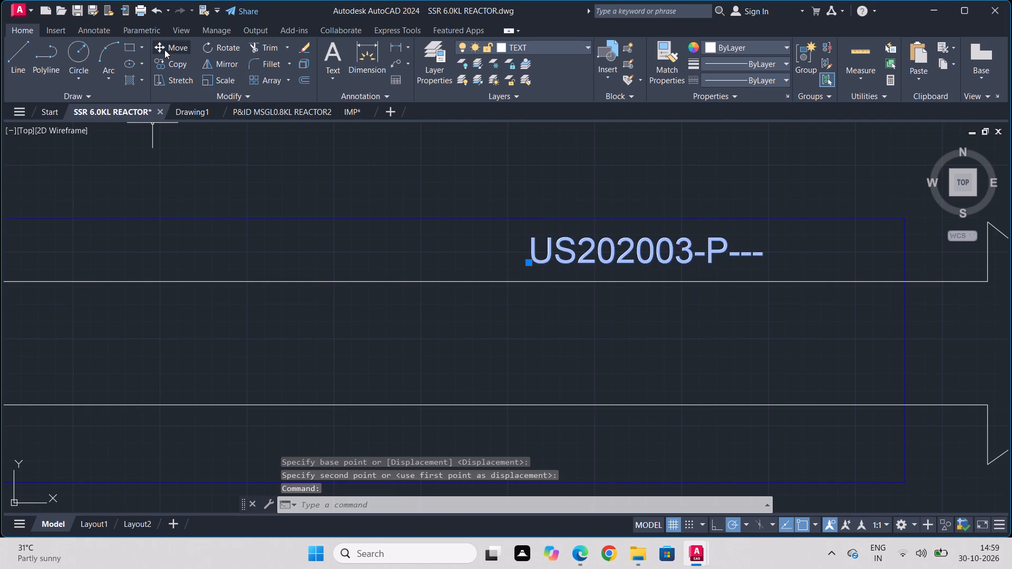
click(168, 71)
click(529, 255)
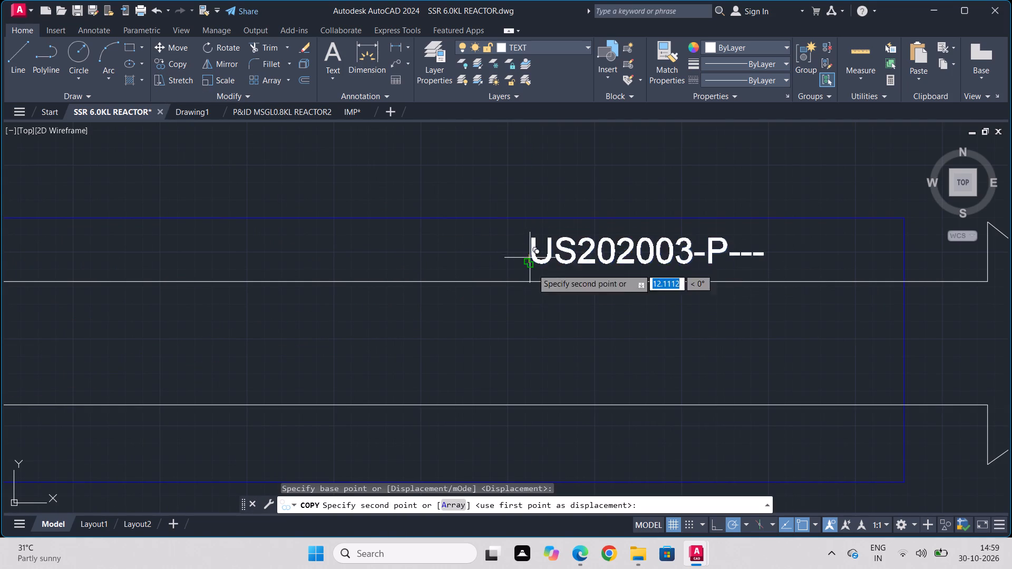
click(526, 344)
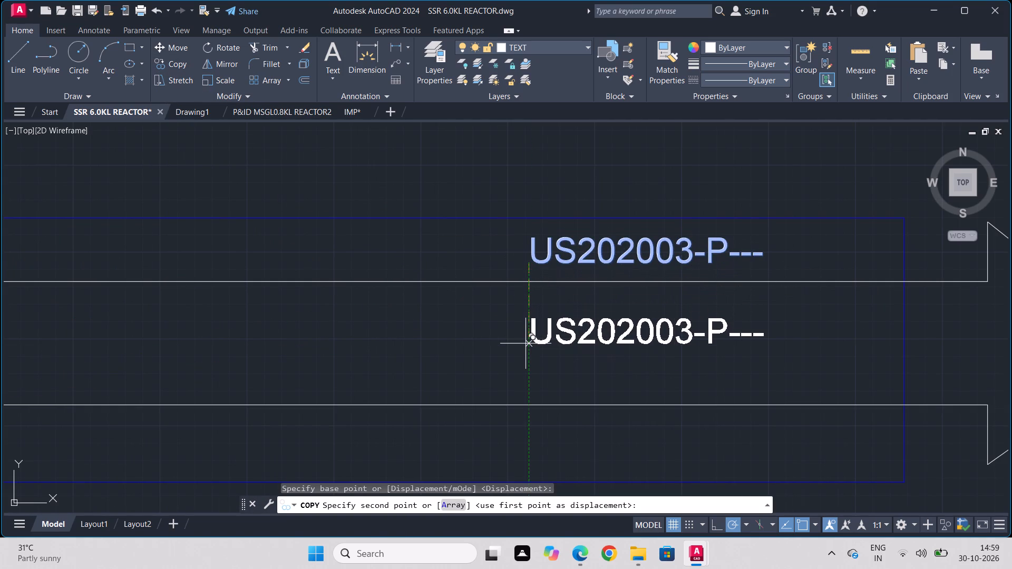
scroll(524, 385, down, 3)
middle_drag(526, 394, 525, 275)
scroll(519, 300, up, 1)
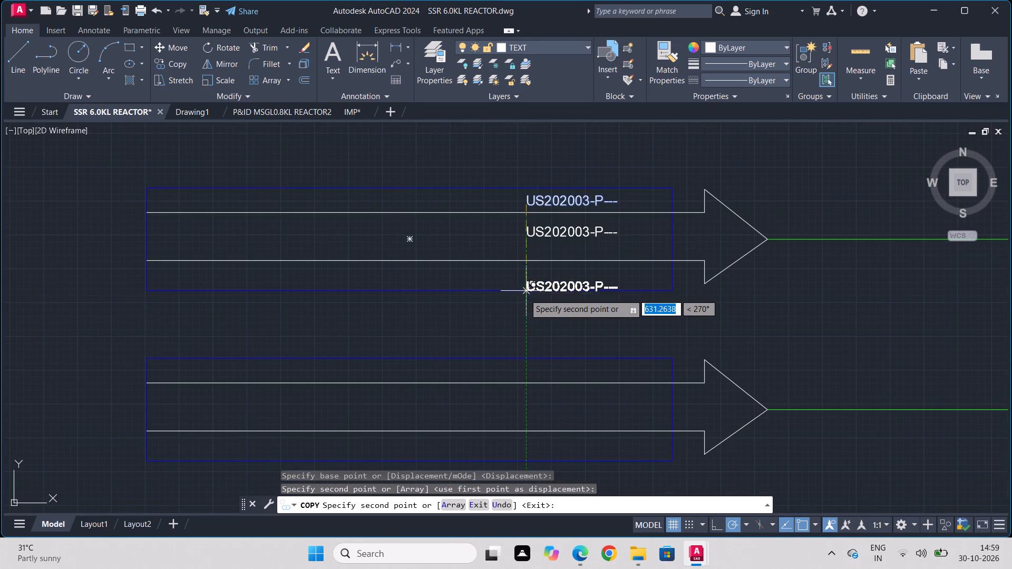
scroll(525, 280, up, 2)
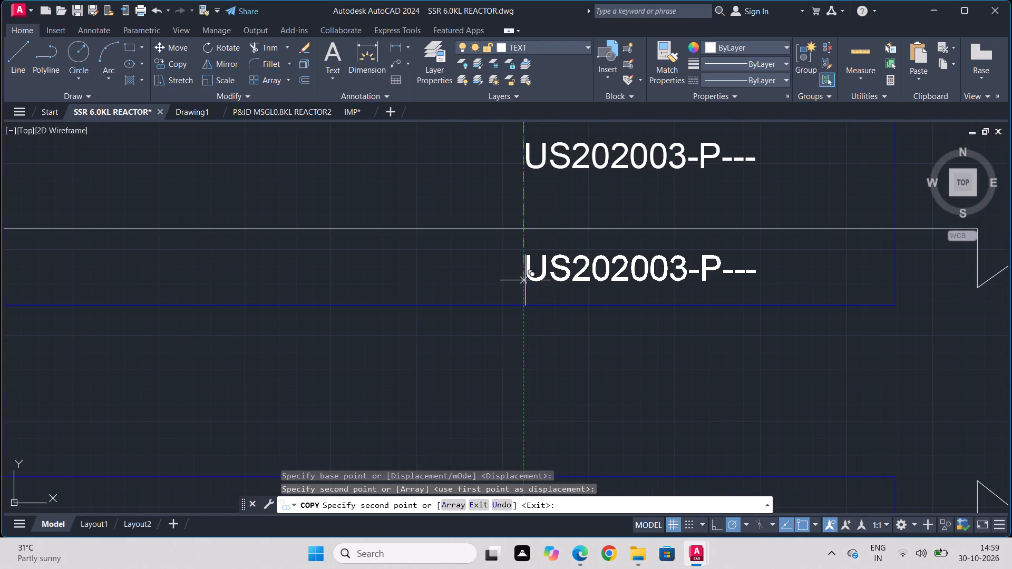
click(527, 280)
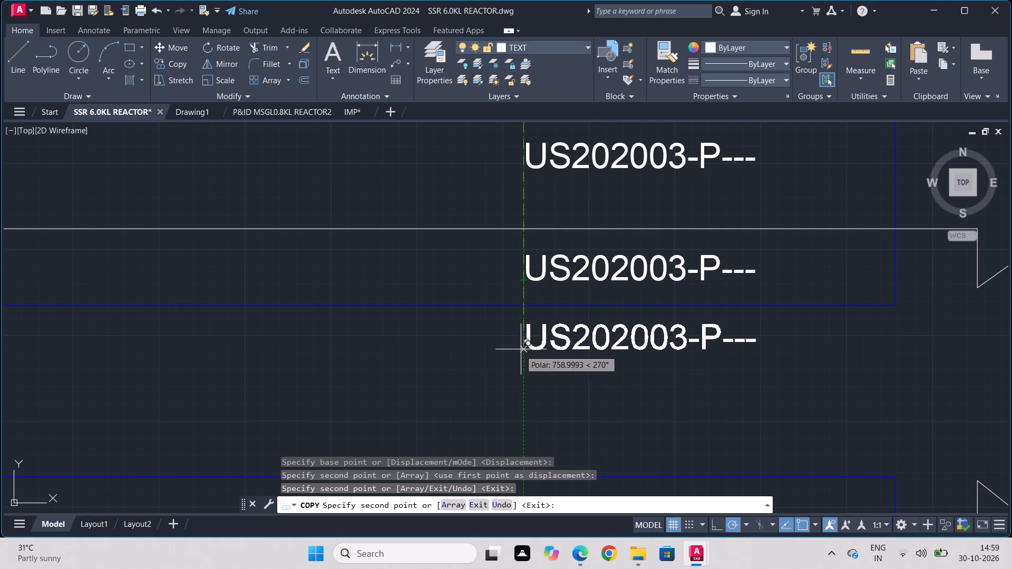
Copy the label into the upper, middle and lower bands of the second connector arrow, aligned vertically with the original.
scroll(517, 354, down, 1)
scroll(562, 371, down, 1)
middle_drag(557, 383, 576, 307)
scroll(551, 356, up, 2)
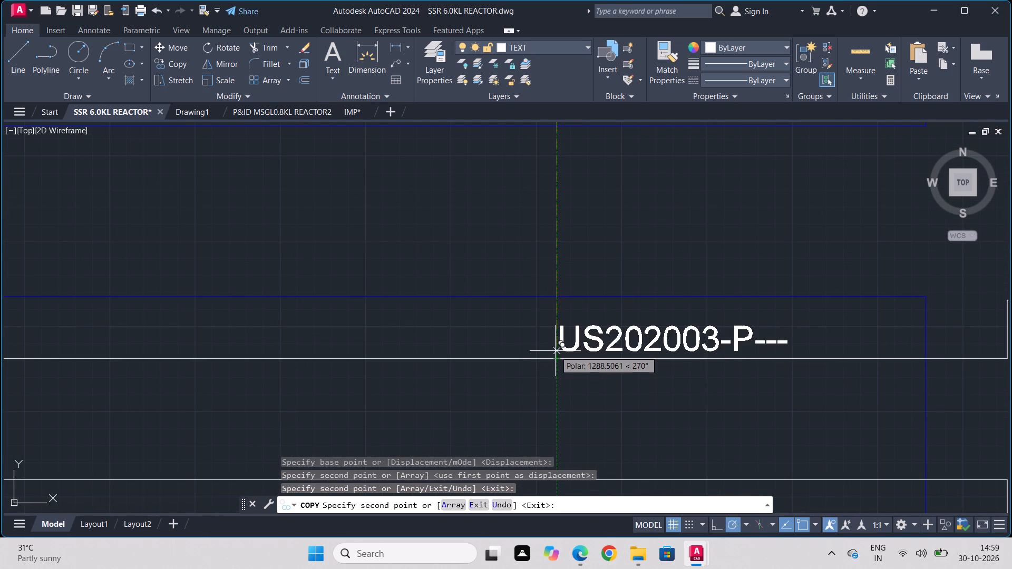
click(555, 348)
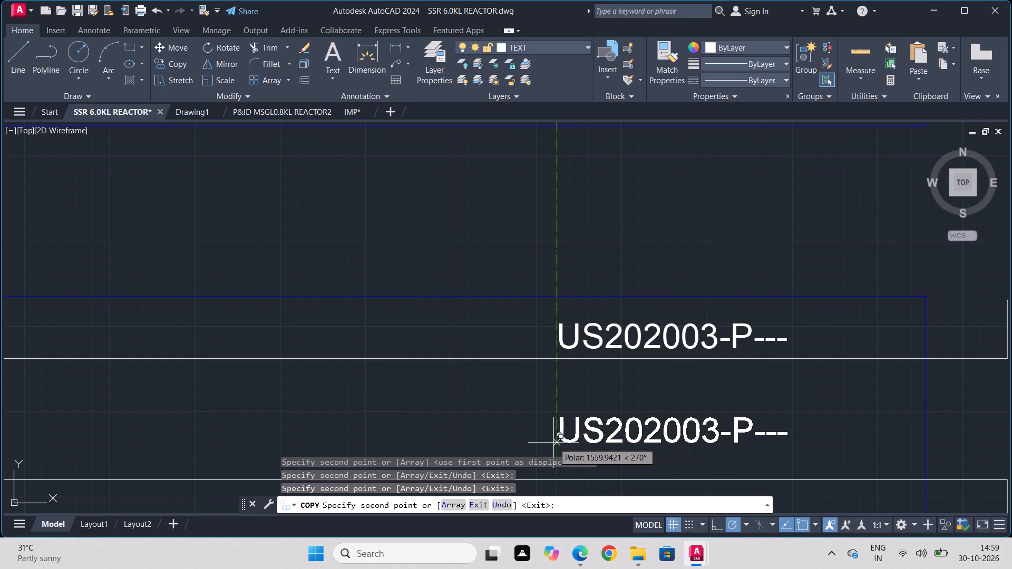
middle_drag(553, 443, 556, 336)
click(556, 317)
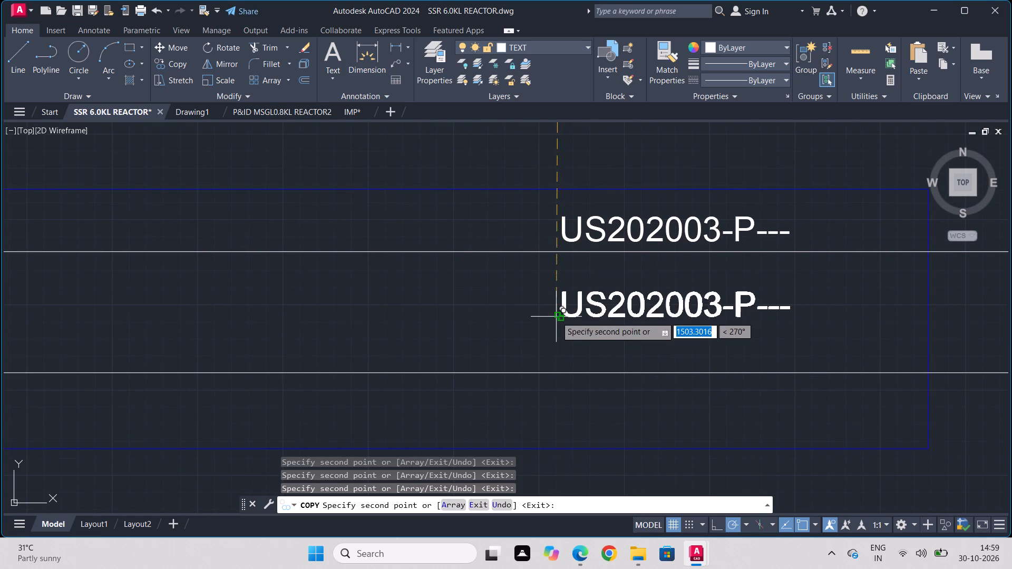
click(554, 416)
Copy the label into the upper, middle and lower bands of the third connector arrow, aligned with the labels above.
scroll(563, 452, down, 1)
middle_drag(563, 452, 558, 414)
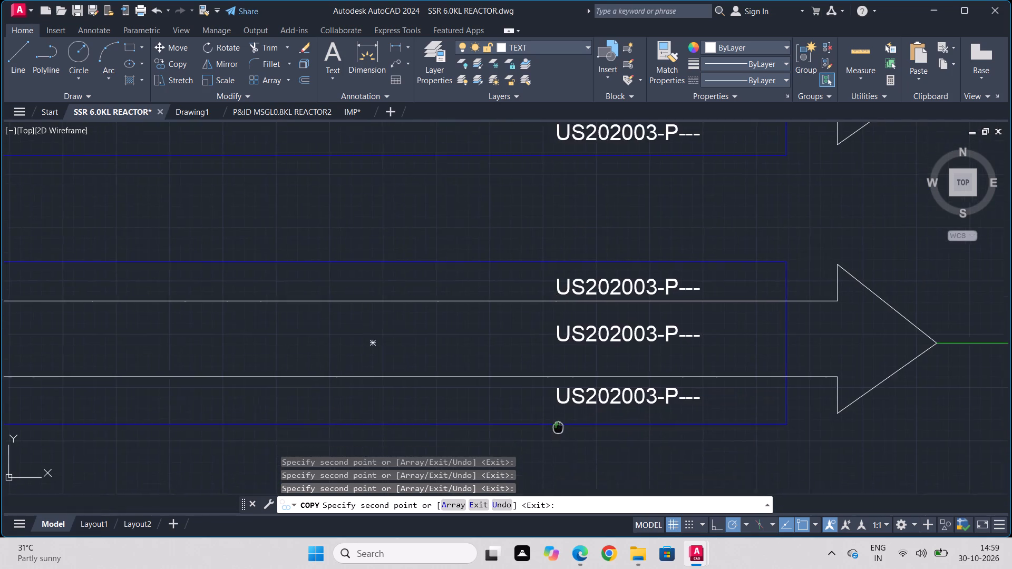
middle_drag(558, 414, 559, 223)
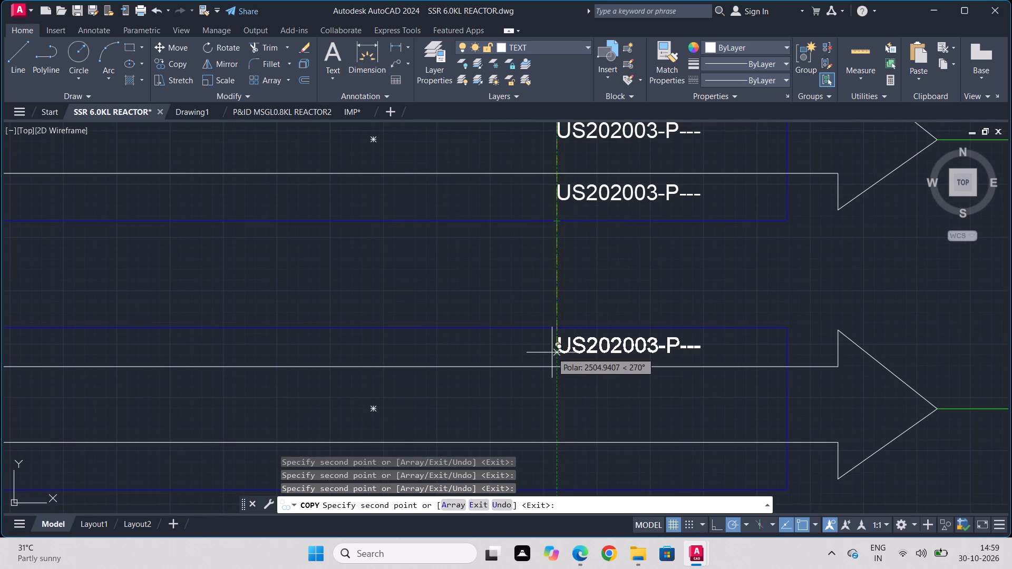
click(552, 352)
click(553, 408)
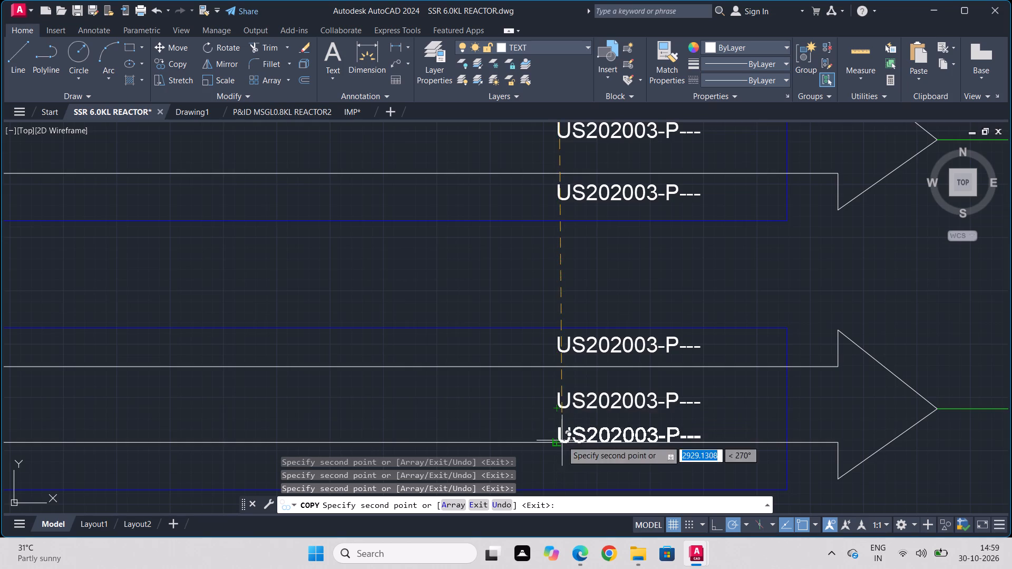
middle_drag(562, 440, 563, 353)
click(553, 383)
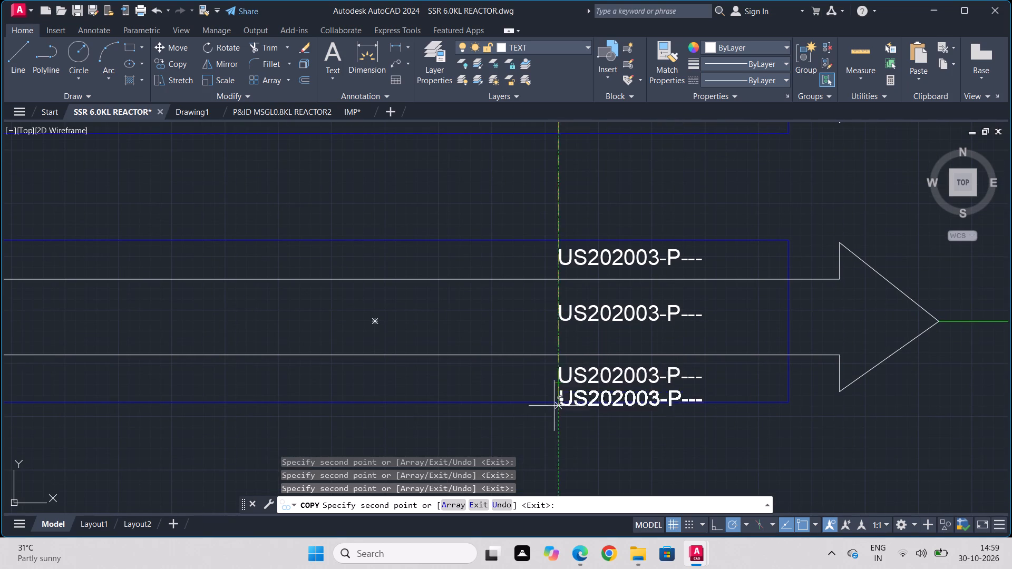
Copy the label into the upper, middle and lower bands of the fourth connector arrow, keeping the same vertical alignment.
scroll(551, 451, down, 1)
scroll(551, 454, up, 1)
scroll(551, 456, down, 1)
middle_drag(551, 457, 577, 305)
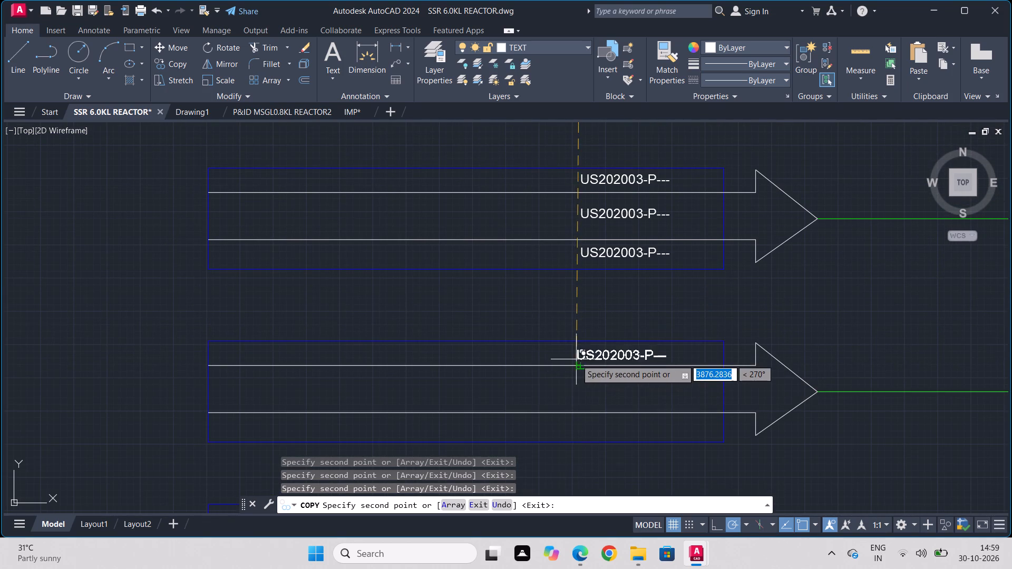
scroll(576, 359, up, 4)
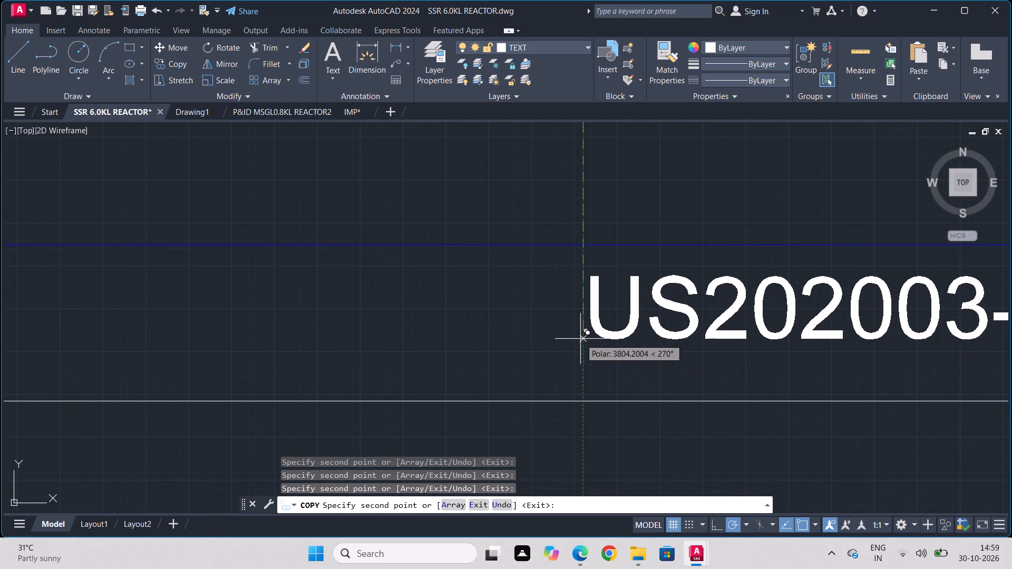
click(580, 339)
middle_drag(574, 432, 579, 288)
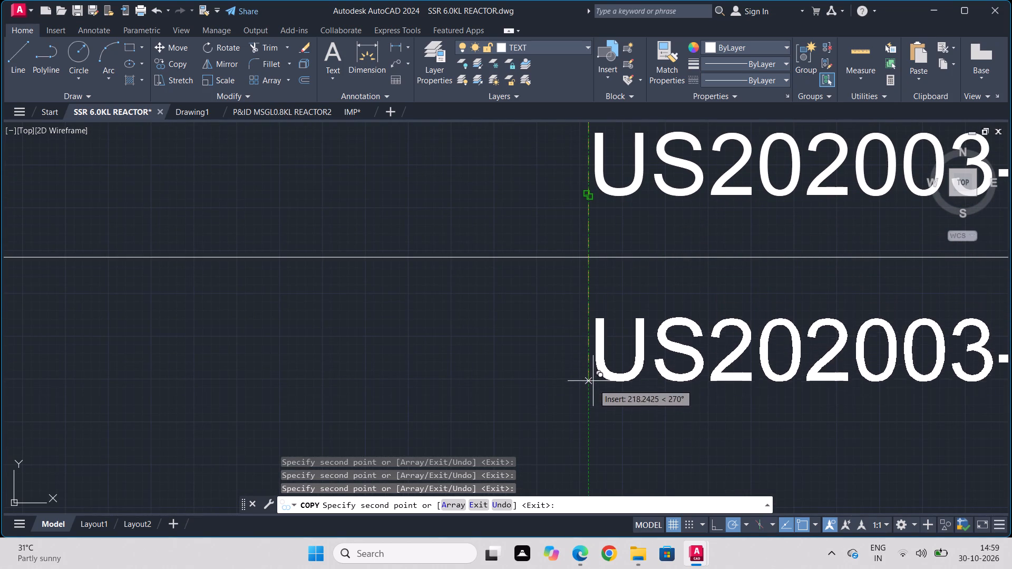
click(594, 419)
scroll(609, 468, down, 1)
middle_drag(609, 464, 557, 215)
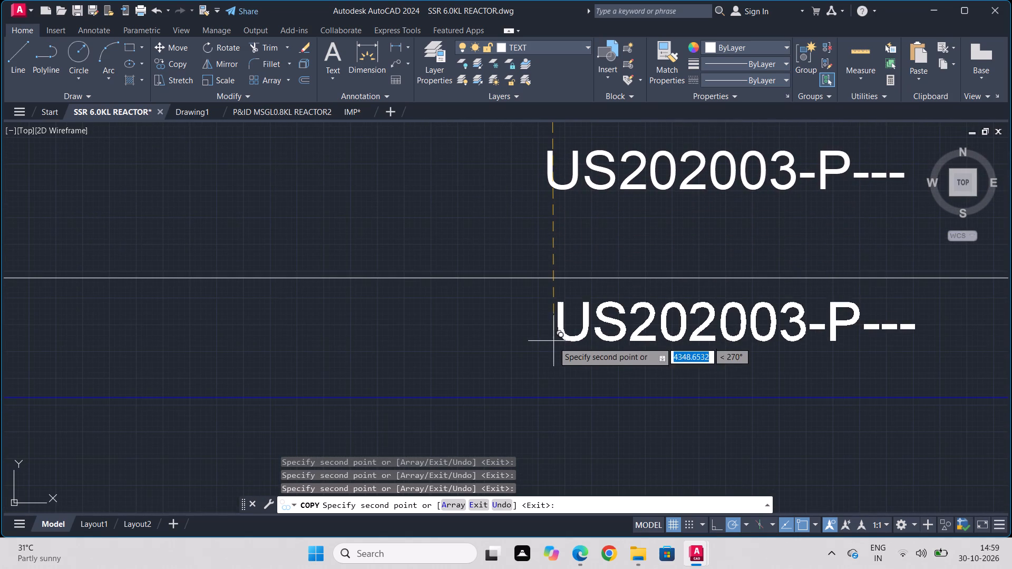
click(547, 351)
Copy the US202003-P--- label into the upper, middle and lower bands of the fifth connector arrow, aligned vertically with those above.
scroll(561, 436, down, 1)
middle_drag(561, 436, 611, 244)
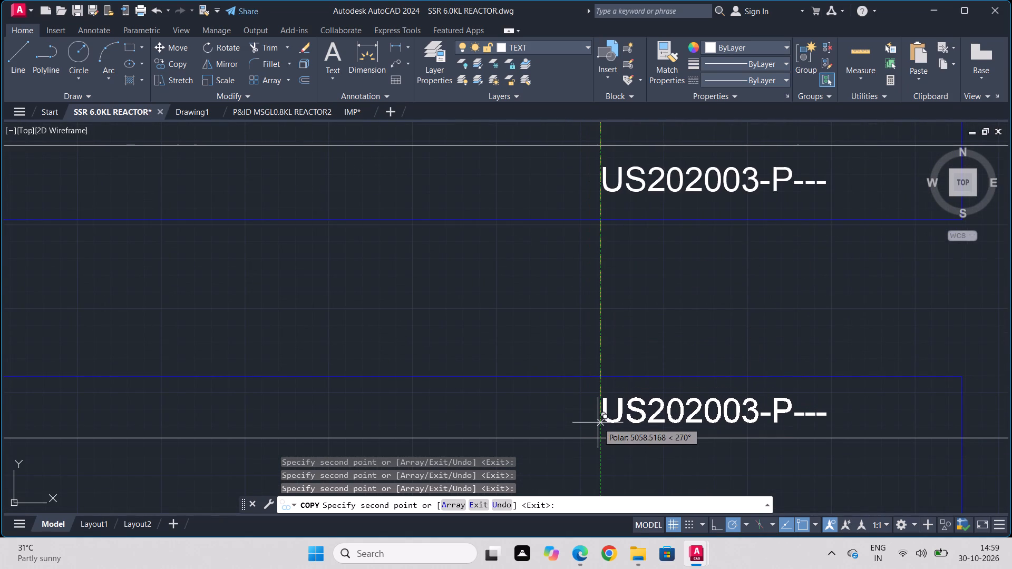
click(598, 422)
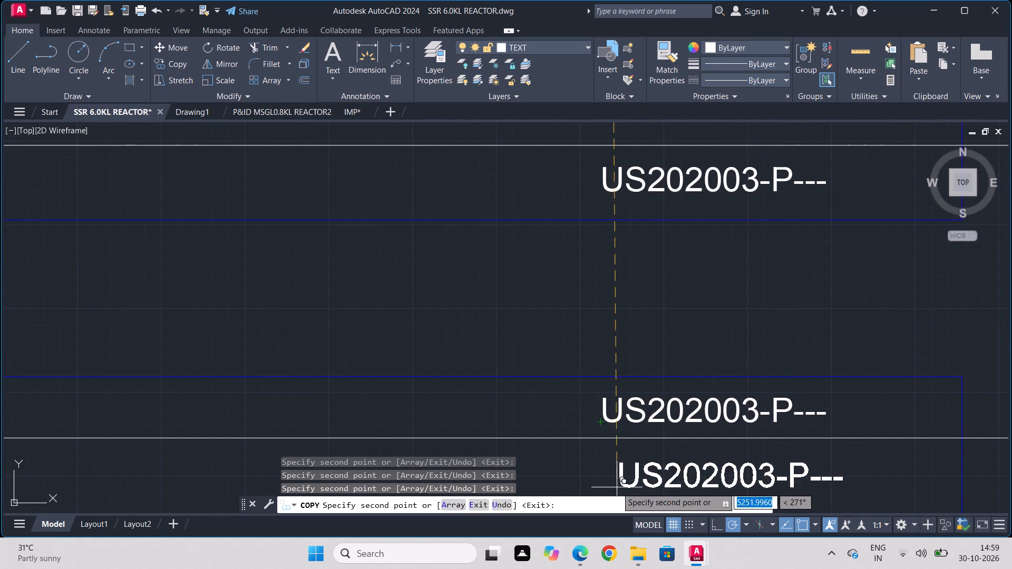
middle_drag(616, 484, 606, 234)
click(591, 254)
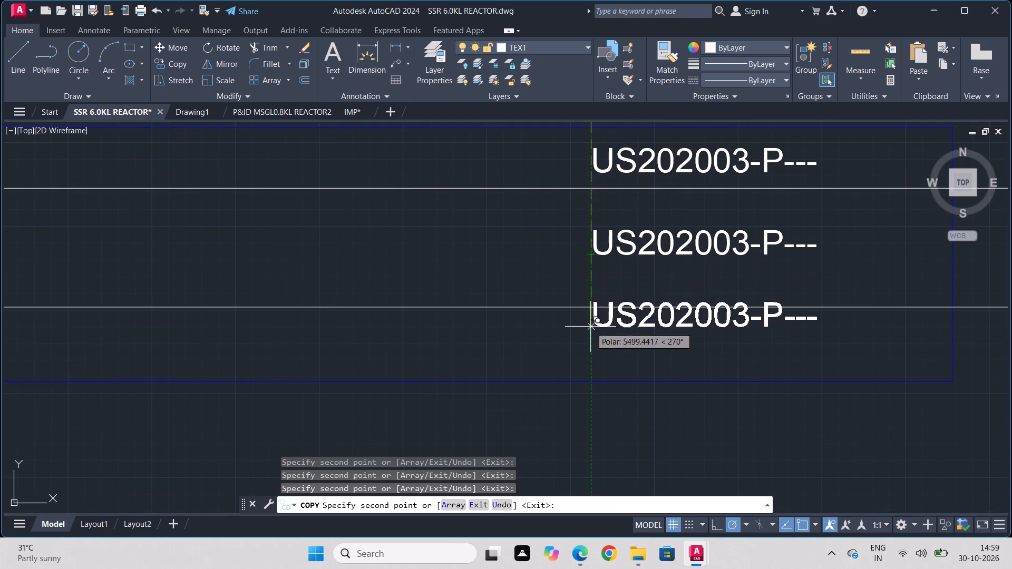
click(586, 360)
Copy the label into the upper, middle and lower bands of the sixth connector arrow, keeping the same vertical alignment.
middle_drag(589, 428, 594, 207)
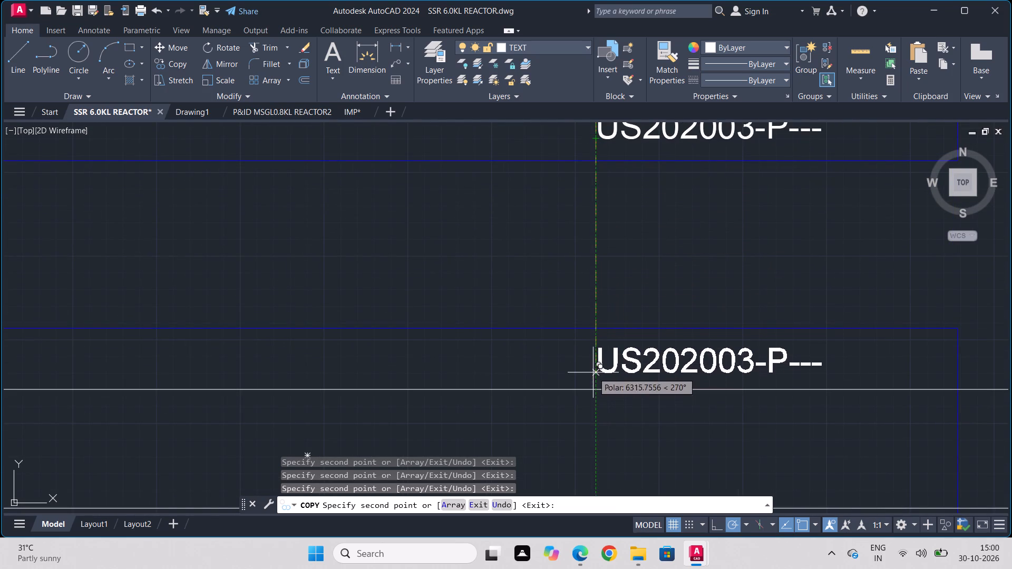
click(593, 371)
scroll(597, 422, down, 1)
middle_drag(596, 431, 596, 197)
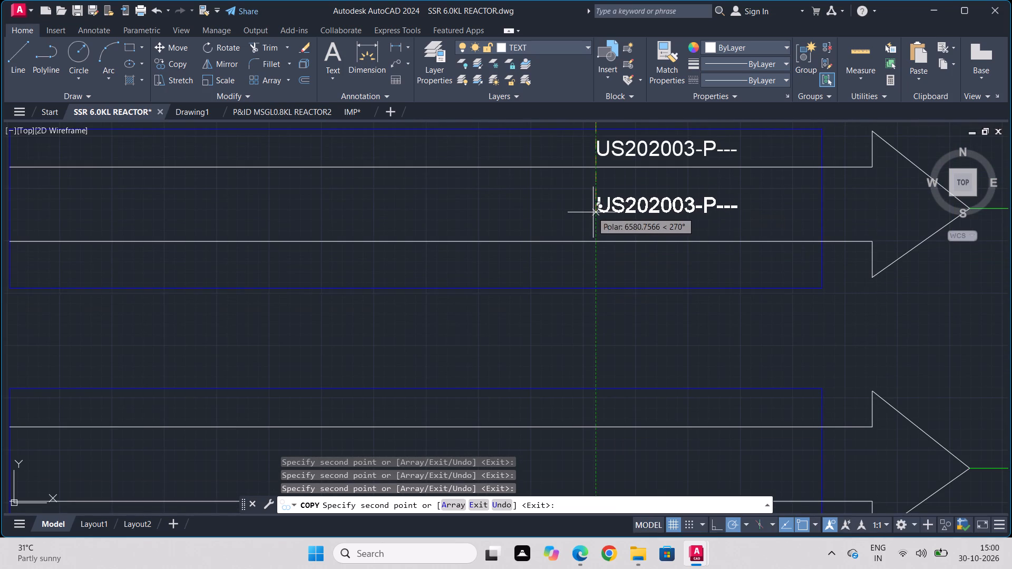
click(593, 212)
click(594, 268)
Copy the label into the upper, middle and lower bands of the seventh connector arrow, straight below the previous copies.
scroll(597, 358, down, 1)
middle_drag(597, 359, 604, 169)
scroll(599, 203, up, 3)
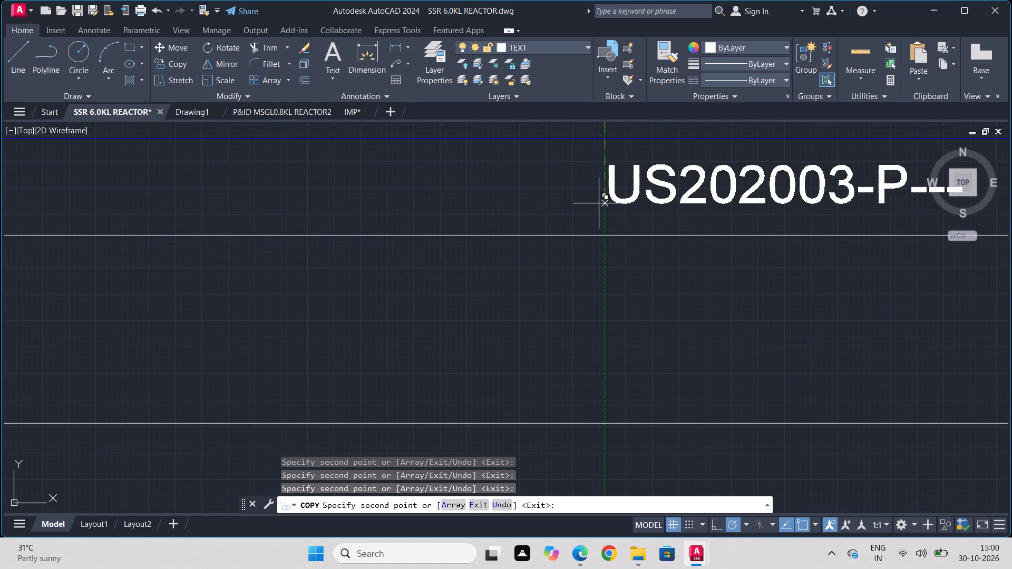
click(598, 207)
click(611, 333)
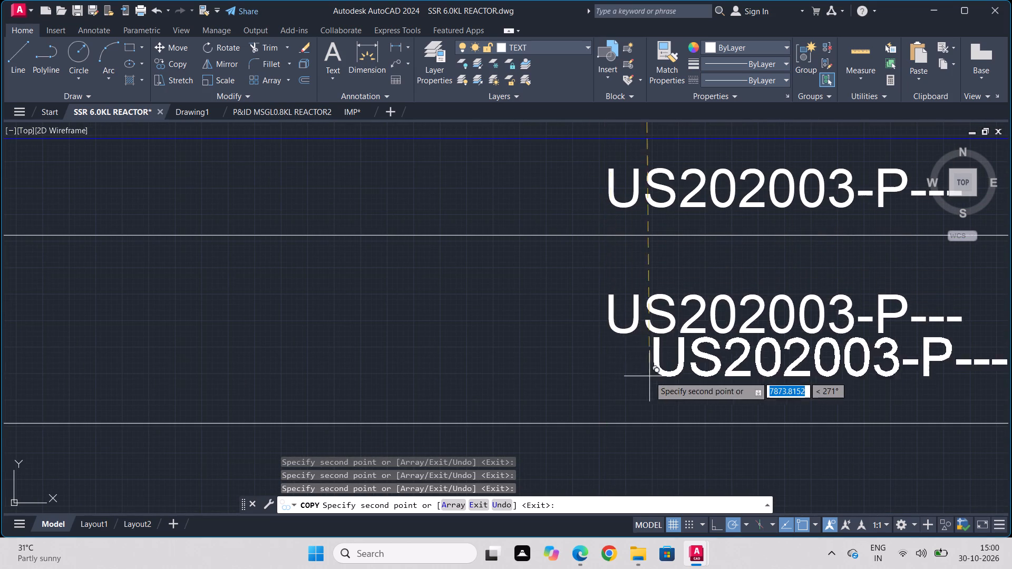
scroll(649, 377, down, 1)
middle_drag(649, 377, 649, 179)
click(616, 256)
Copy the label into the upper, middle and lower bands of the eighth connector arrow, aligned with the labels above.
scroll(631, 350, down, 1)
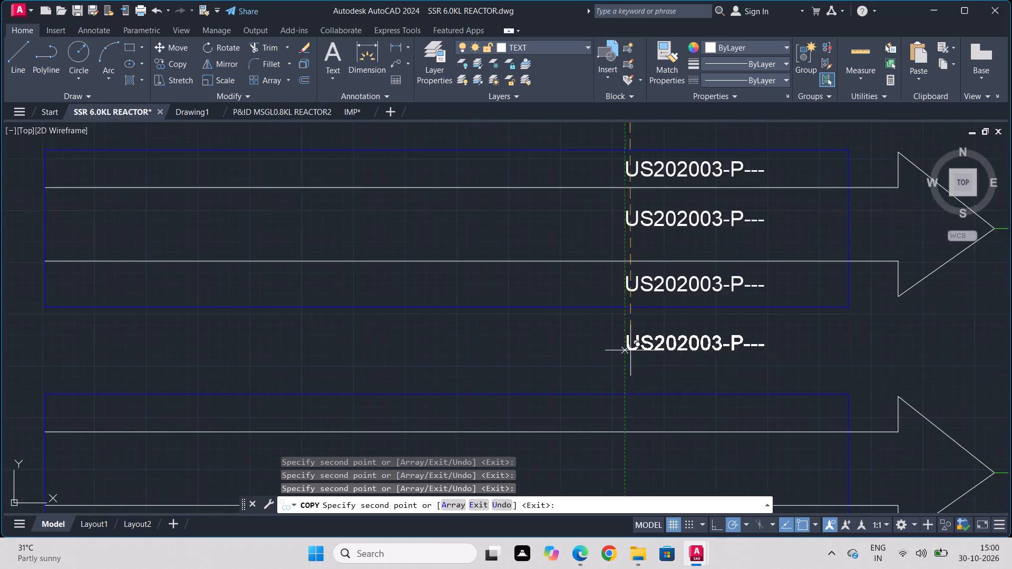
middle_drag(630, 352, 630, 205)
click(620, 274)
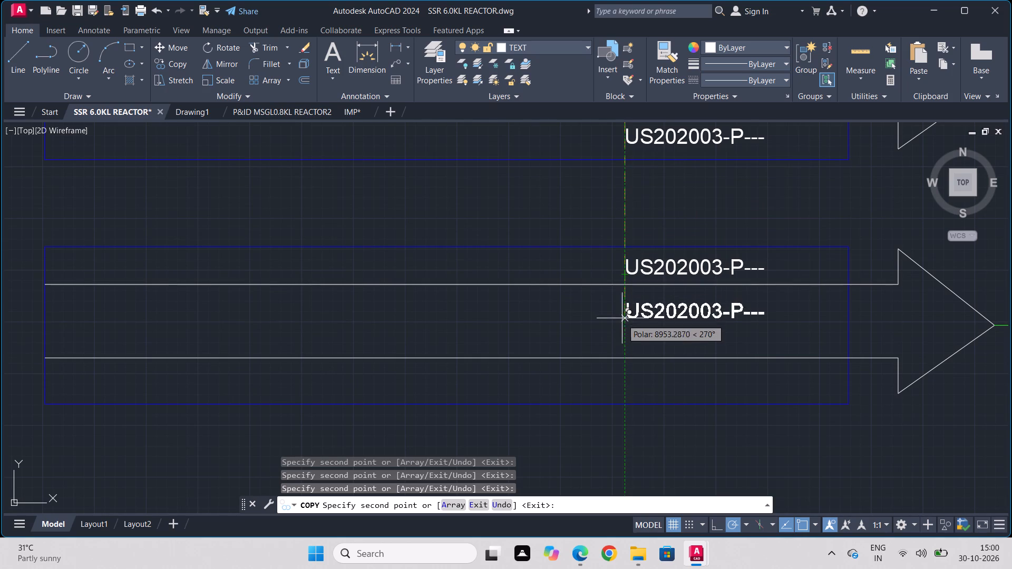
click(620, 328)
click(629, 385)
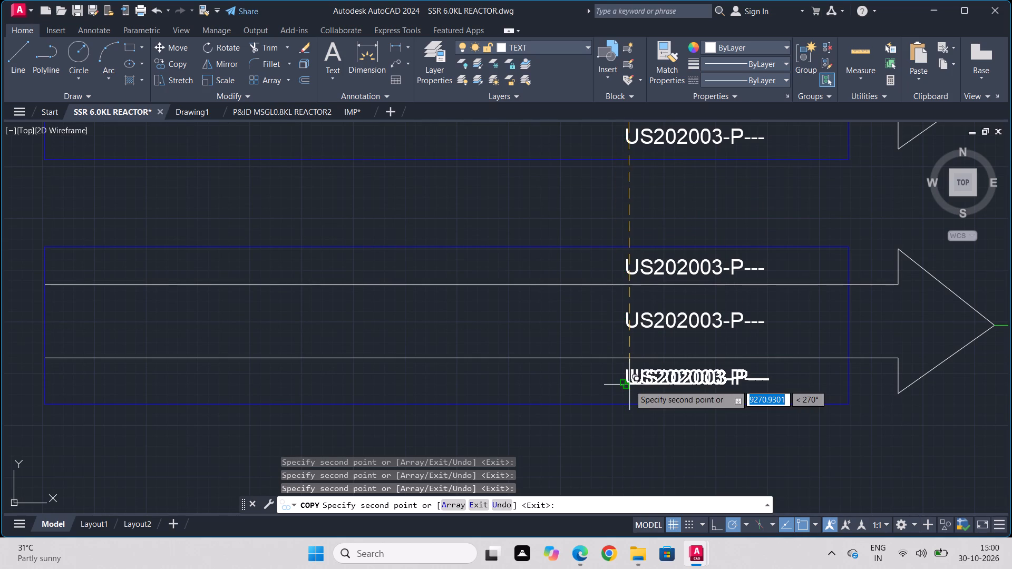
Copy the label into the three bands of the ninth connector arrow, the first left-pointing one below the right-pointing group.
middle_drag(620, 372, 618, 83)
click(625, 336)
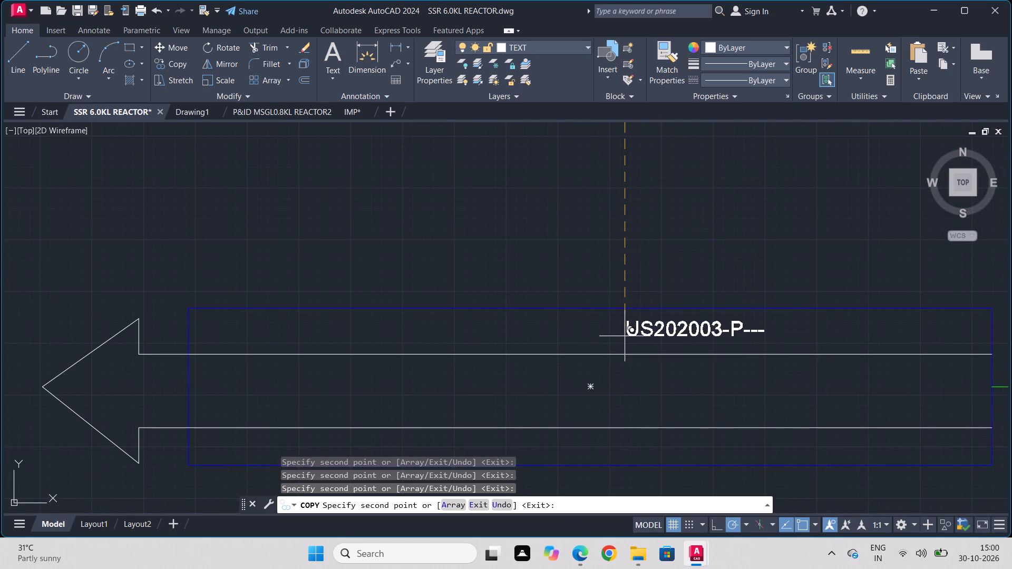
click(626, 395)
middle_drag(626, 395, 613, 210)
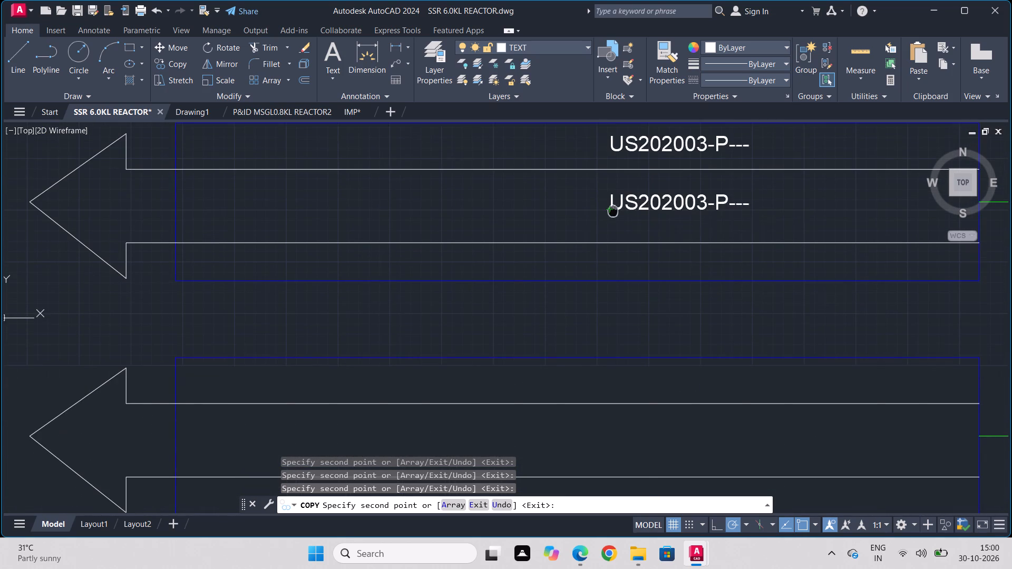
click(611, 271)
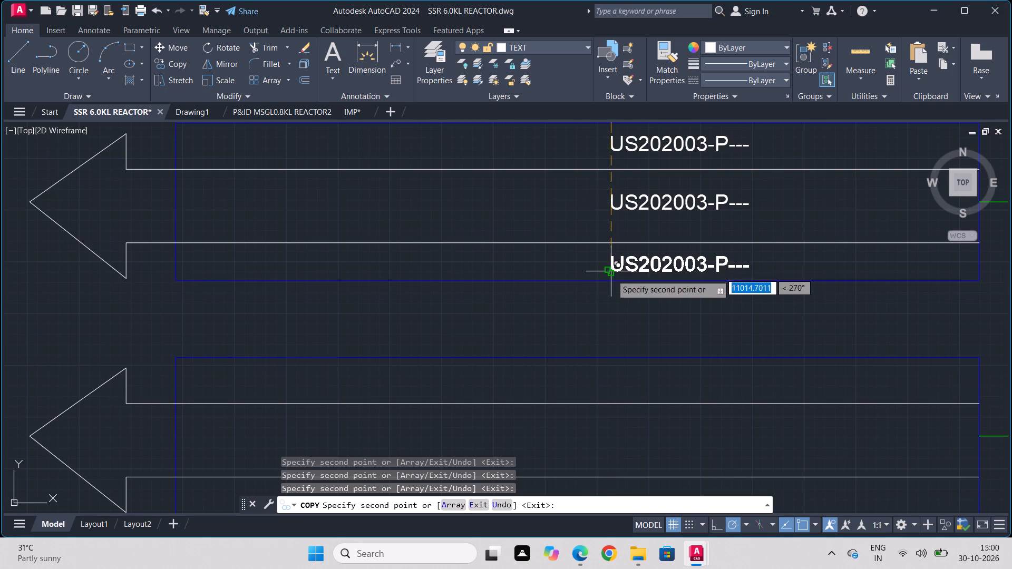
Copy the label into the upper, middle and lower bands of the tenth connector arrow, the second left-pointing one.
click(615, 384)
middle_drag(616, 394, 612, 201)
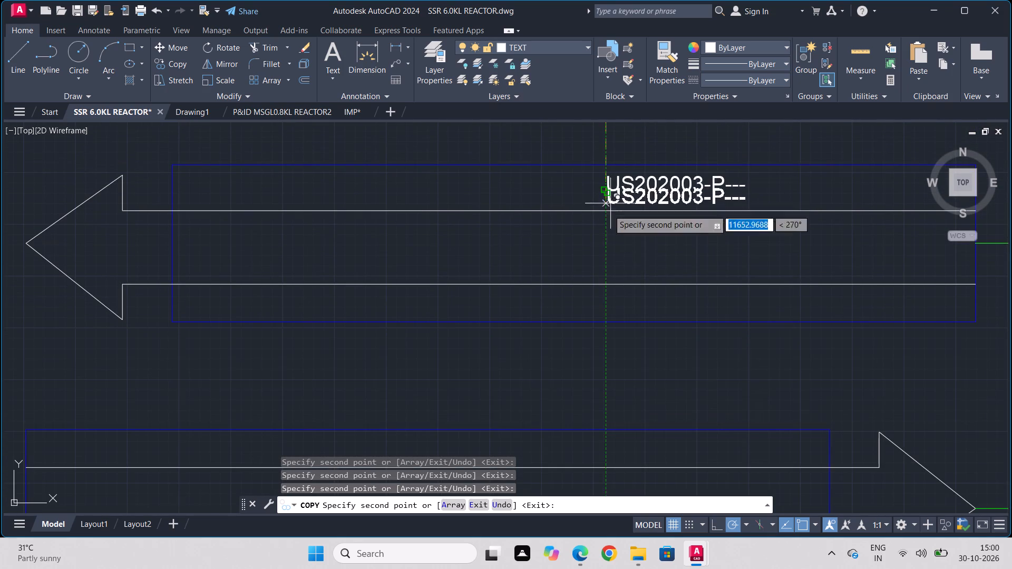
click(607, 240)
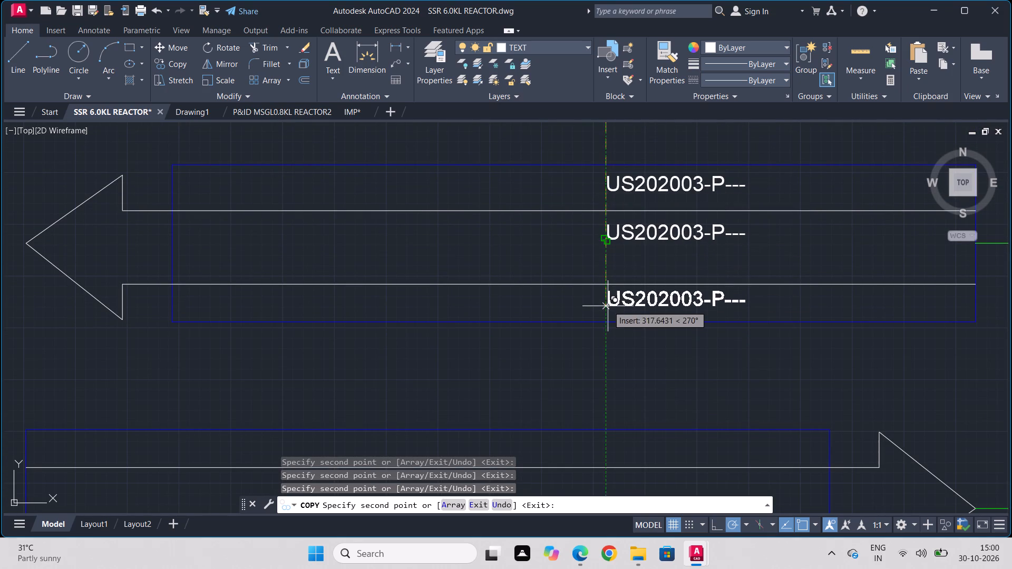
click(608, 306)
Copy the label into the upper, middle and lower bands of the eleventh connector arrow, the right-pointing one between left-pointing arrows.
scroll(646, 331, down, 1)
middle_drag(646, 331, 654, 213)
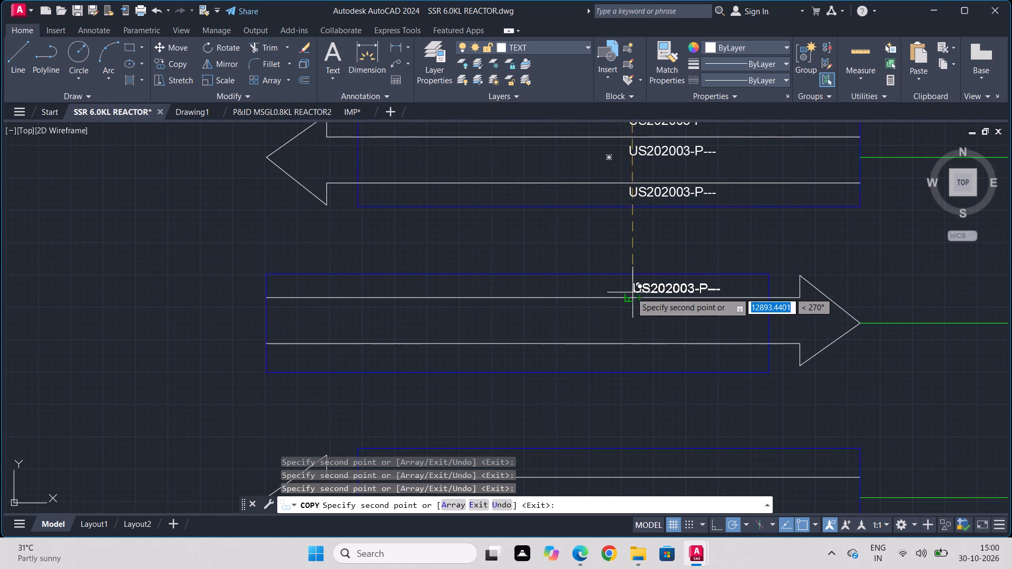
scroll(629, 288, up, 4)
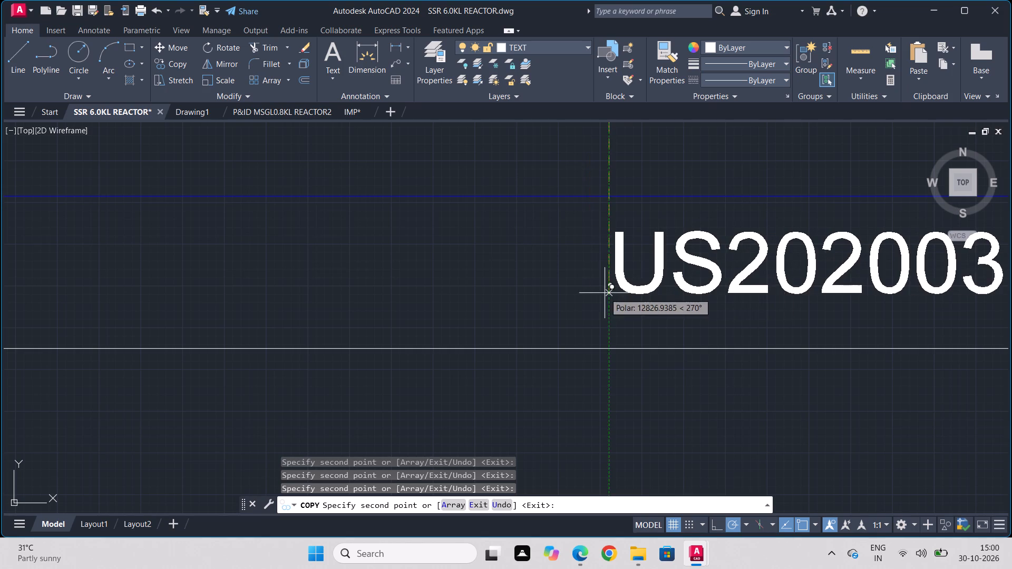
drag(605, 293, 604, 303)
scroll(608, 351, down, 1)
middle_drag(608, 354, 615, 208)
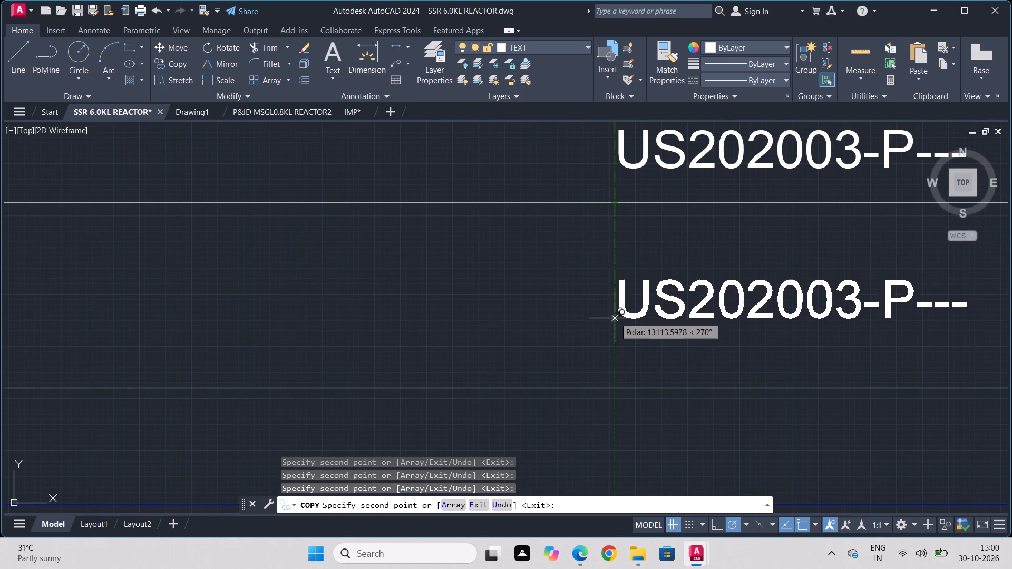
click(614, 311)
middle_drag(625, 356, 626, 128)
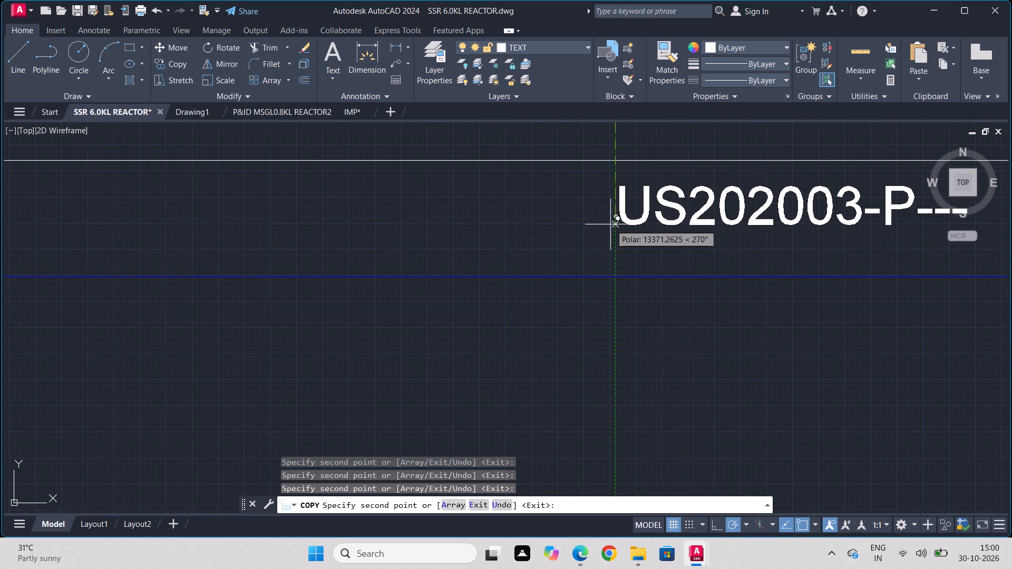
click(610, 224)
Copy the label into the upper, middle and lower bands of the twelfth connector arrow, the left-pointing one directly below.
middle_drag(607, 367, 600, 178)
scroll(607, 367, down, 1)
scroll(600, 178, down, 1)
scroll(600, 178, up, 1)
scroll(599, 214, down, 1)
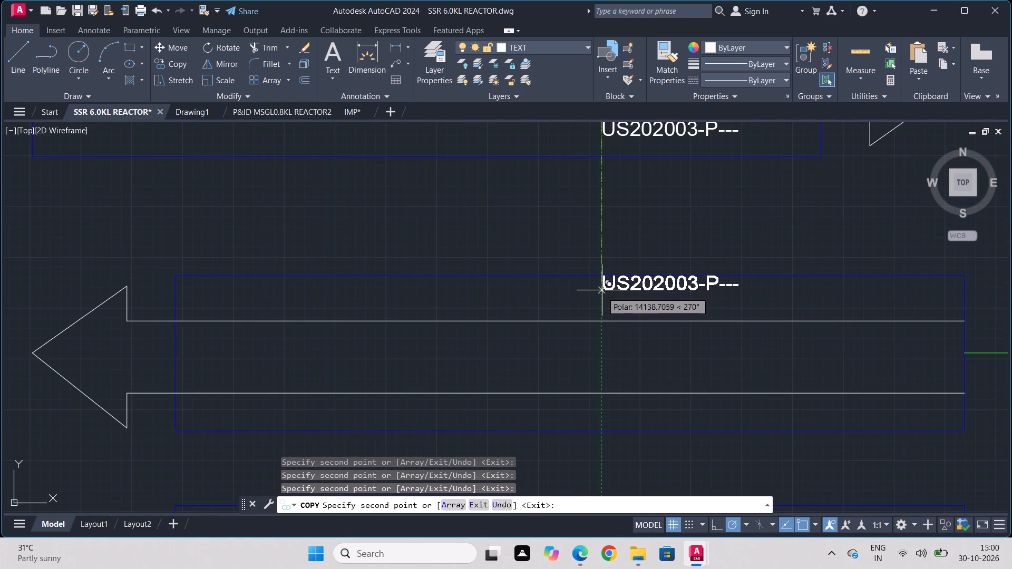
click(611, 302)
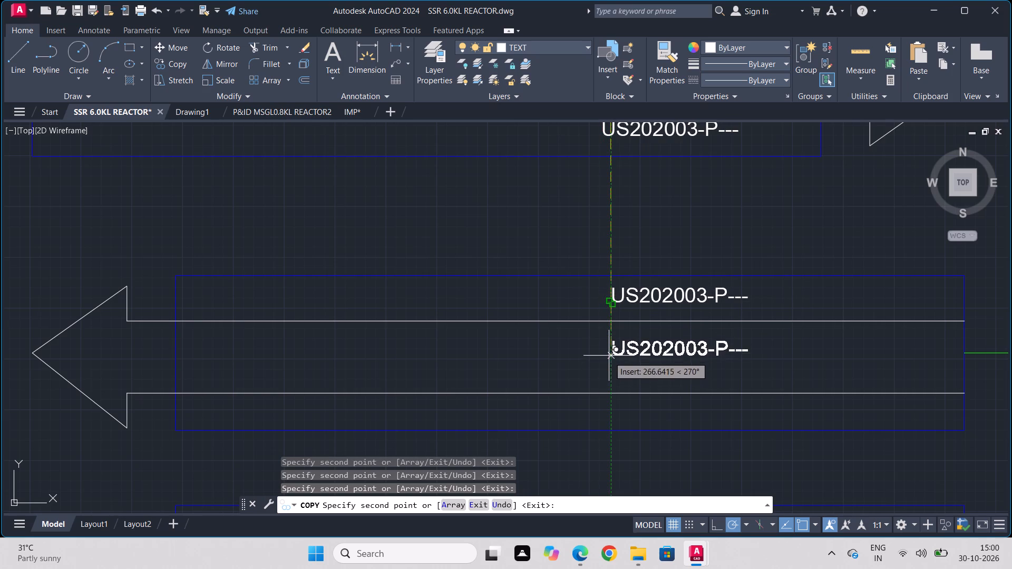
click(609, 356)
click(615, 415)
Copy the label into the upper, middle and lower bands of the thirteenth connector arrow, in line with the labels above.
middle_drag(638, 450, 639, 313)
scroll(638, 449, down, 1)
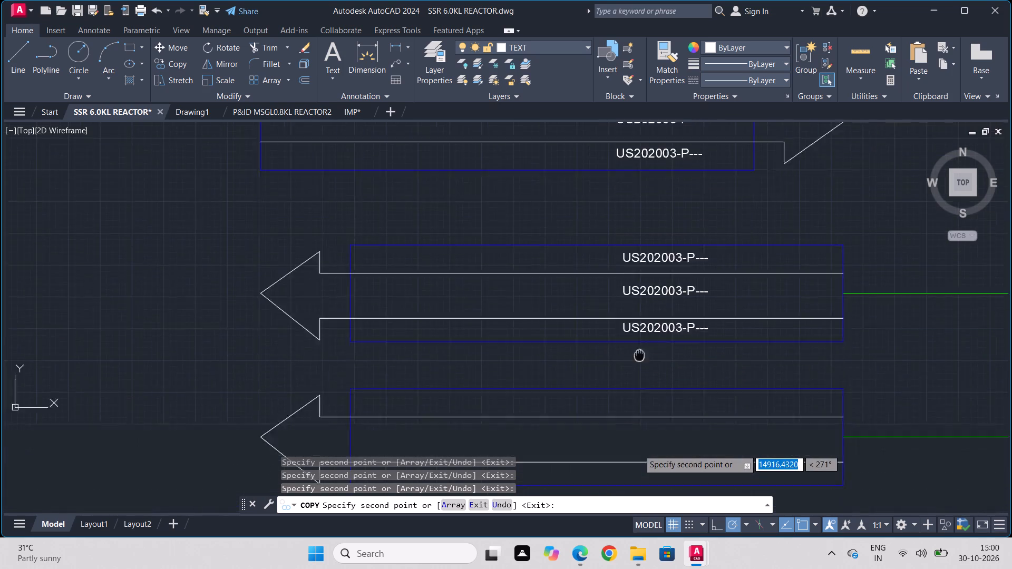
middle_drag(639, 313, 639, 214)
scroll(622, 274, up, 3)
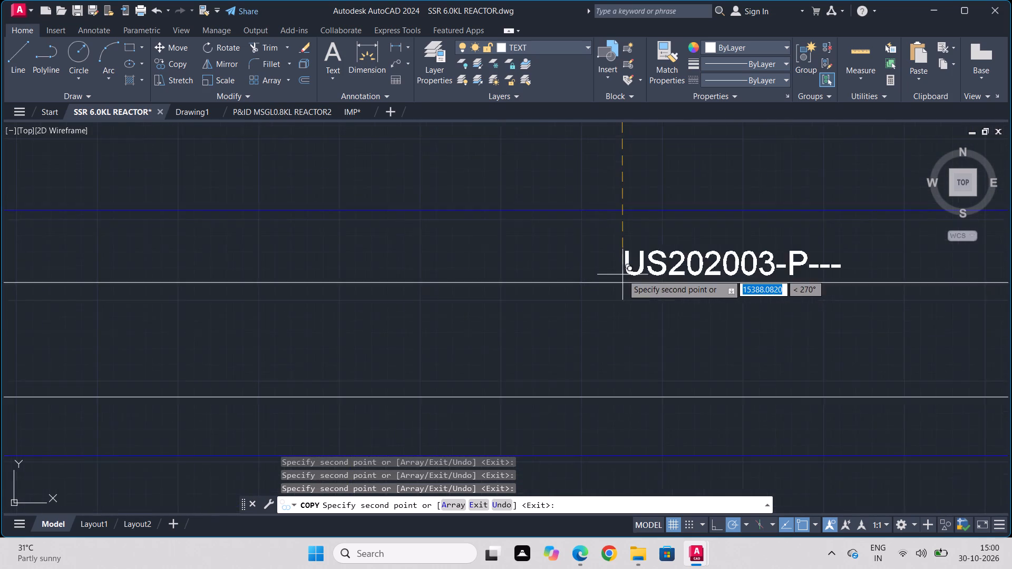
click(622, 240)
click(618, 381)
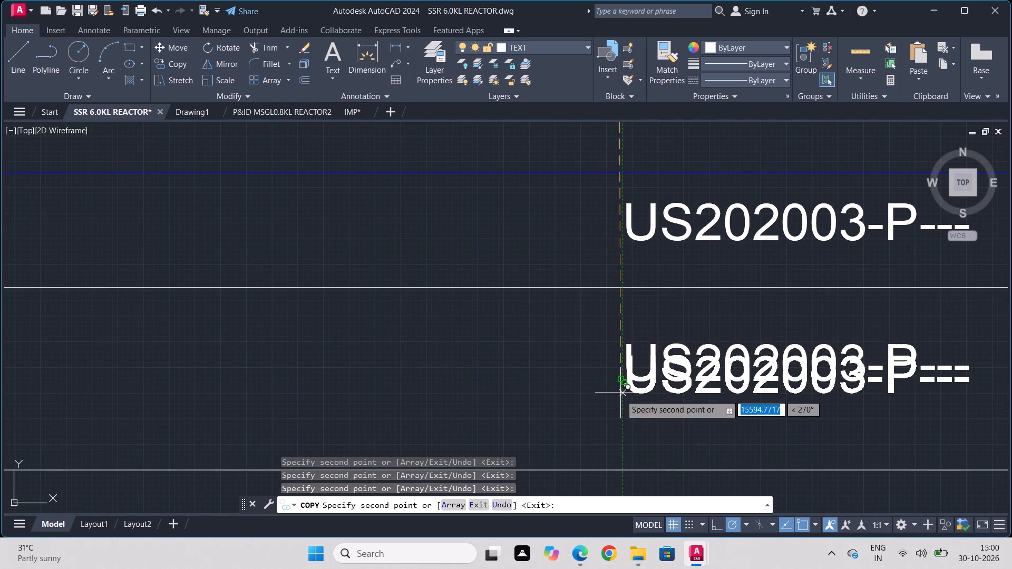
scroll(628, 413, down, 1)
middle_drag(628, 413, 630, 184)
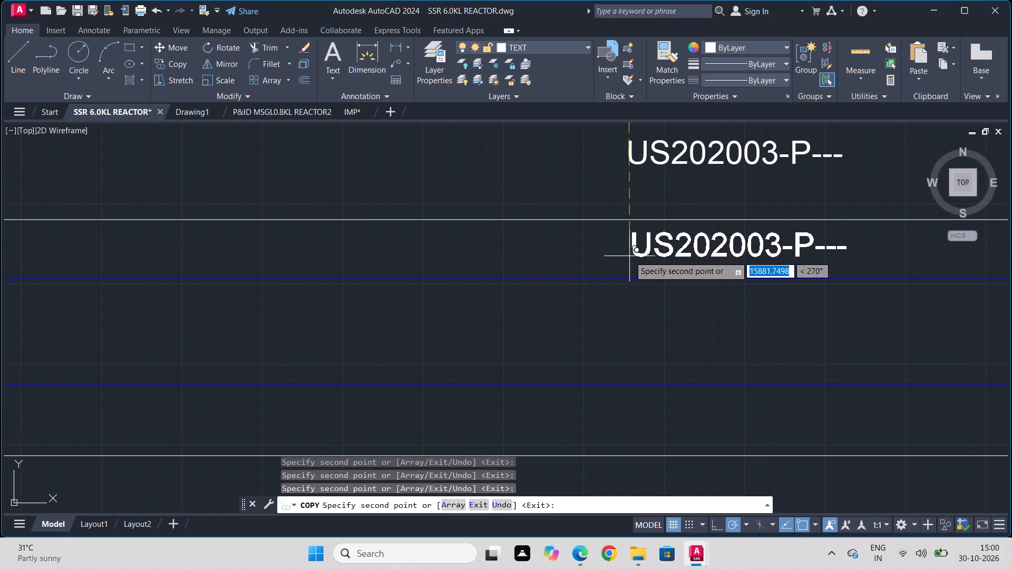
click(627, 257)
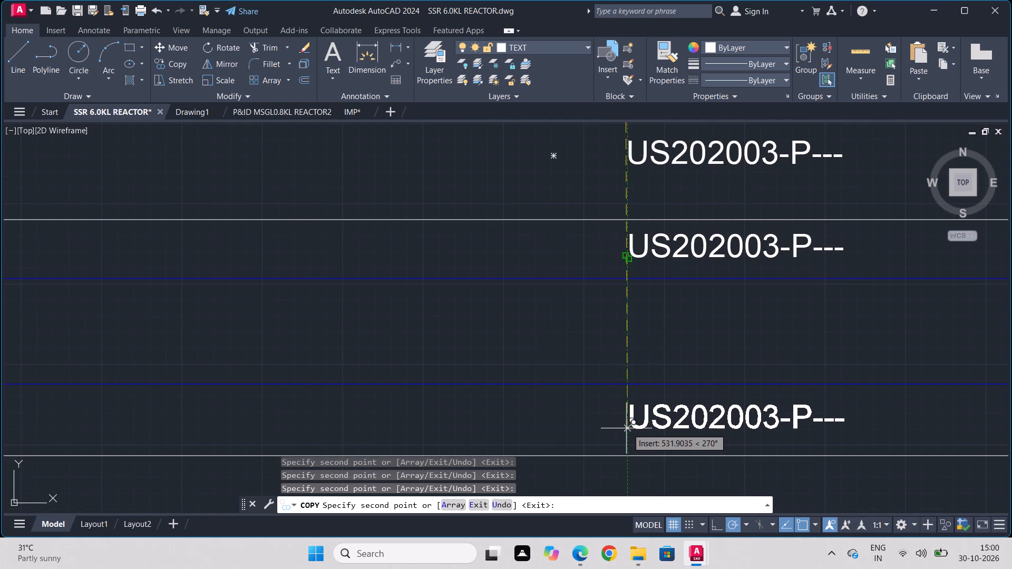
Copy the label into the upper, middle and lower bands of the fourteenth connector arrow, in the same vertical line.
click(628, 429)
middle_drag(665, 435, 663, 224)
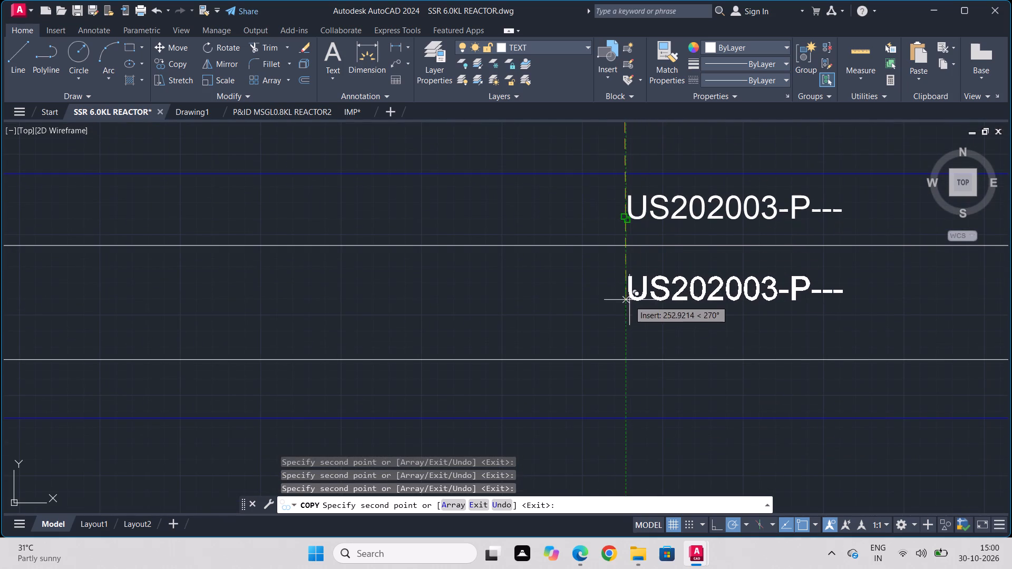
click(621, 297)
click(628, 401)
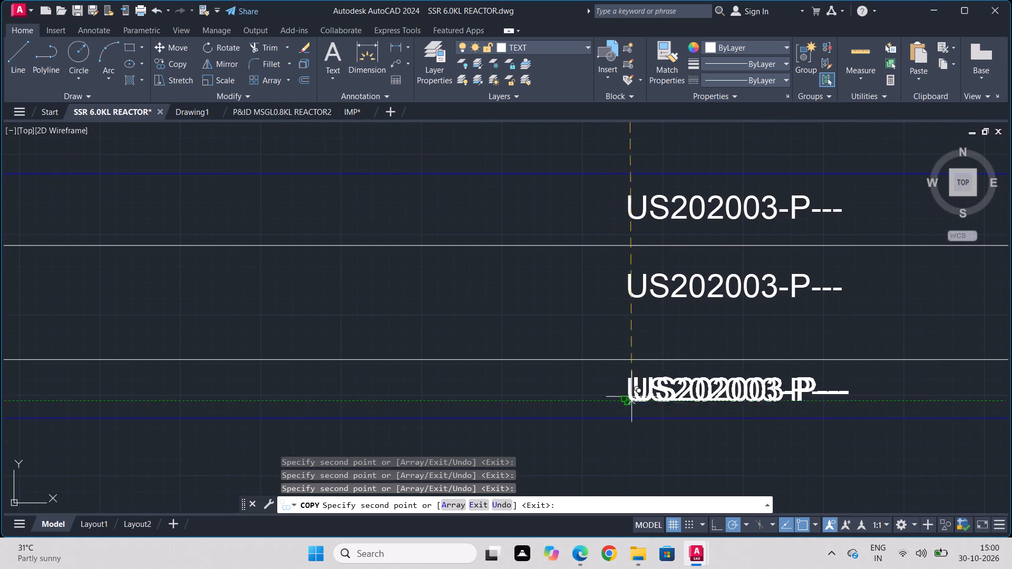
Copy the label into the upper, middle and lower bands of the fifteenth connector arrow, the last left-pointing one of this group.
scroll(659, 399, down, 2)
middle_drag(645, 335, 642, 157)
scroll(642, 154, up, 1)
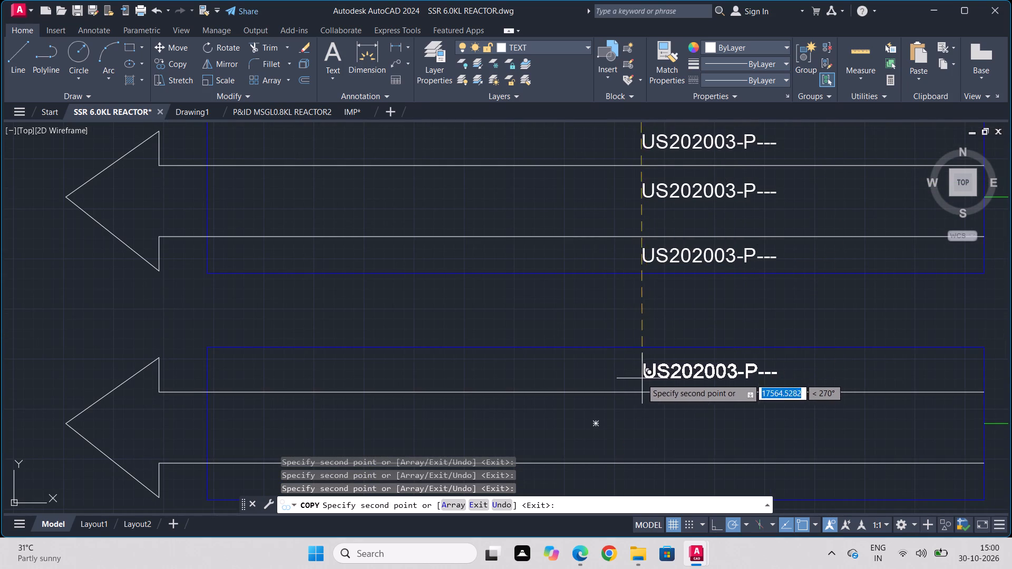
click(644, 374)
middle_drag(656, 430, 678, 218)
click(667, 223)
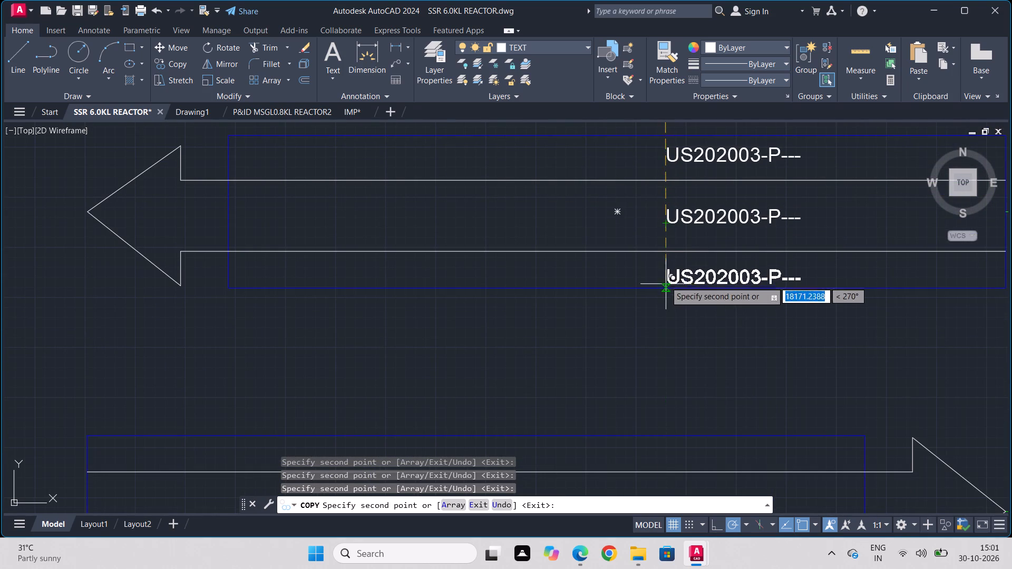
click(665, 277)
Copy the label into the upper, middle and lower bands of the sixteenth connector arrow, the right-pointing one below the left-pointing group.
middle_drag(660, 363, 687, 144)
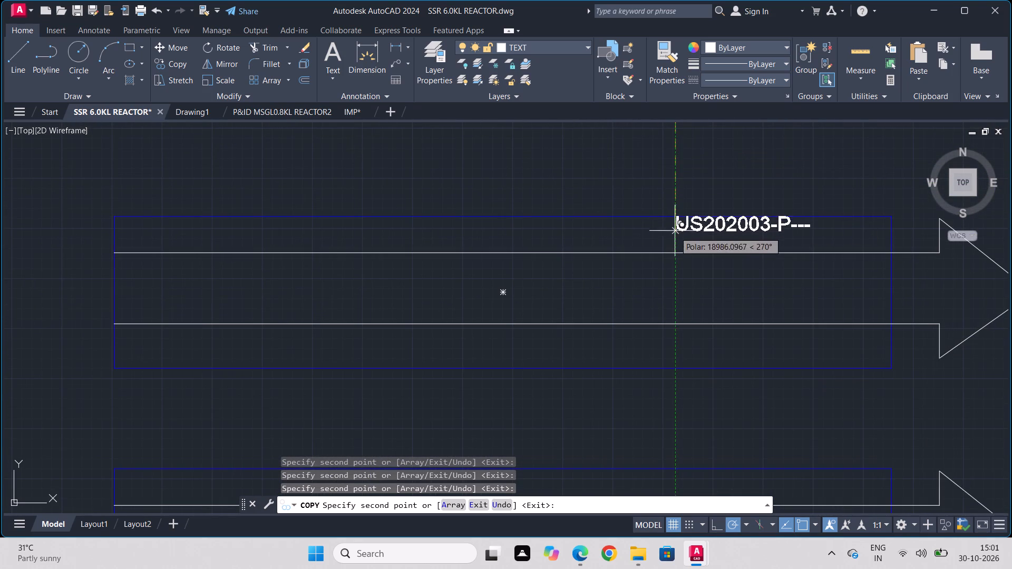
click(674, 241)
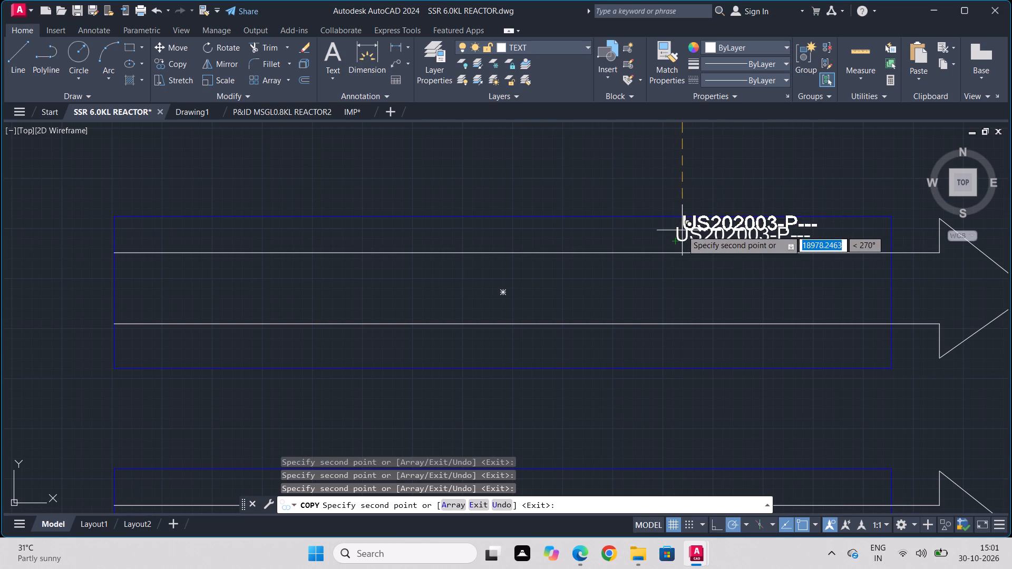
click(675, 291)
click(672, 348)
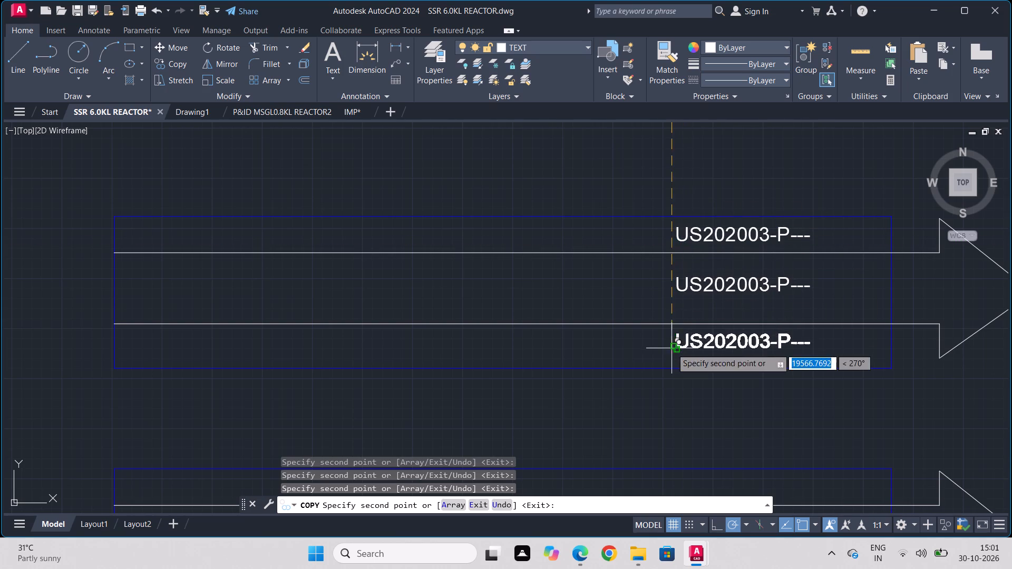
Copy the label into the upper, middle and lower bands of the seventeenth connector arrow, the second of the four right-pointing ones.
scroll(673, 350, down, 1)
middle_drag(672, 350, 664, 26)
middle_drag(662, 61, 658, 188)
middle_drag(657, 192, 654, 309)
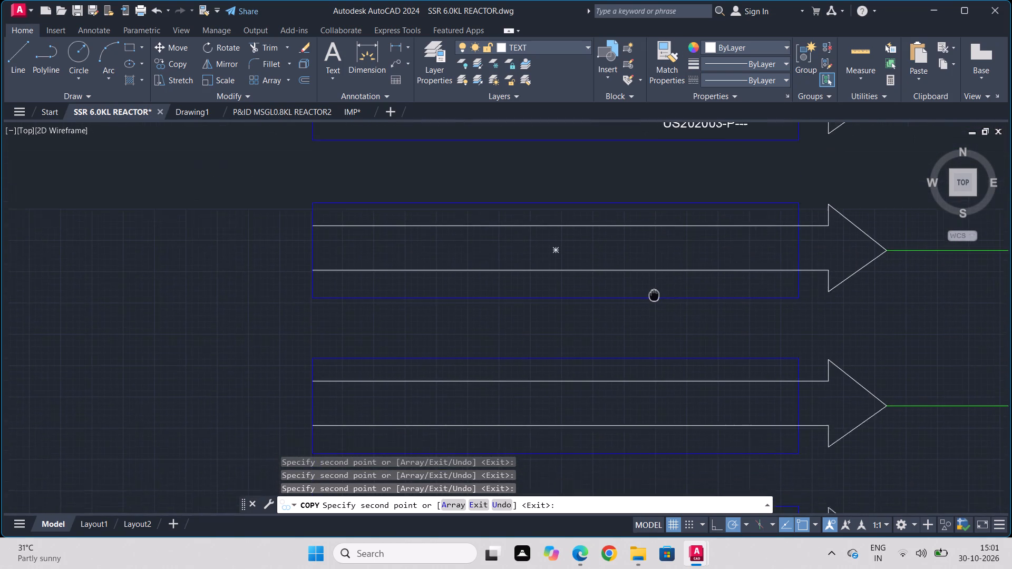
middle_drag(654, 309, 657, 316)
scroll(655, 244, up, 1)
click(651, 234)
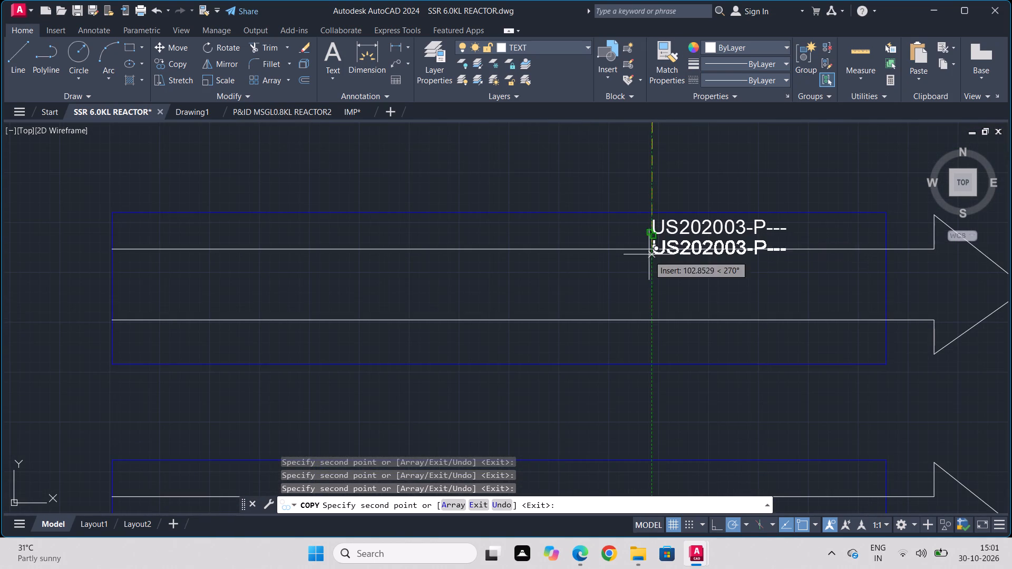
click(646, 286)
click(653, 345)
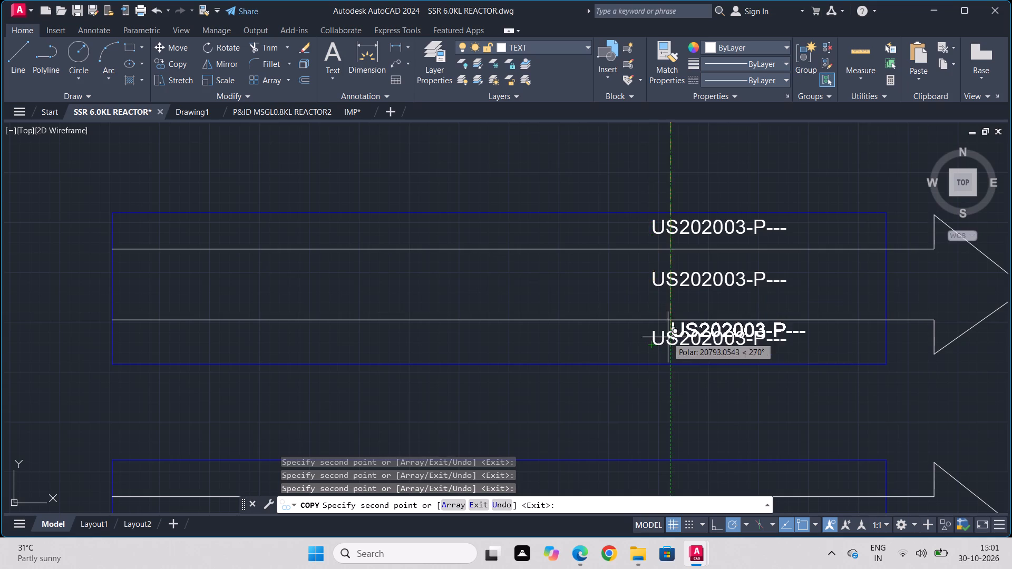
Copy the label into the upper, middle and lower bands of the eighteenth connector arrow, the third of the four right-pointing ones.
scroll(668, 337, up, 1)
middle_drag(666, 337, 665, 100)
scroll(665, 100, down, 2)
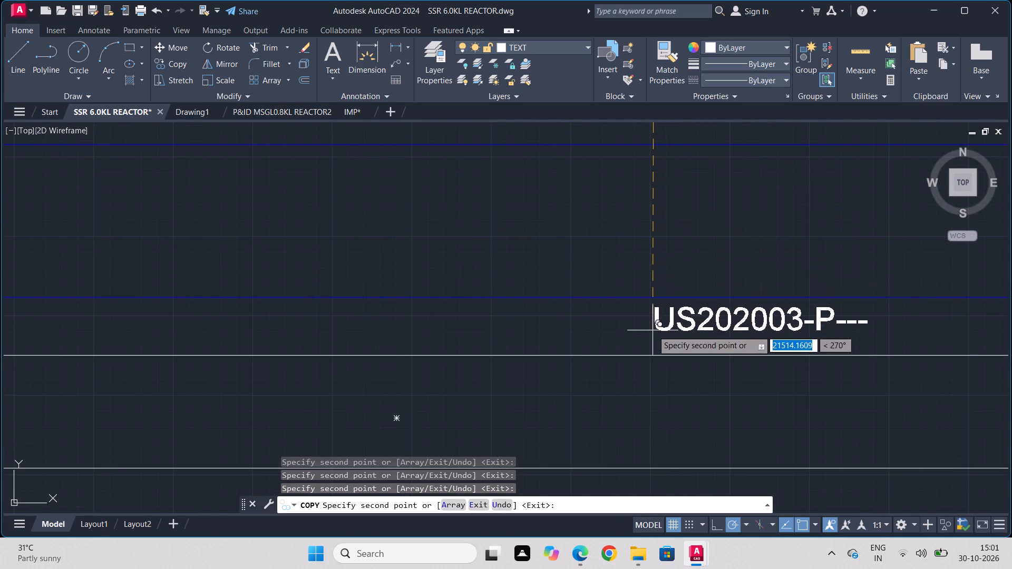
click(653, 330)
click(650, 413)
middle_drag(650, 413, 624, 329)
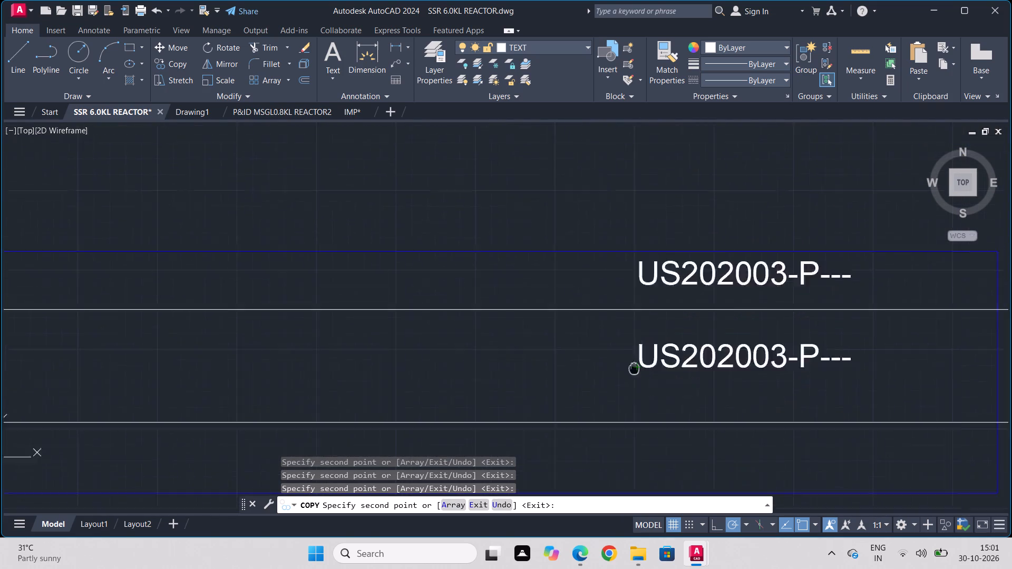
middle_drag(624, 329, 591, 203)
click(589, 302)
Copy the label into the upper, middle and lower bands of the nineteenth connector arrow, the last of the four right-pointing ones.
scroll(579, 381, down, 1)
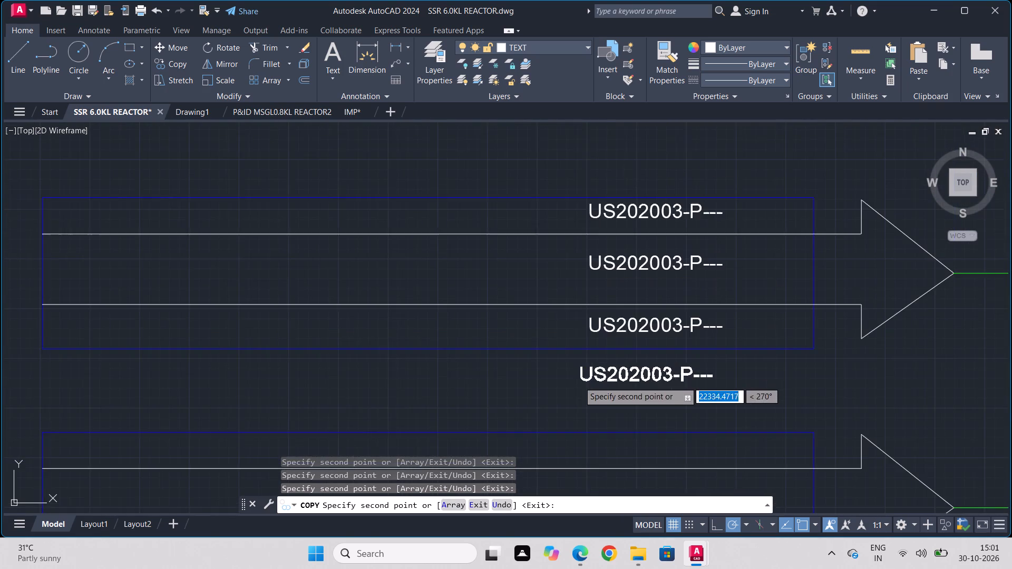
middle_drag(580, 382, 585, 226)
click(589, 297)
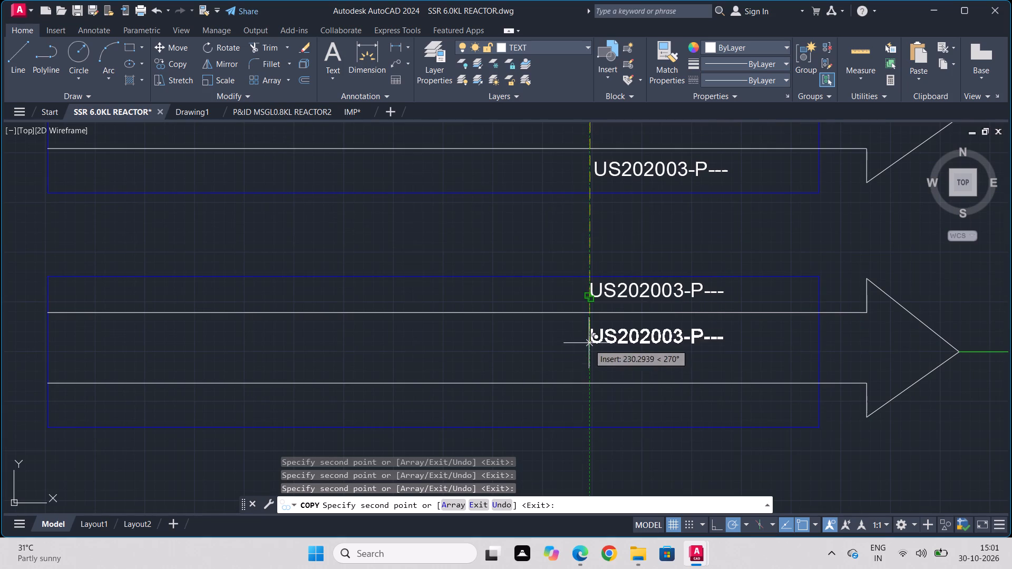
click(587, 356)
click(593, 413)
Copy the label into the upper, middle and lower bands of the twentieth connector arrow, the isolated right-pointing one below the group.
scroll(593, 421, down, 1)
middle_drag(592, 379, 636, 163)
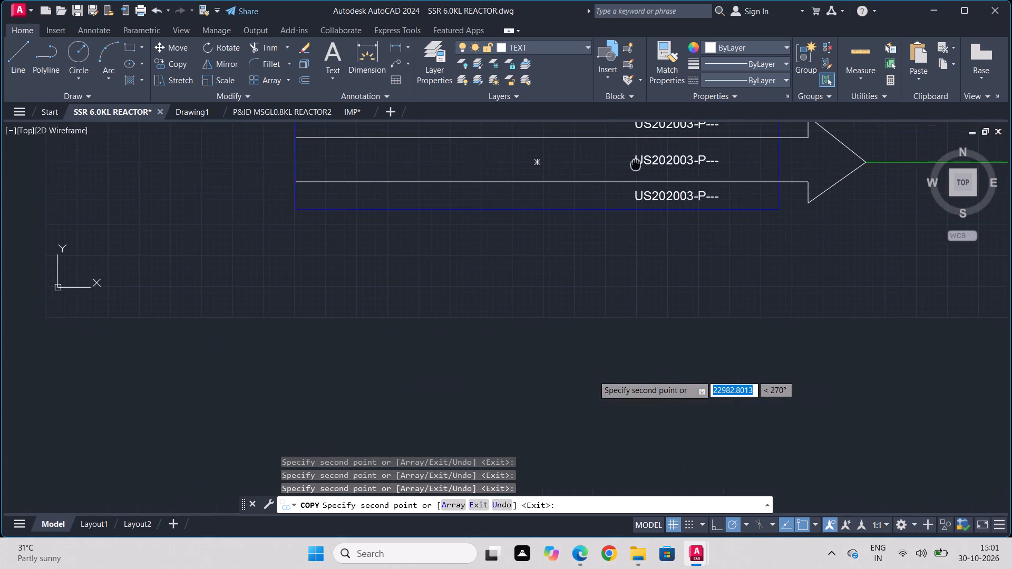
scroll(625, 292, down, 2)
scroll(623, 415, down, 1)
middle_drag(623, 415, 651, 182)
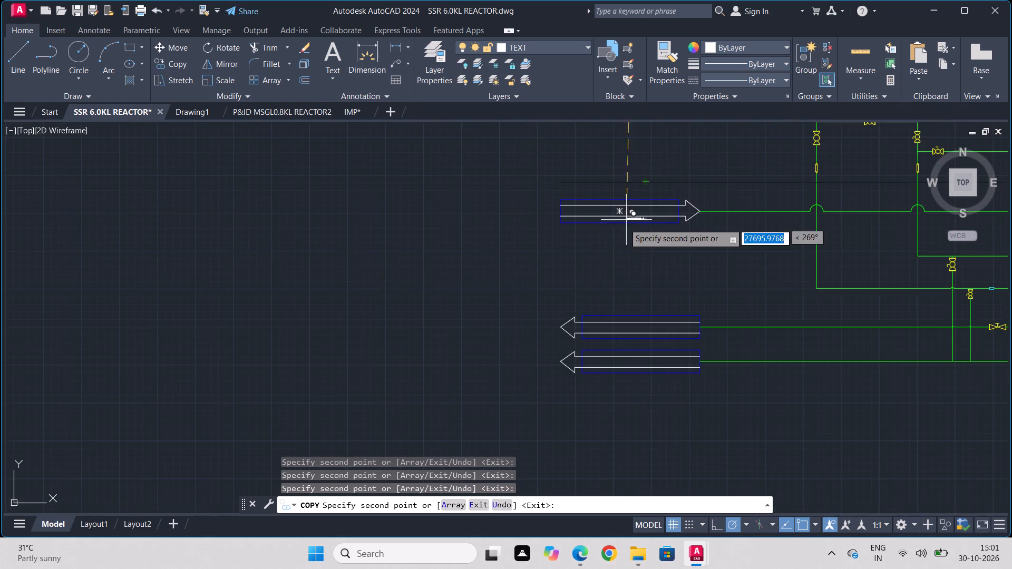
scroll(626, 201, up, 5)
click(630, 192)
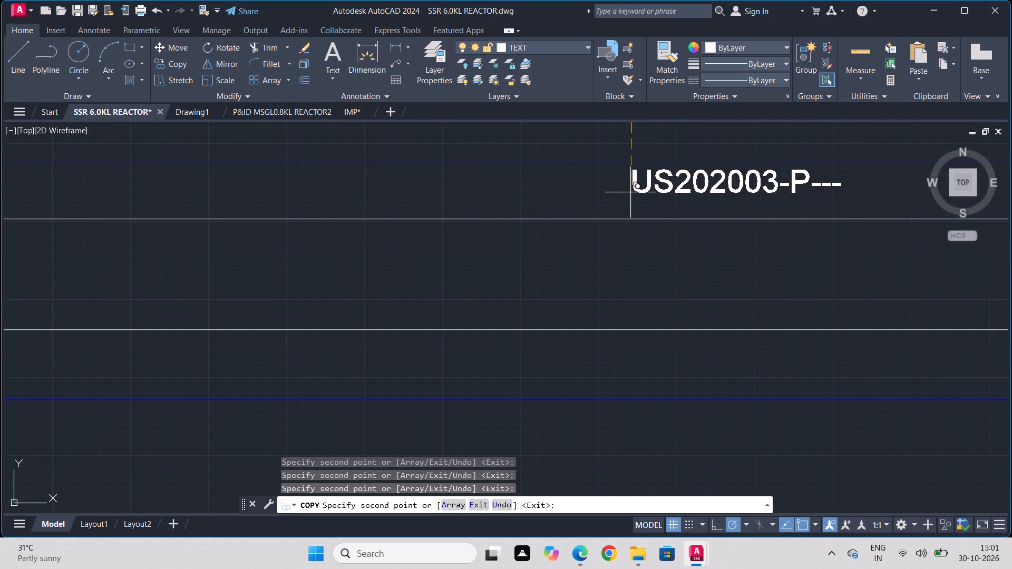
click(628, 291)
click(634, 378)
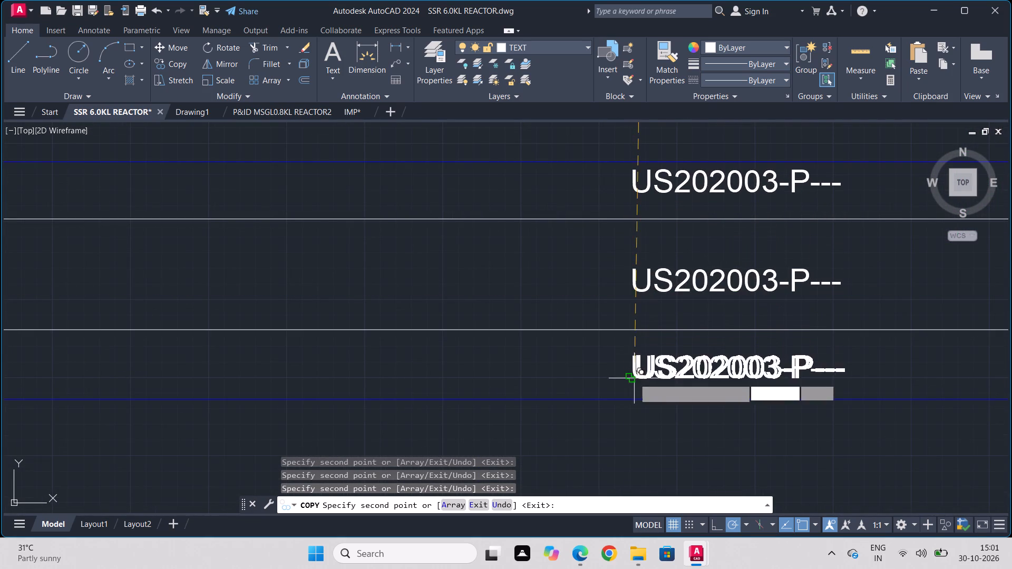
Copy the label into the upper, middle and lower bands of the twenty-first connector arrow, the upper of the lowest left-pointing pair.
middle_drag(663, 330, 661, 150)
scroll(664, 223, down, 3)
middle_drag(658, 321, 662, 97)
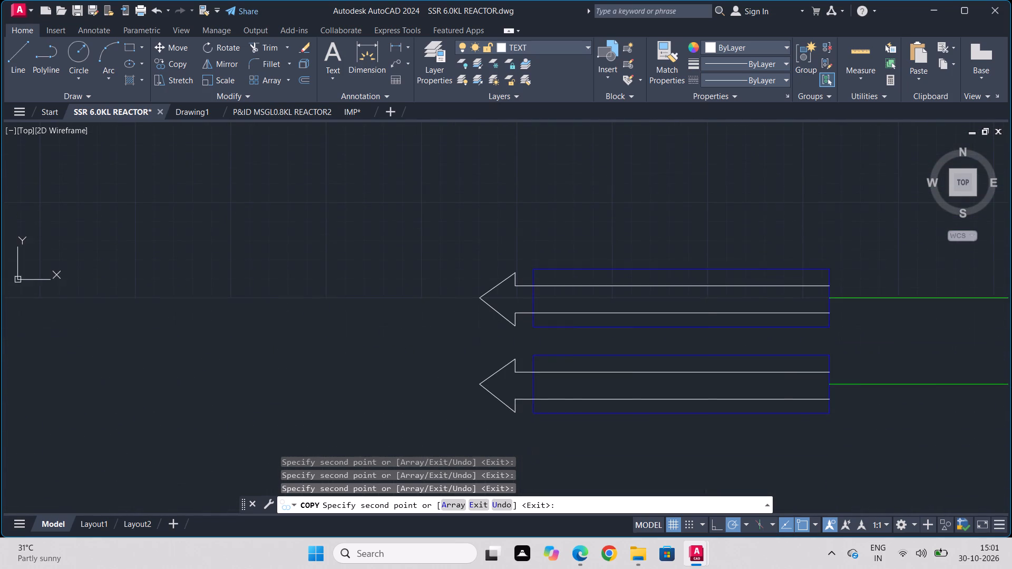
scroll(661, 270, up, 2)
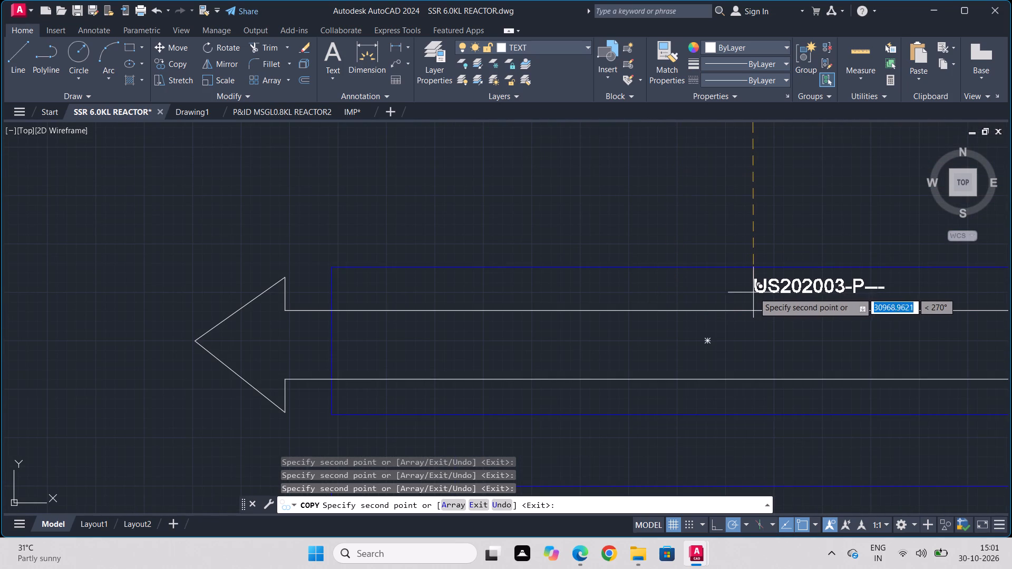
click(777, 295)
click(776, 345)
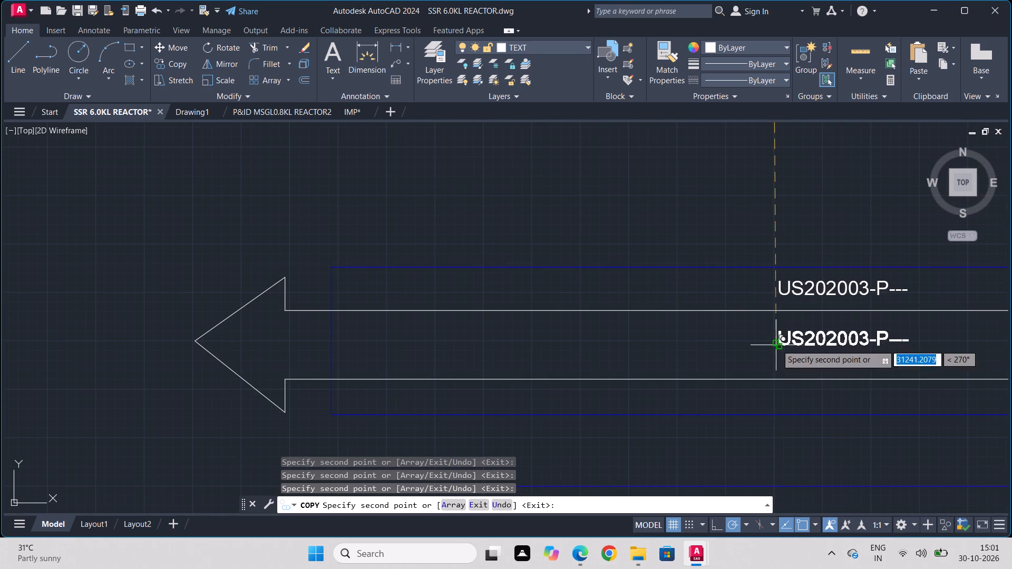
scroll(788, 341, up, 1)
scroll(789, 341, down, 1)
middle_drag(788, 341, 723, 146)
click(716, 205)
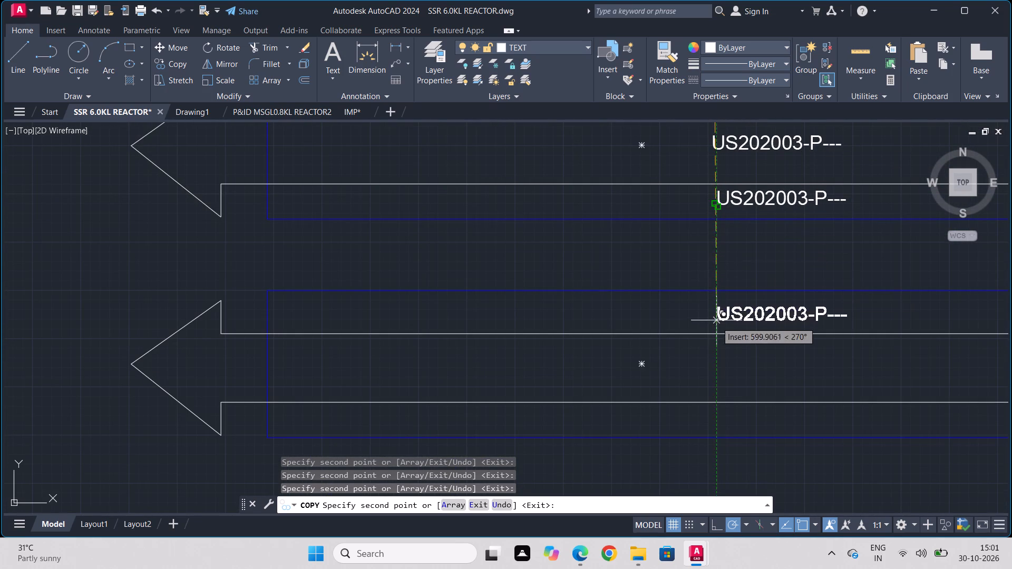
Copy the label into the upper, middle and lower bands of the twenty-second connector arrow, the bottommost left-pointing one.
click(717, 322)
click(726, 375)
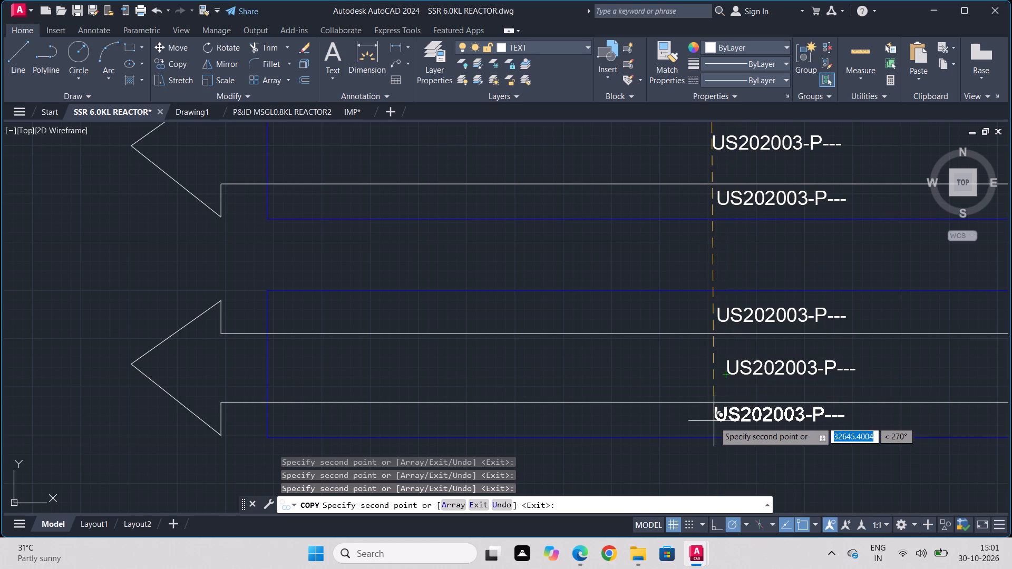
click(719, 426)
Place three spare label copies stacked in the empty area beside the lowest connector arrows, and end the copying.
scroll(735, 405, down, 3)
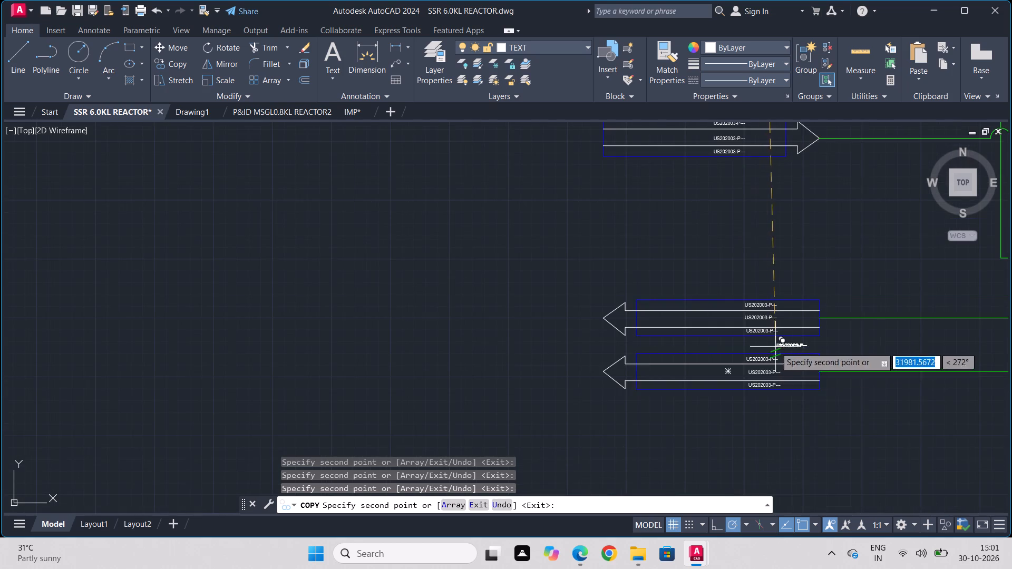
click(376, 203)
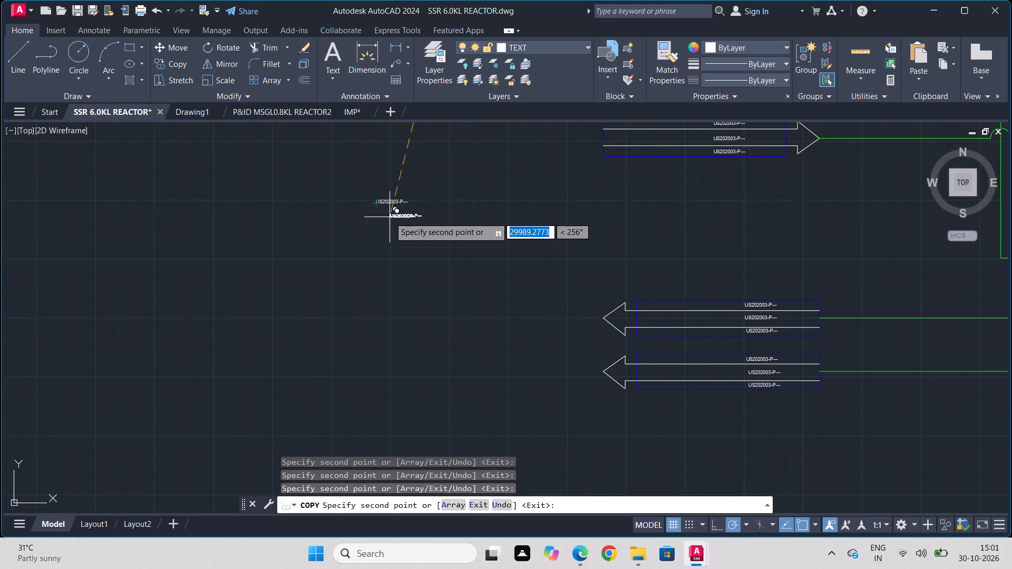
scroll(378, 217, up, 3)
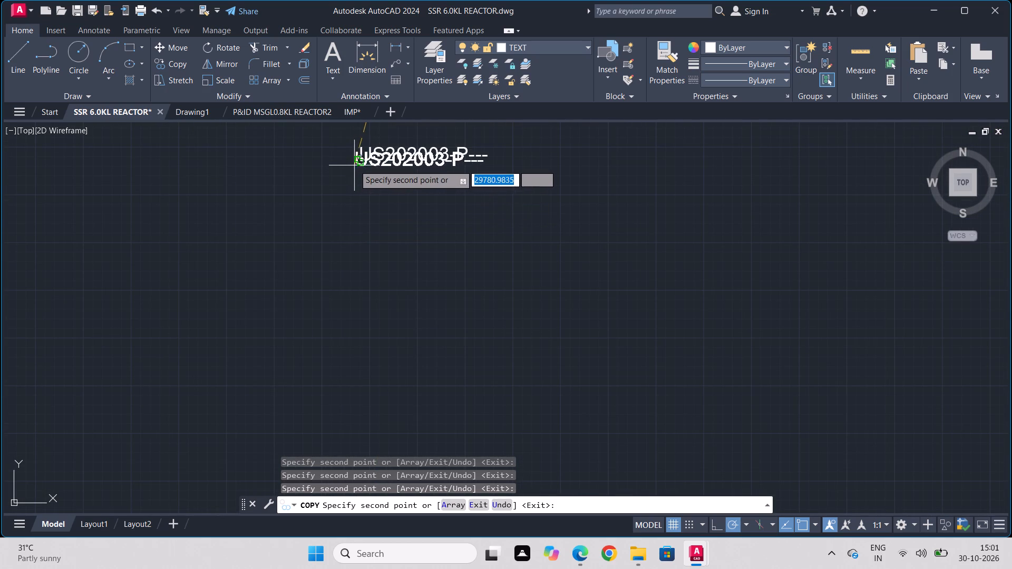
click(358, 191)
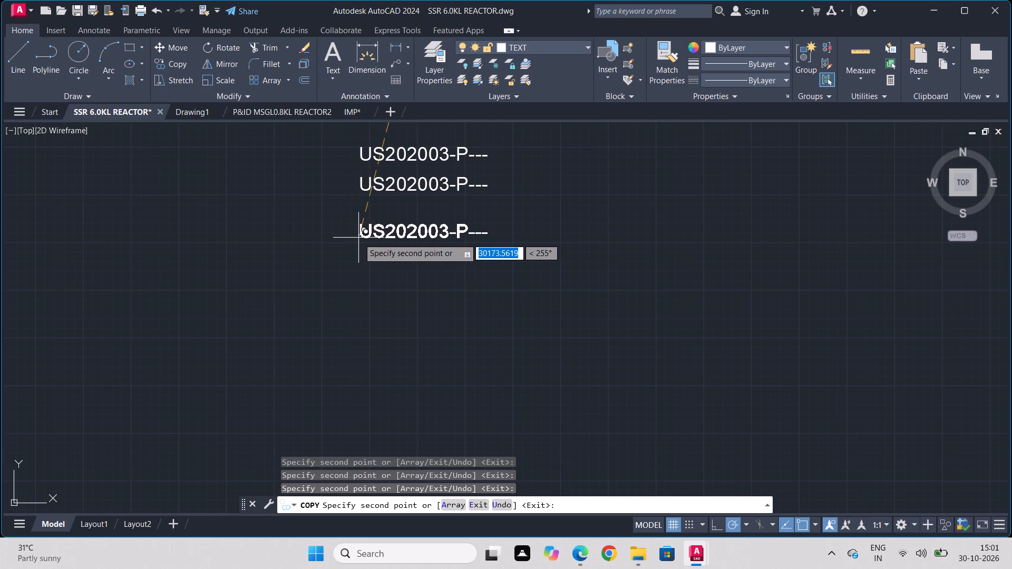
click(363, 219)
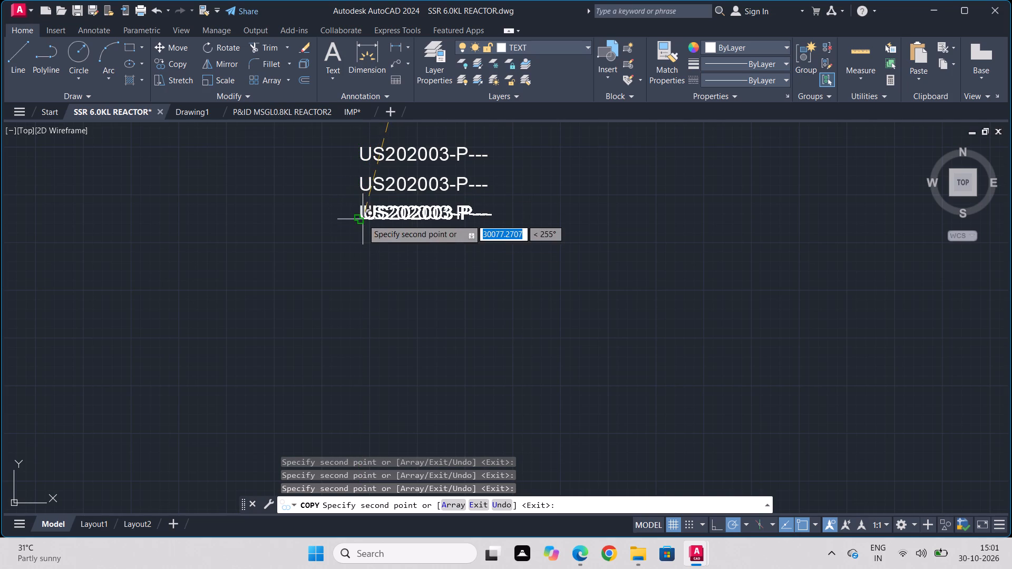
key(Escape)
Change the middle-band label of the topmost right-pointing connector arrow to NITROGEN.
scroll(473, 183, down, 2)
scroll(478, 183, up, 1)
scroll(479, 182, down, 2)
scroll(676, 191, down, 3)
middle_drag(744, 159, 647, 332)
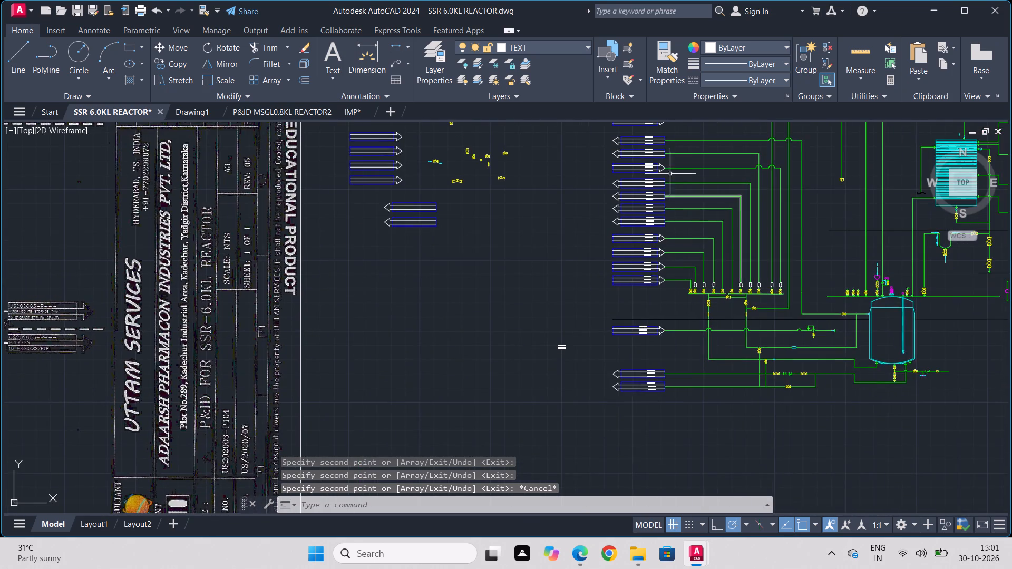
scroll(666, 155, up, 2)
middle_drag(666, 155, 661, 357)
scroll(610, 179, up, 2)
middle_drag(609, 202, 606, 403)
scroll(579, 184, up, 1)
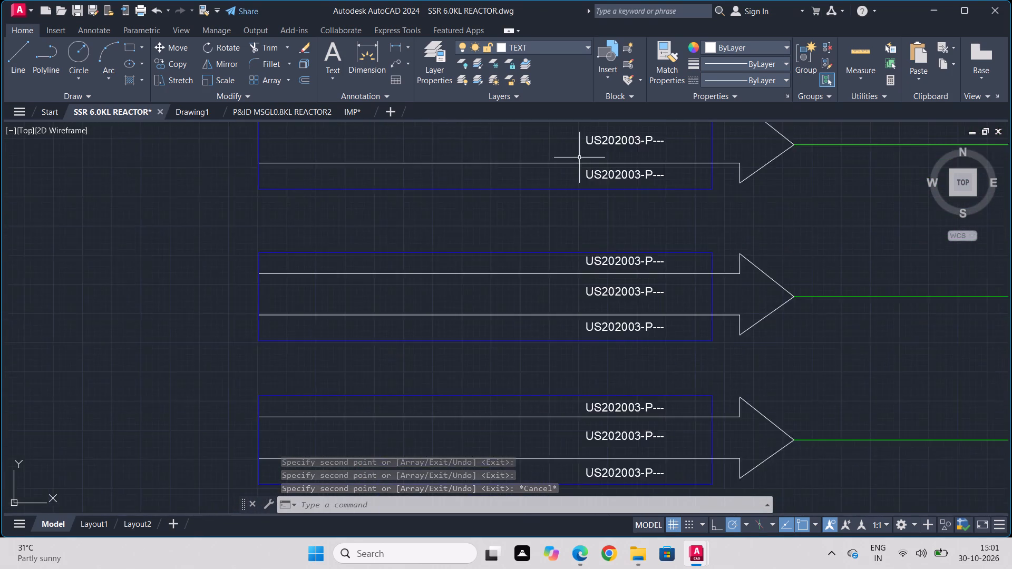
middle_drag(579, 158, 600, 354)
middle_drag(636, 215, 636, 367)
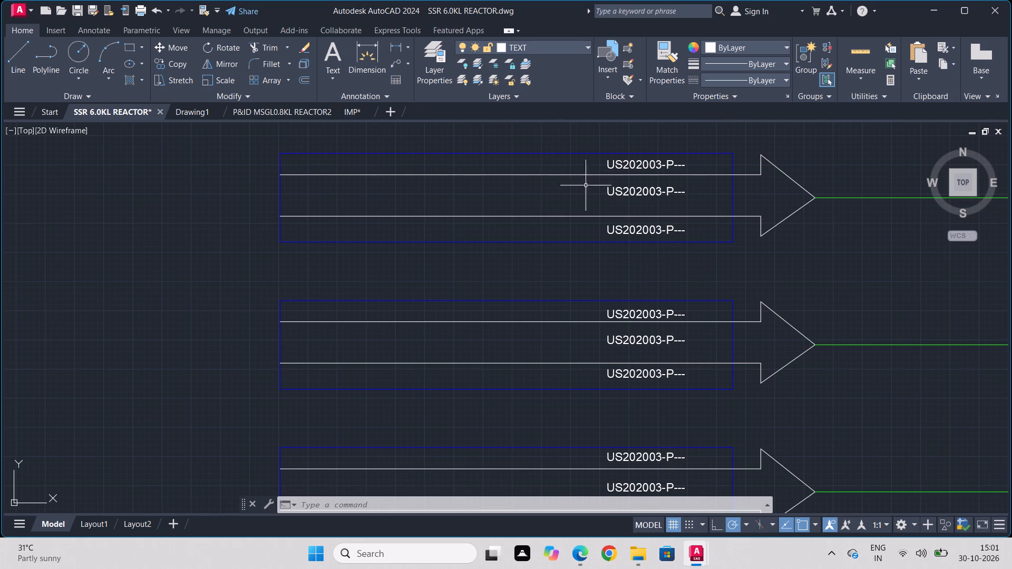
middle_drag(586, 185, 576, 325)
scroll(575, 246, down, 3)
scroll(573, 307, up, 2)
middle_drag(592, 354, 592, 300)
scroll(592, 354, up, 1)
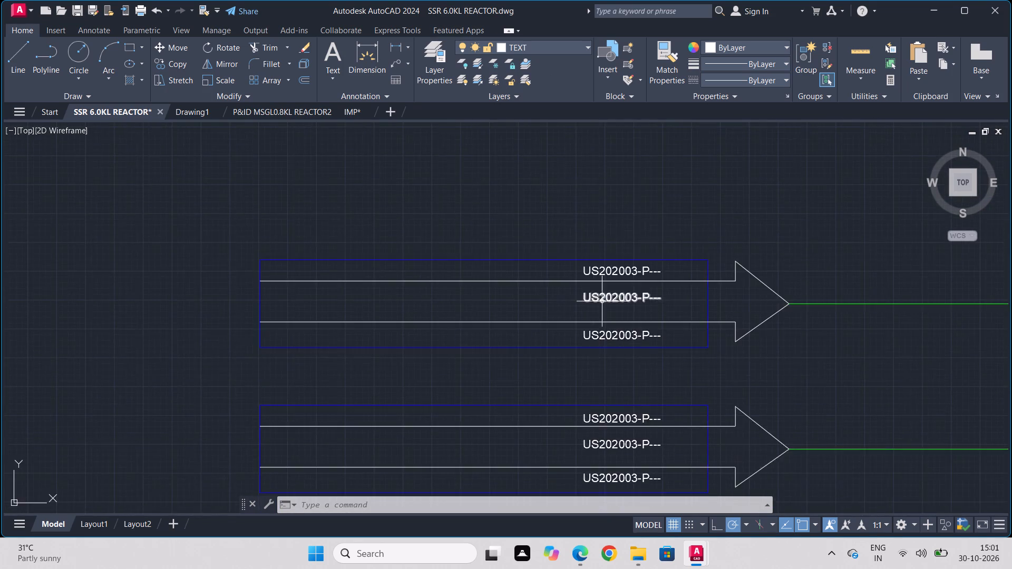
scroll(604, 302, up, 2)
click(591, 284)
right_click(591, 284)
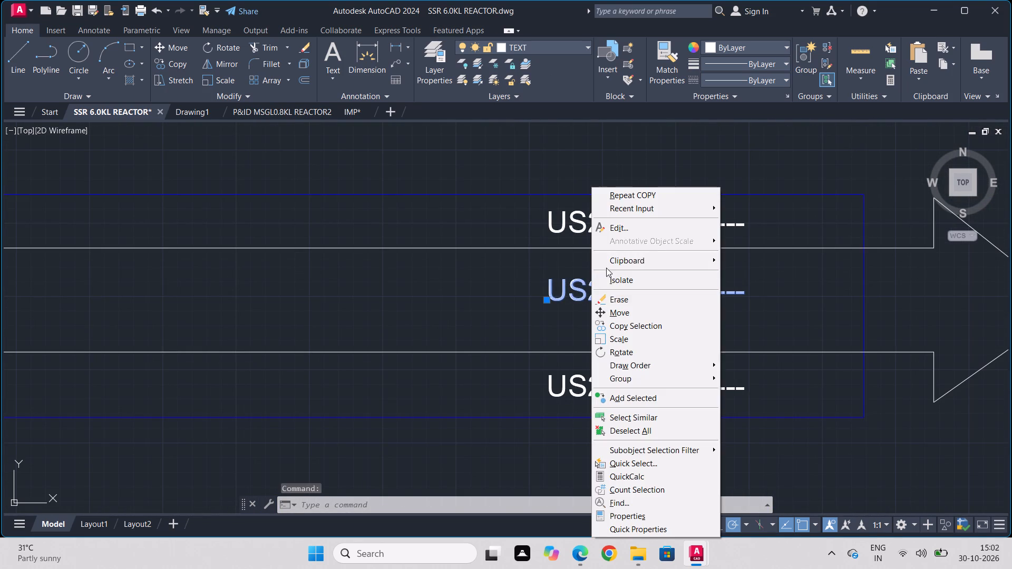
click(627, 228)
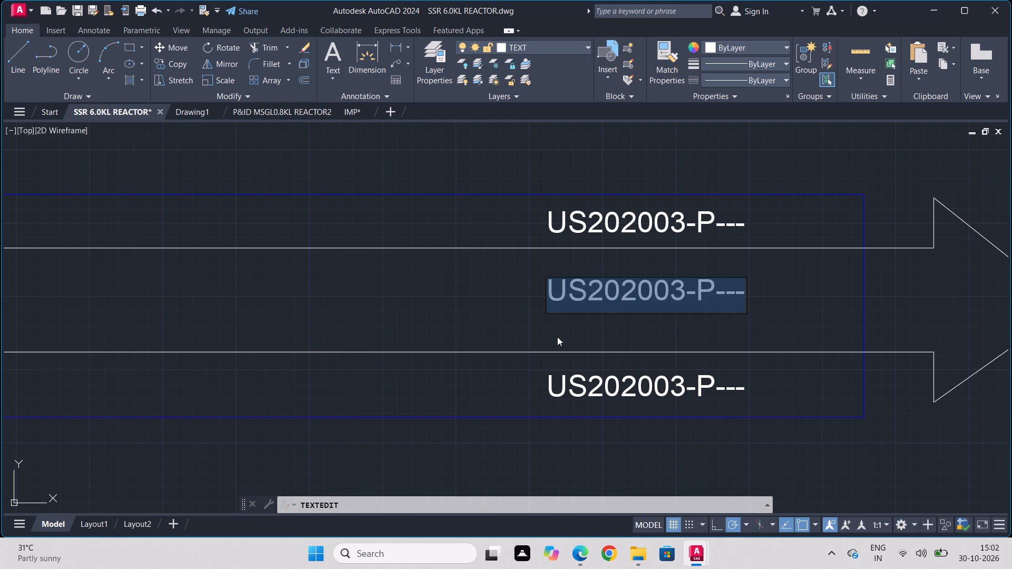
text(NITROGEN)
key(Return)
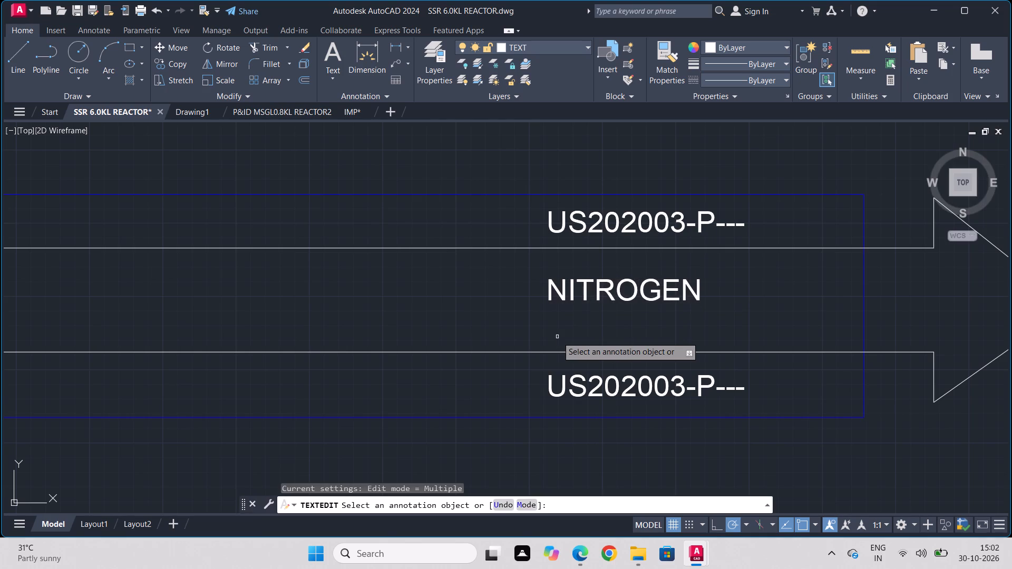
Change the lower-band label of the same topmost connector arrow to FROM ULD.
click(550, 394)
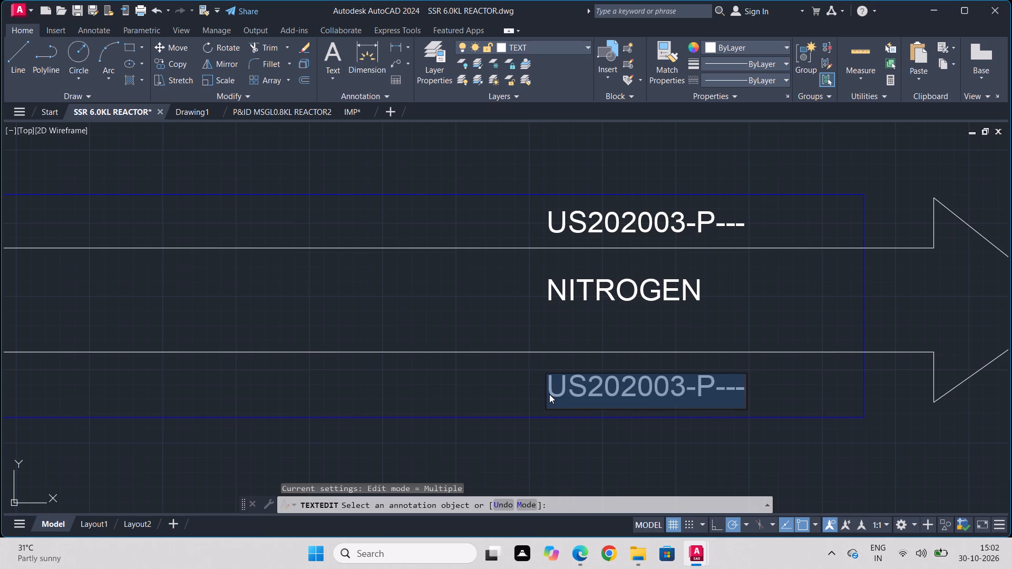
text(FROM Y)
key(BackSpace)
text(ULD)
key(Return)
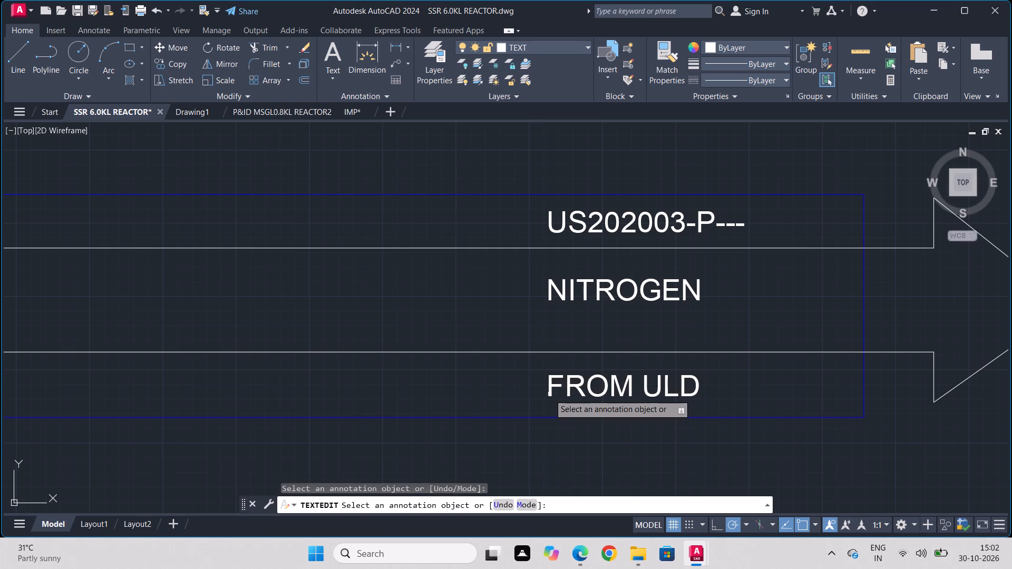
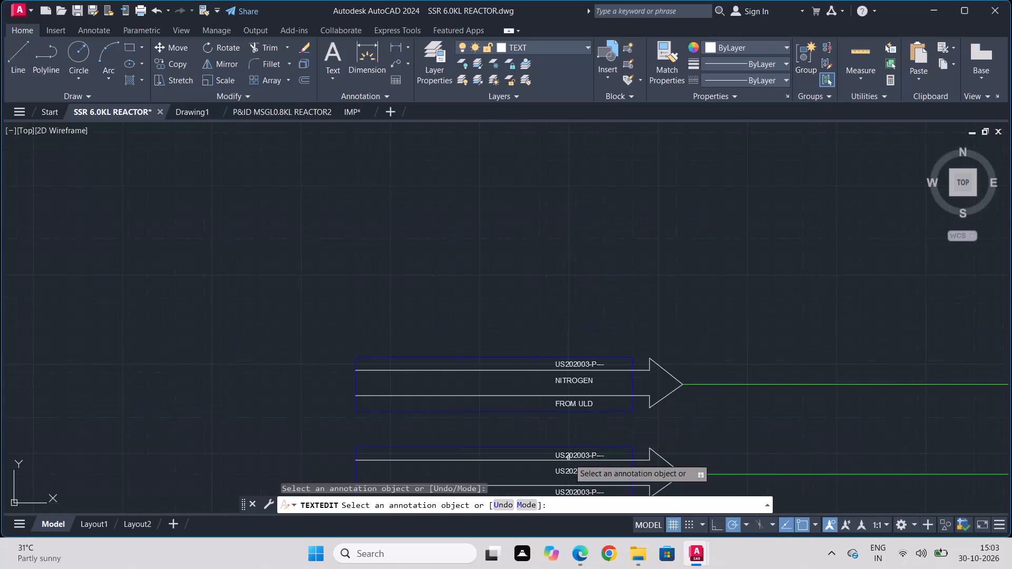
Open the middle US202003-P--- text in the arrow tag below the NITROGEN tag for editing.
middle_drag(569, 458, 595, 304)
scroll(589, 336, up, 3)
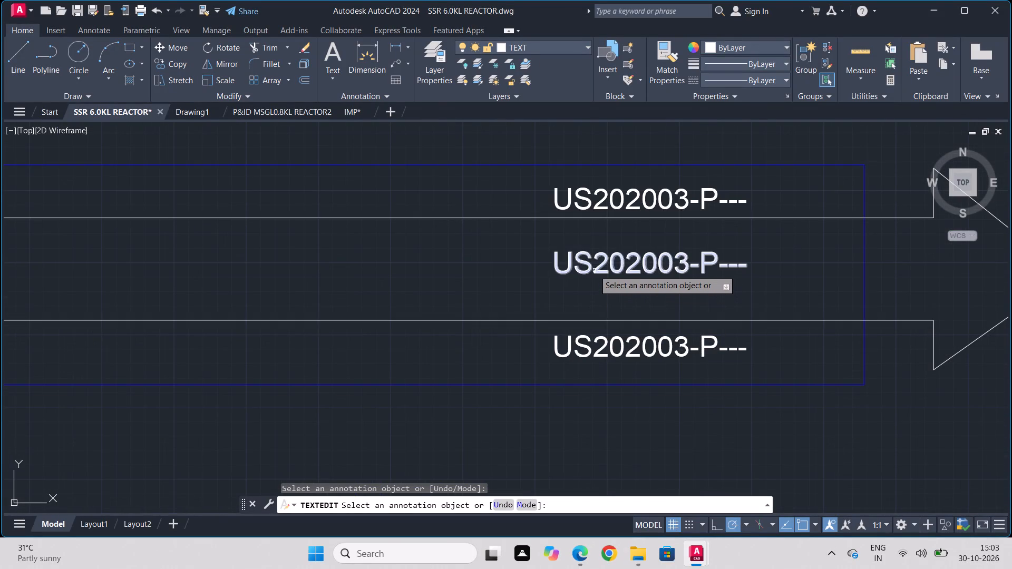
click(594, 270)
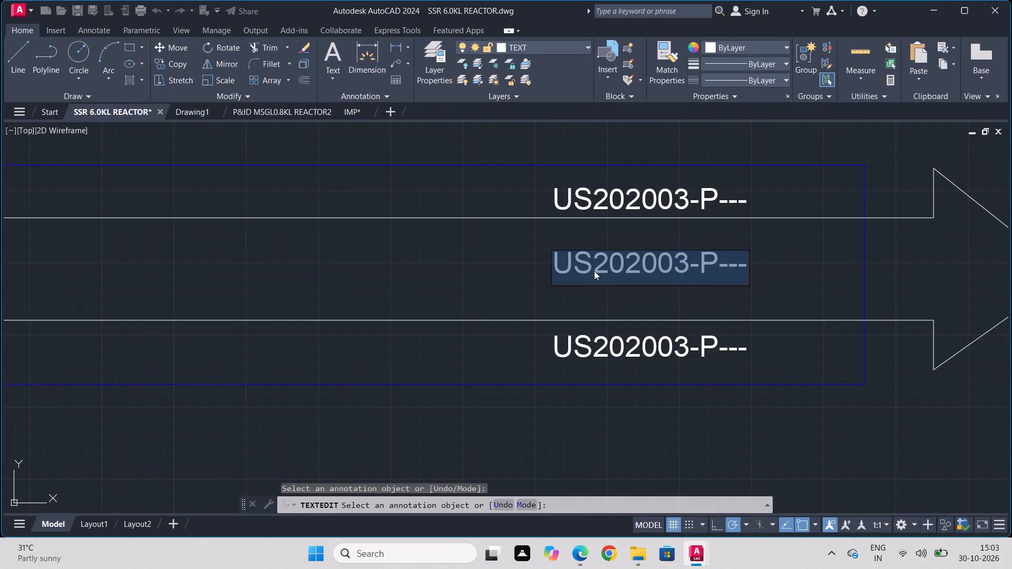
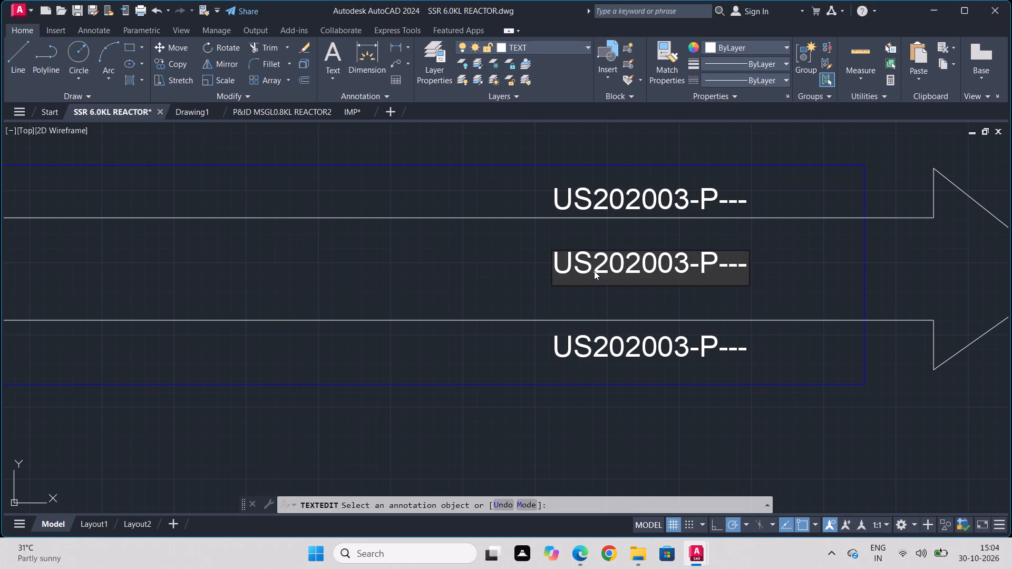
Replace the middle text of the arrow tag below the NITROGEN tag with PROCESS WATER.
scroll(594, 271, up, 2)
scroll(589, 247, down, 5)
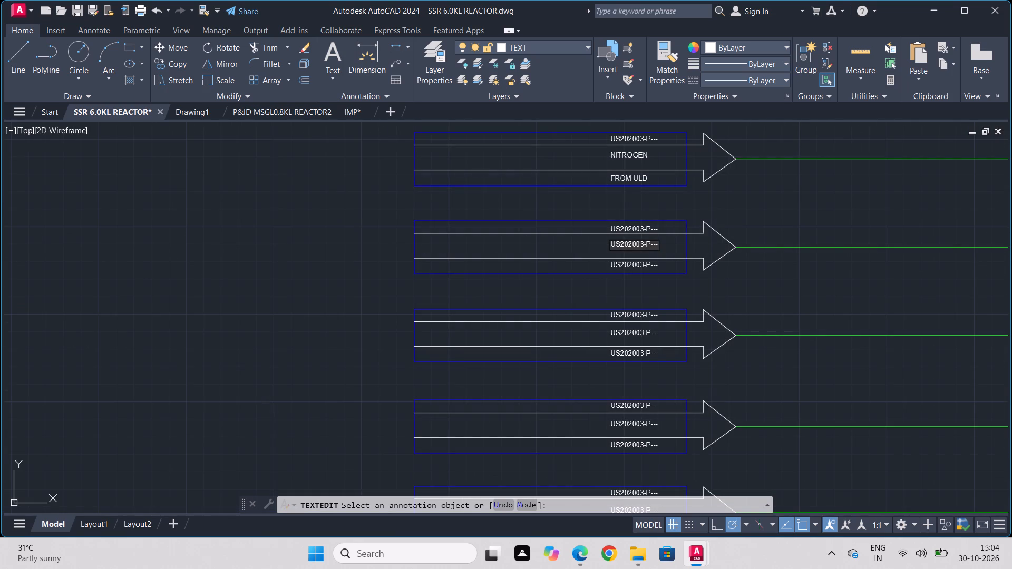
scroll(628, 244, up, 3)
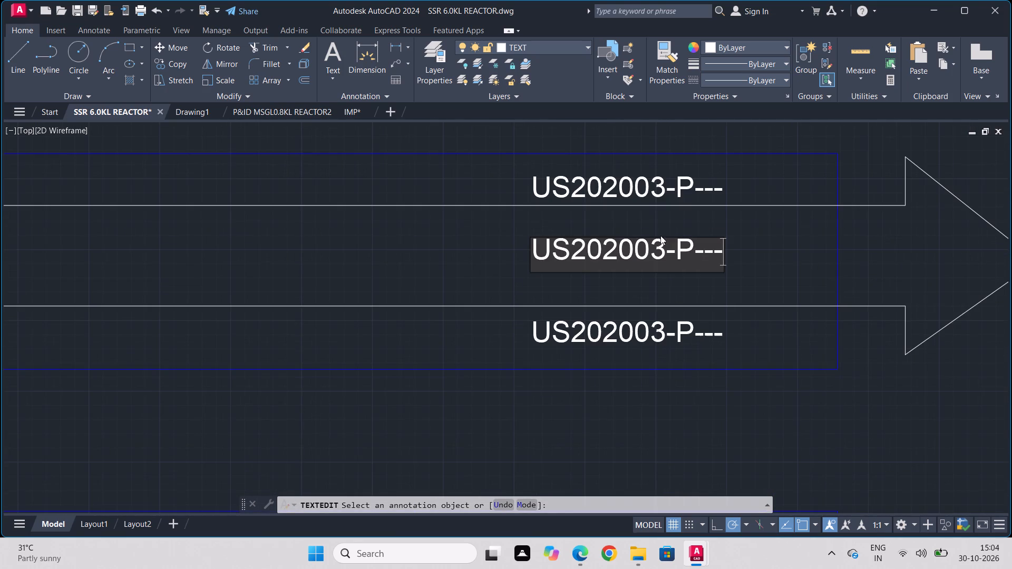
key(p)
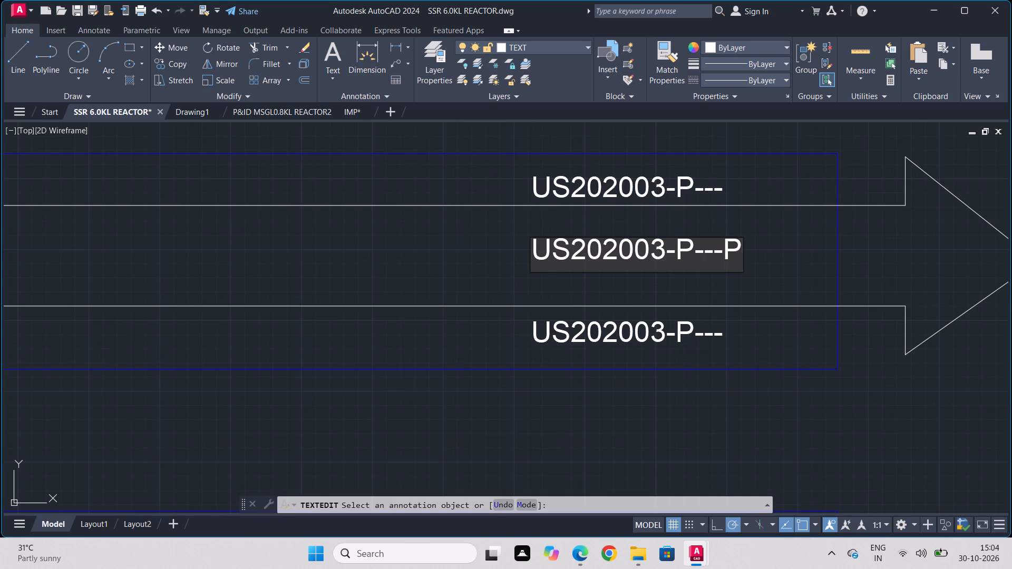
key(BackSpace)
double_click(715, 246)
click(716, 246)
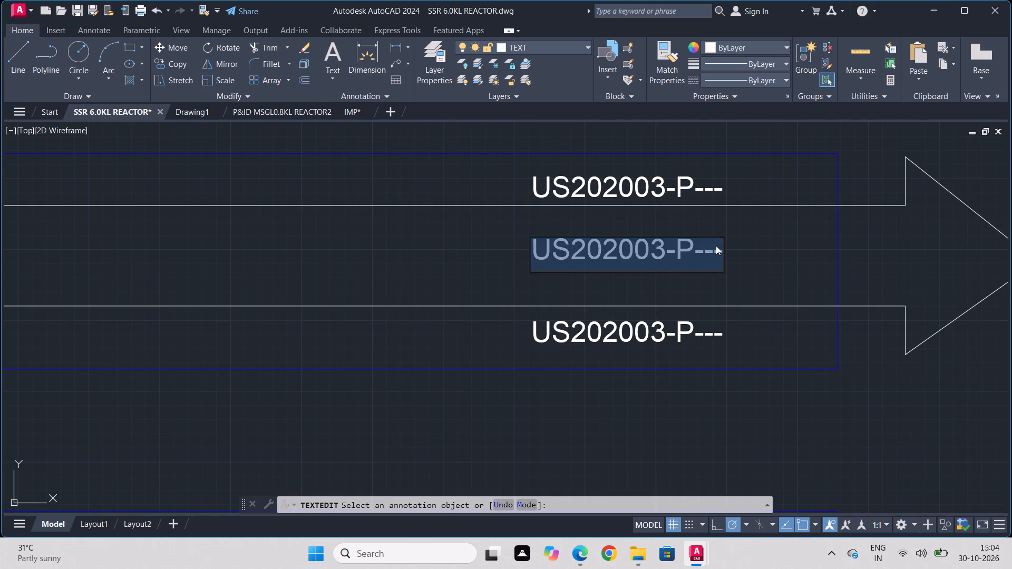
key(p)
text(ROCESSC)
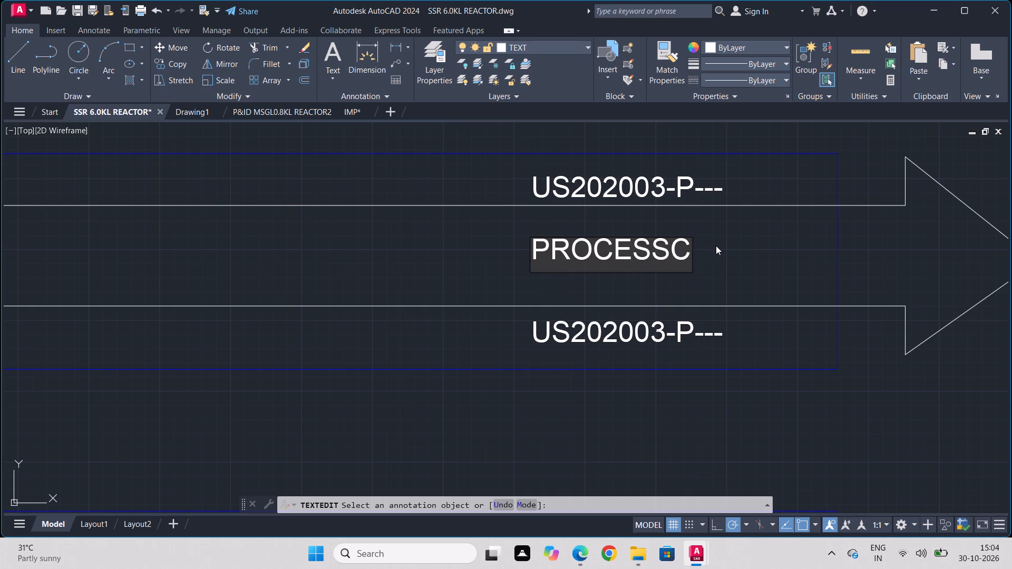
key(BackSpace)
key(space)
text(WA)
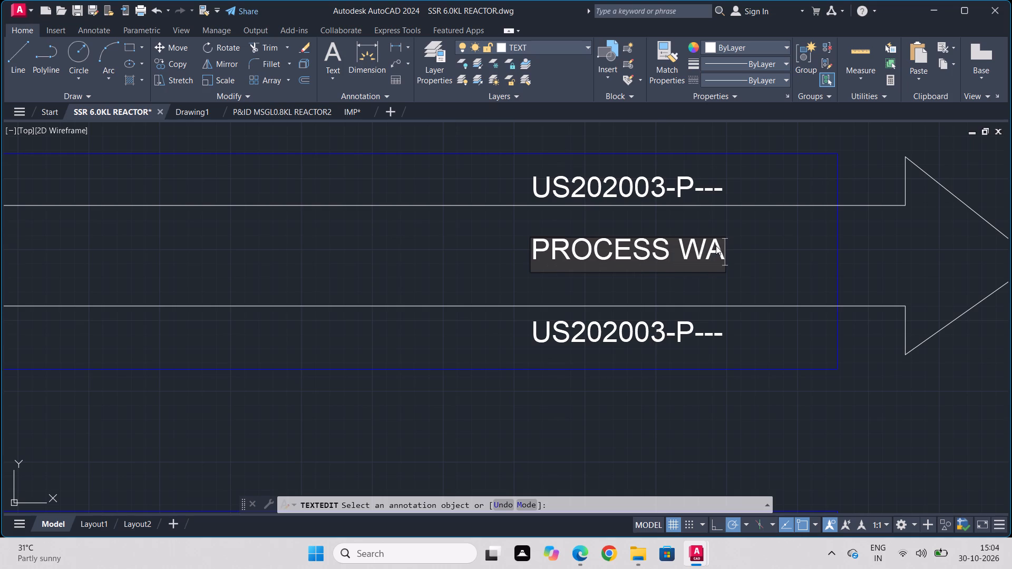
text(TEER)
key(Return)
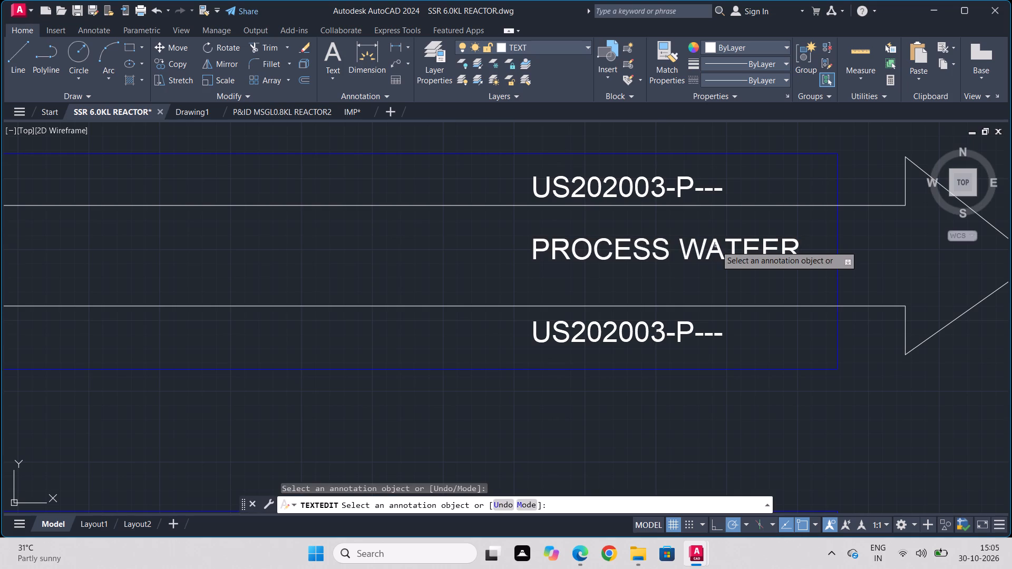
double_click(716, 246)
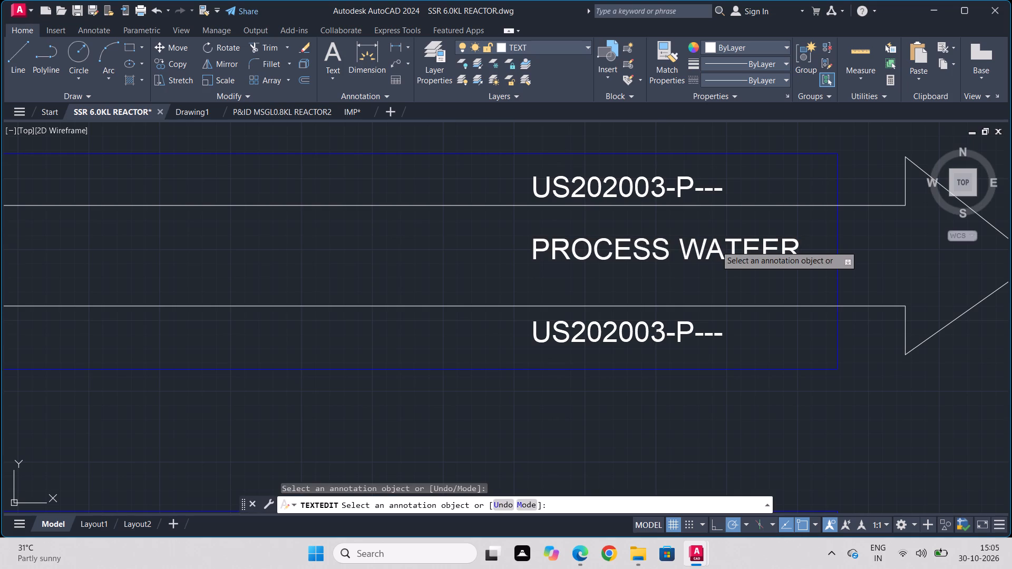
double_click(715, 246)
click(715, 246)
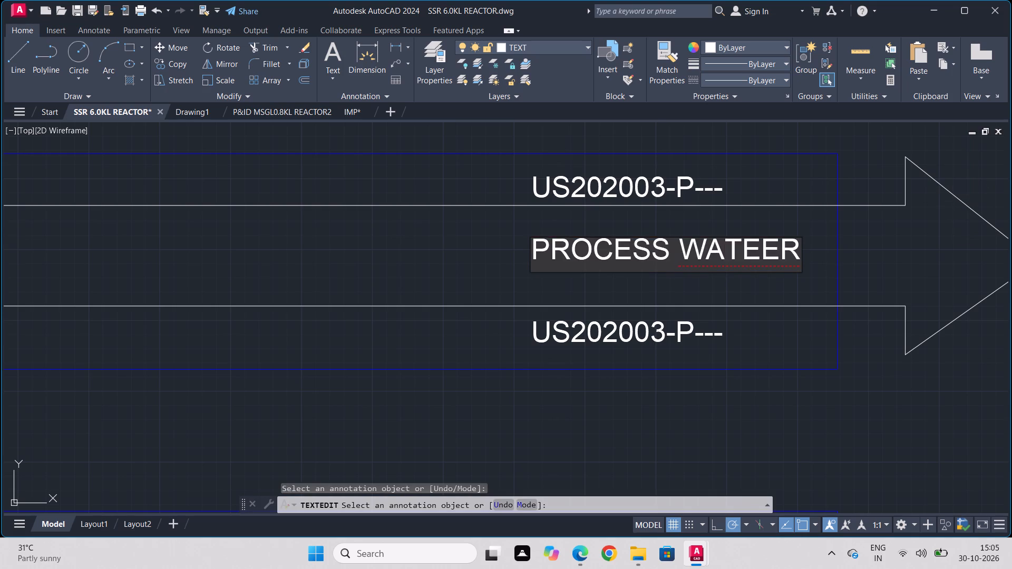
double_click(715, 246)
text(PROCESS WA)
text(TER)
key(Return)
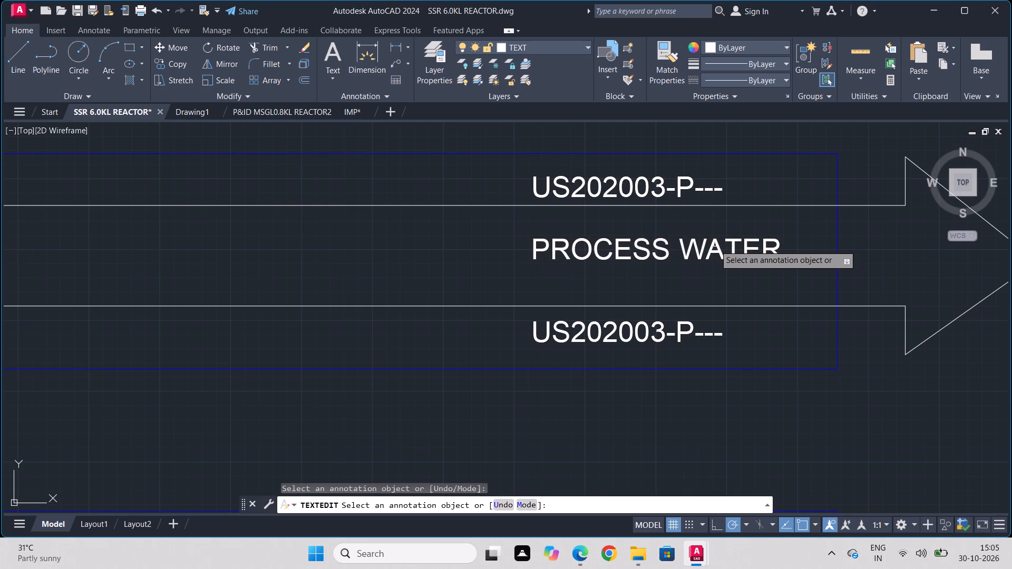
Change the bottom US202003-P--- text of the PROCESS WATER tag to FROM.
click(674, 336)
text(FROM)
key(Return)
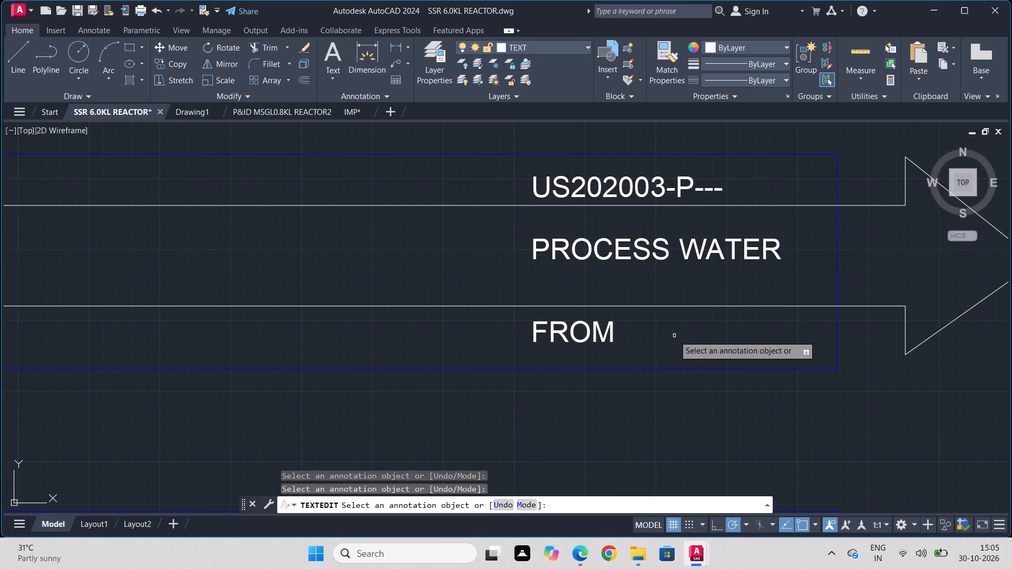
In the arrow tag below PROCESS WATER, change the middle text to CHEMICALS and the bottom text to FROM.
scroll(550, 385, down, 2)
middle_drag(579, 382, 577, 222)
scroll(571, 315, up, 1)
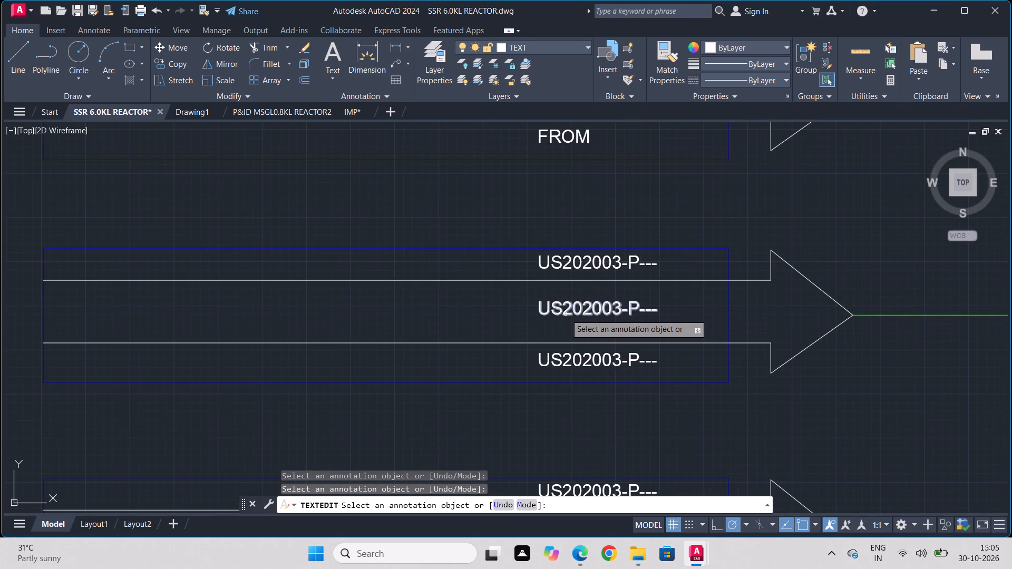
click(566, 314)
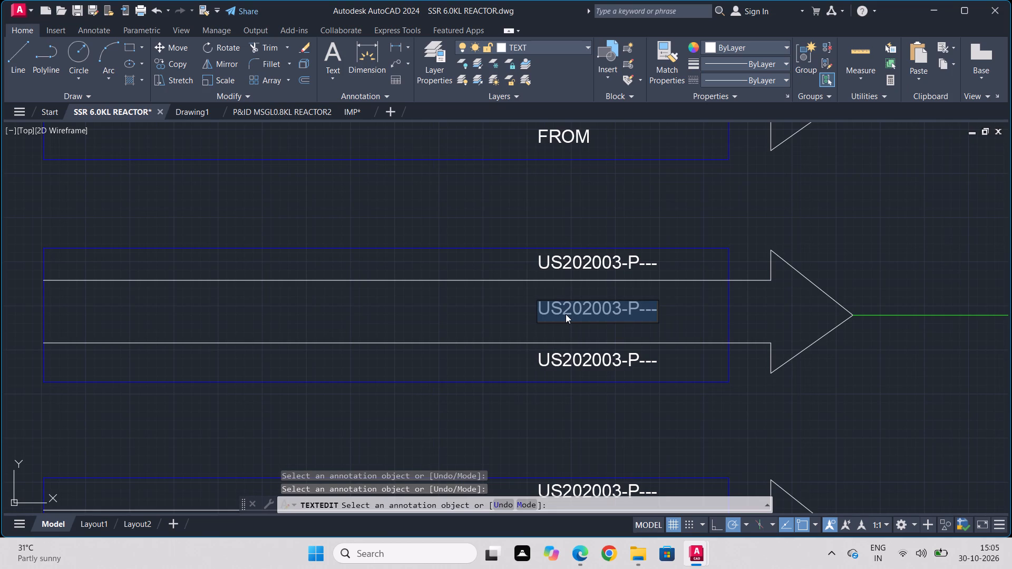
text(CHEMICALS)
key(Return)
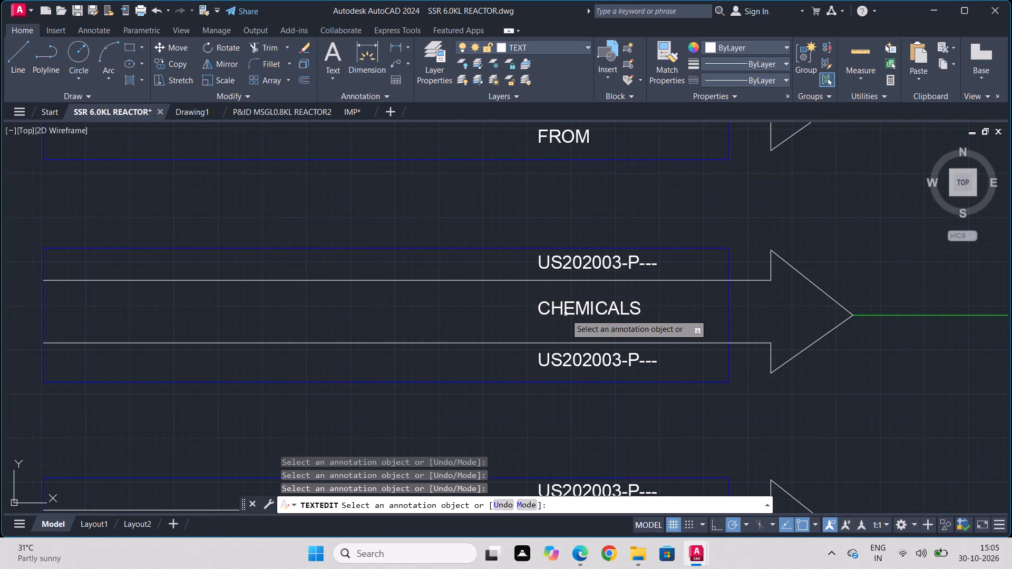
click(569, 369)
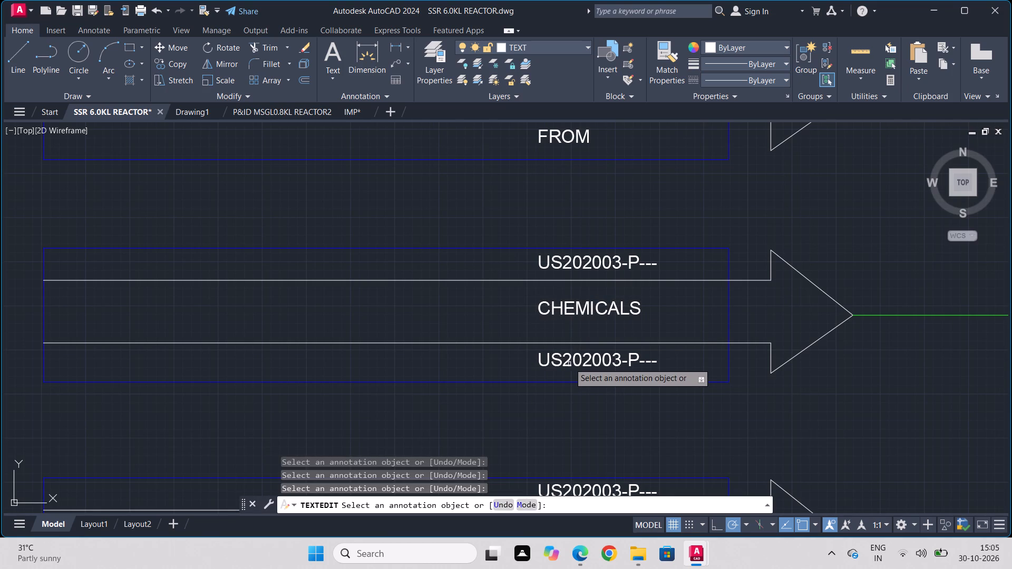
click(569, 363)
text(FROM)
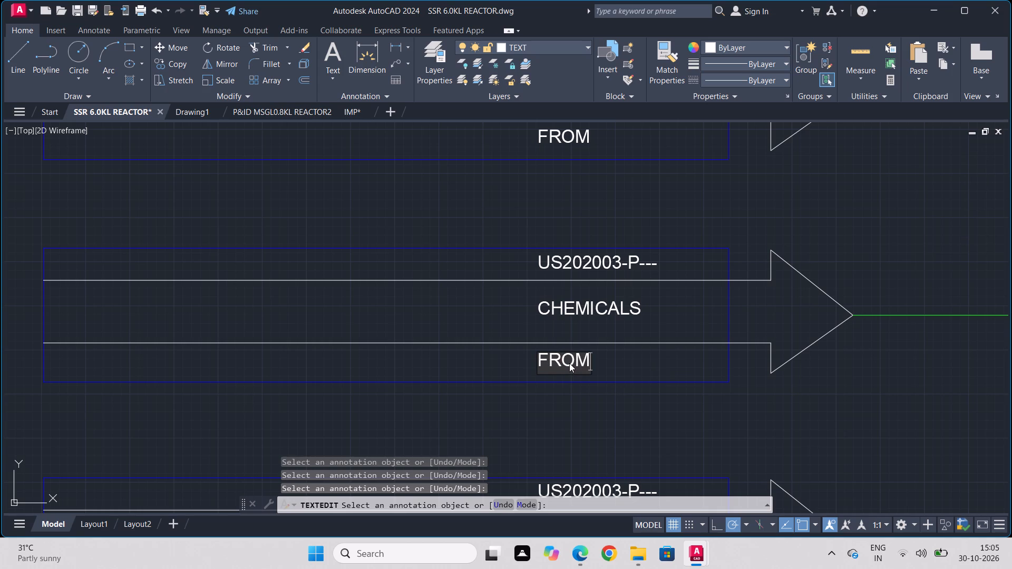
key(Return)
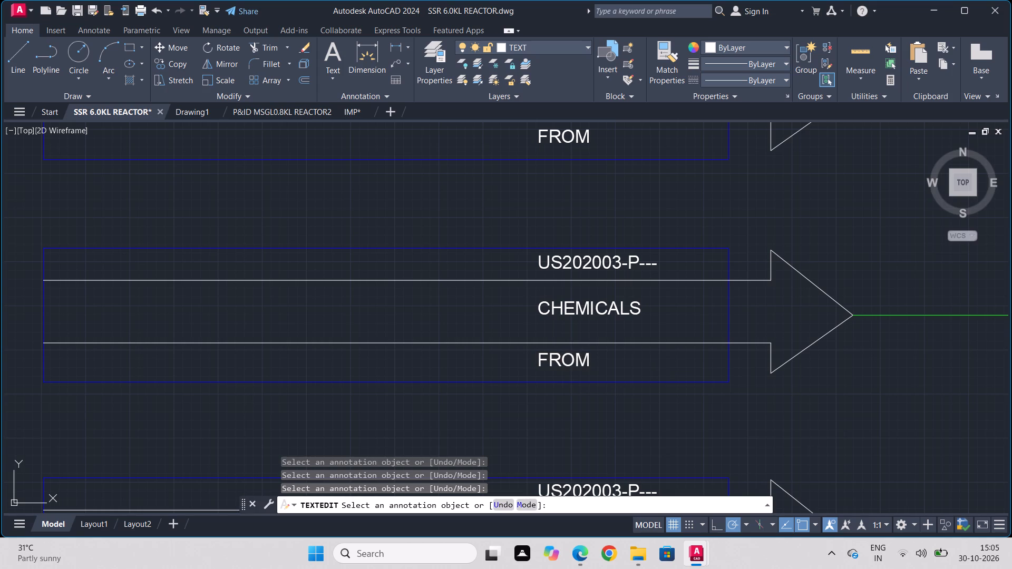
In the arrow tag below CHEMICALS, change the middle text to SOLVENT and the bottom text to FROM.
scroll(569, 363, down, 2)
middle_drag(569, 367, 546, 272)
scroll(543, 349, up, 3)
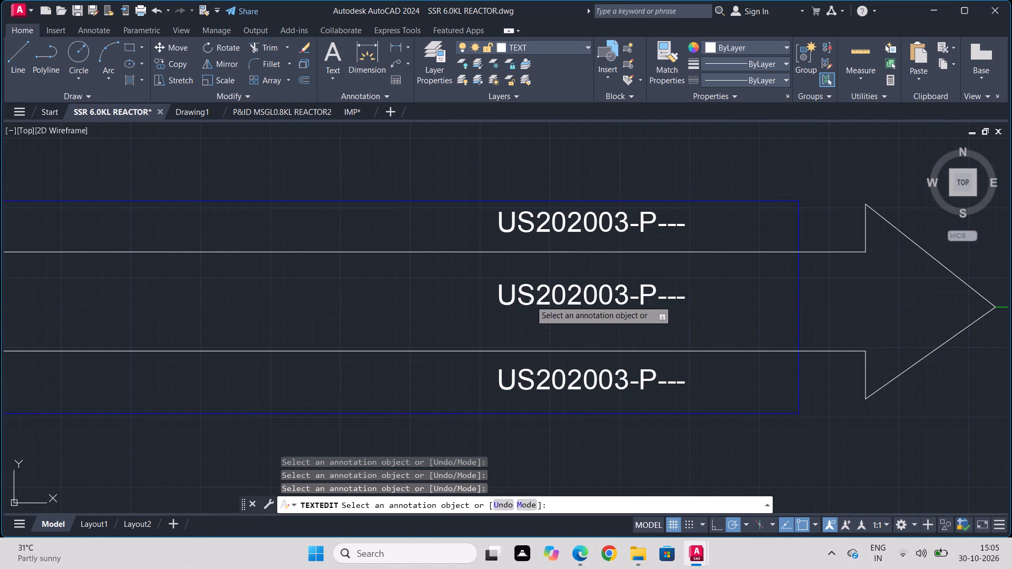
click(530, 298)
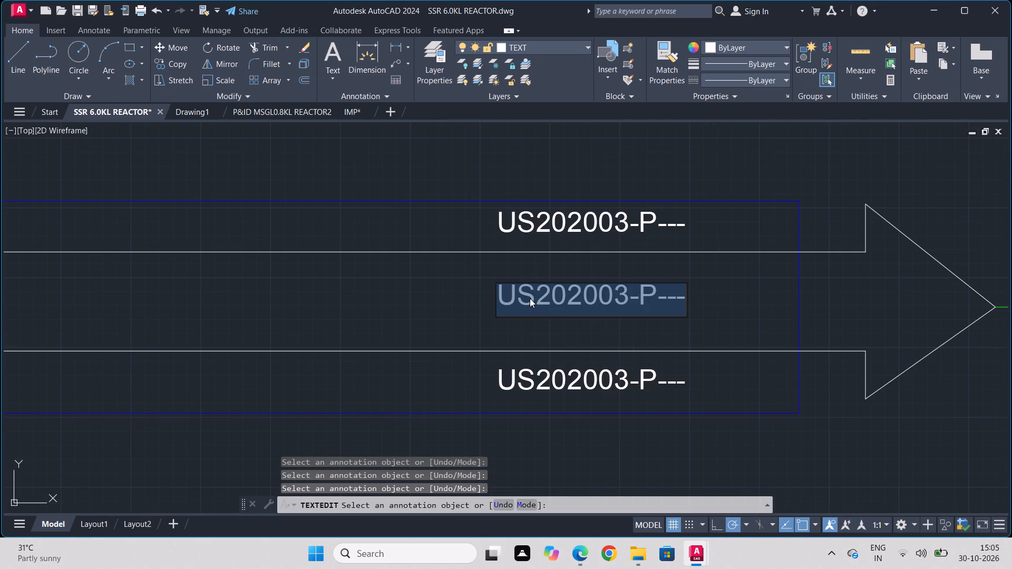
text(SOLVEN)
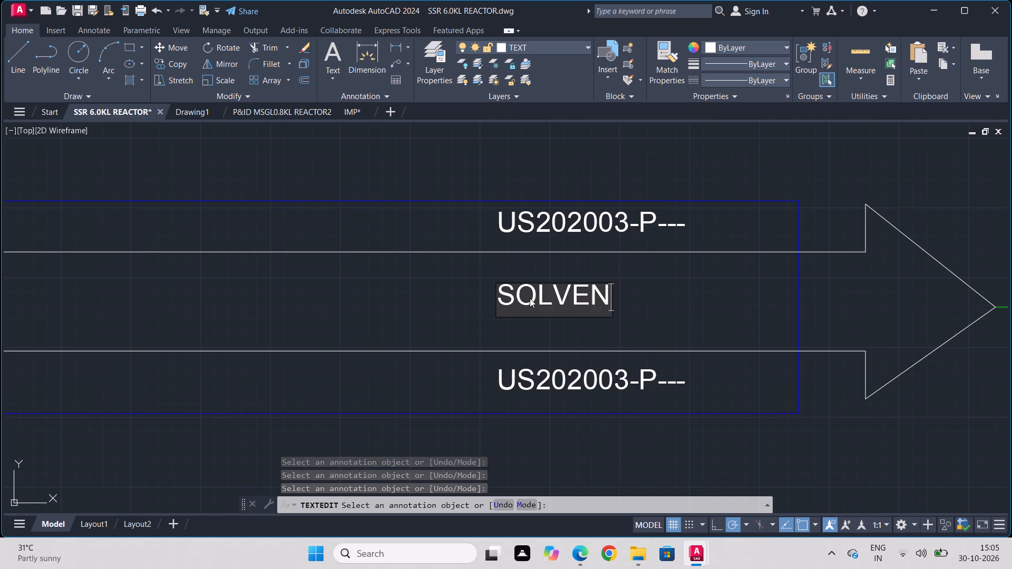
key(t)
key(Return)
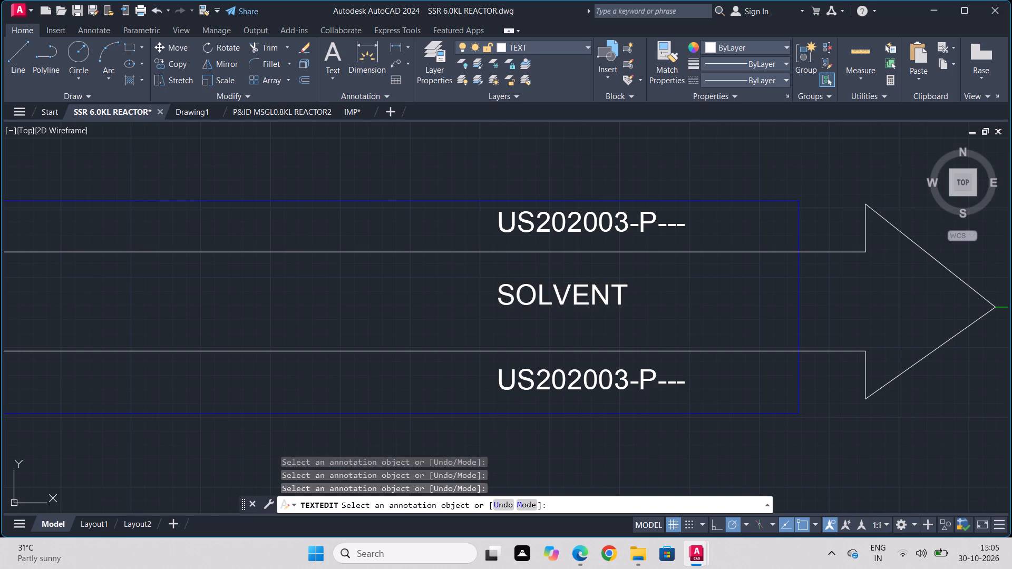
click(567, 384)
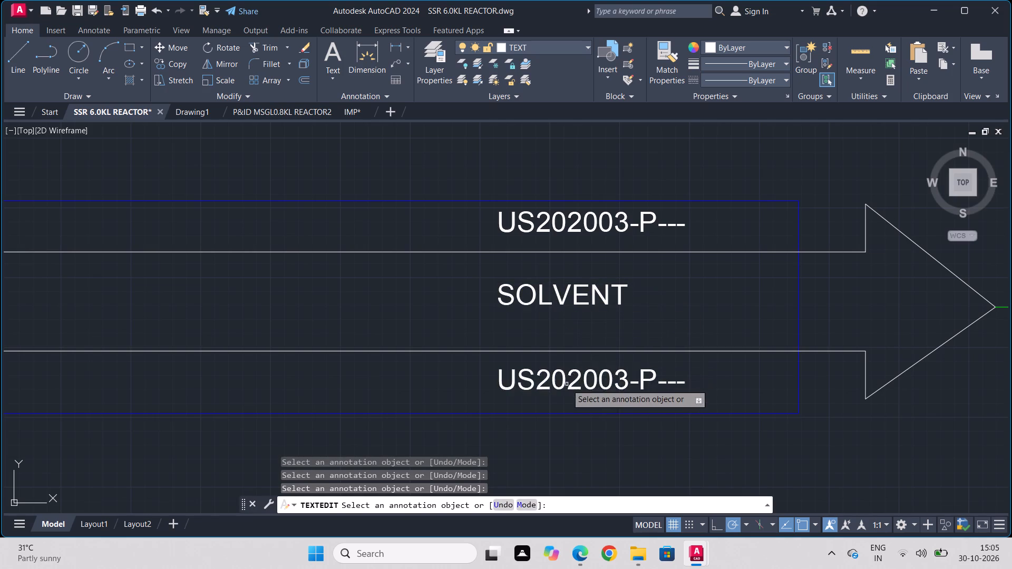
text(FROM)
key(Return)
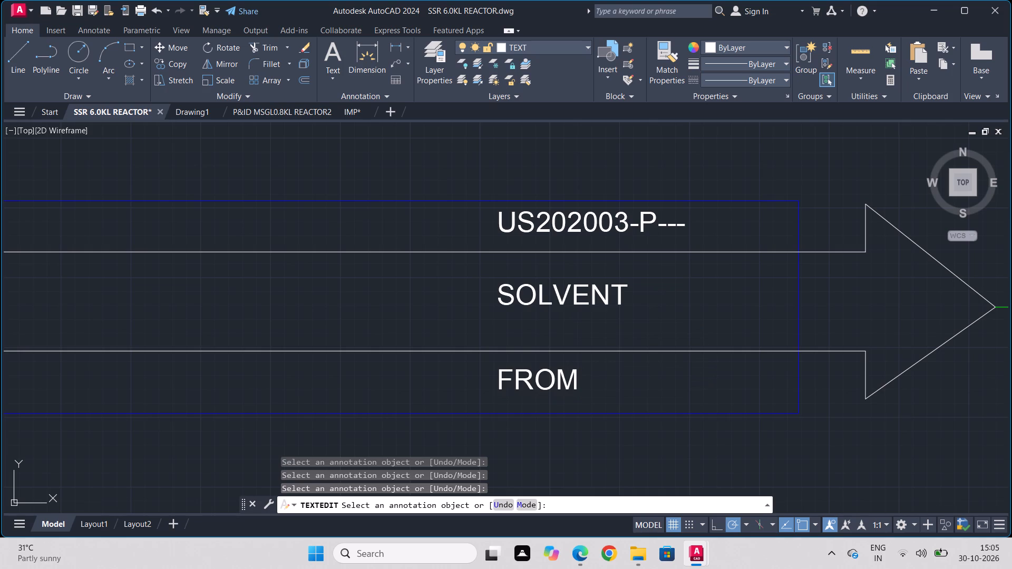
In the arrow tag below SOLVENT, change the middle text to ADDITION RECEIVER and the bottom text to FROM.
scroll(561, 380, down, 2)
middle_drag(582, 475, 532, 260)
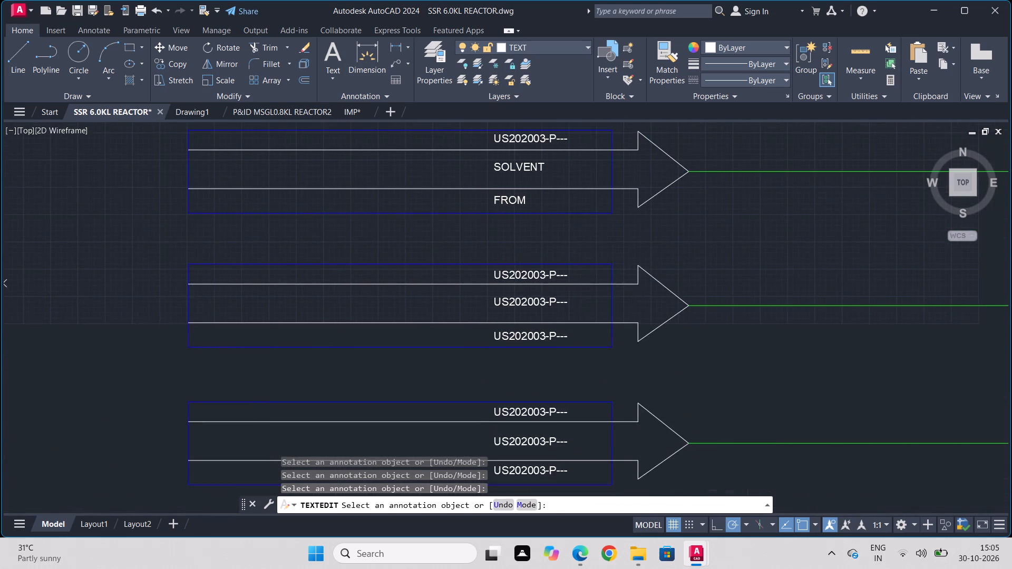
scroll(517, 283, up, 3)
middle_drag(484, 351, 491, 284)
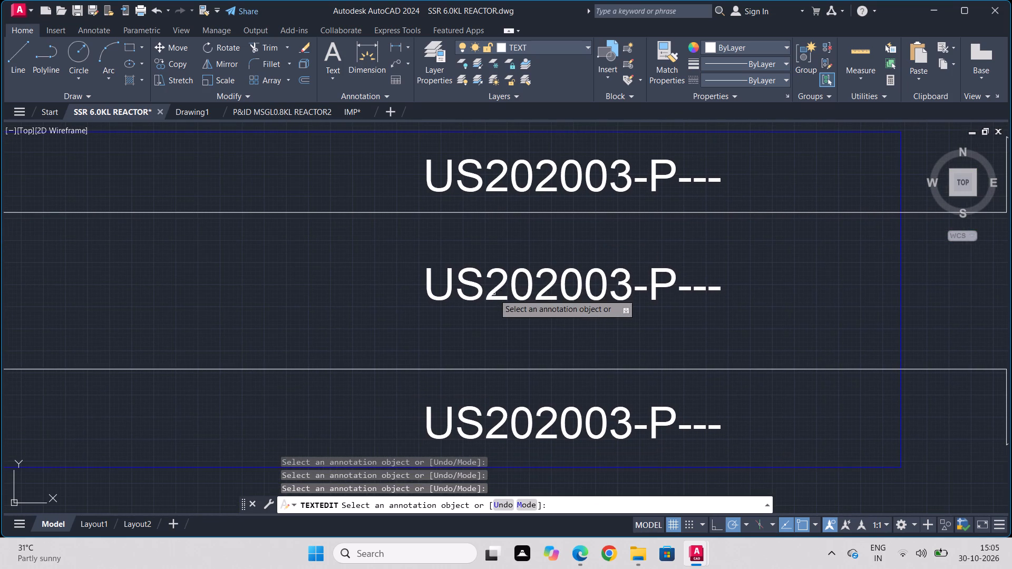
click(494, 295)
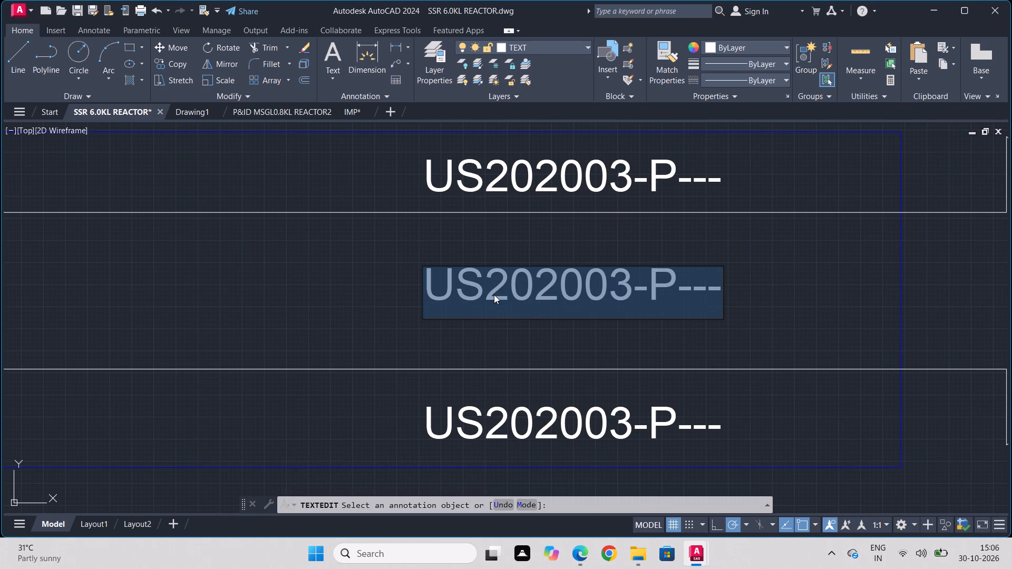
text(AD)
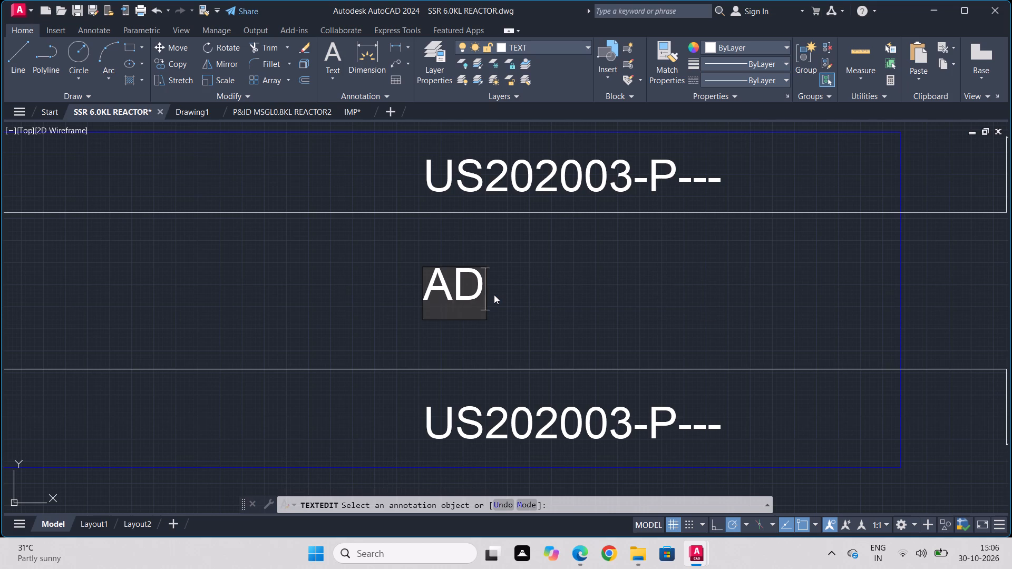
text(DITION)
key(space)
text(RECE)
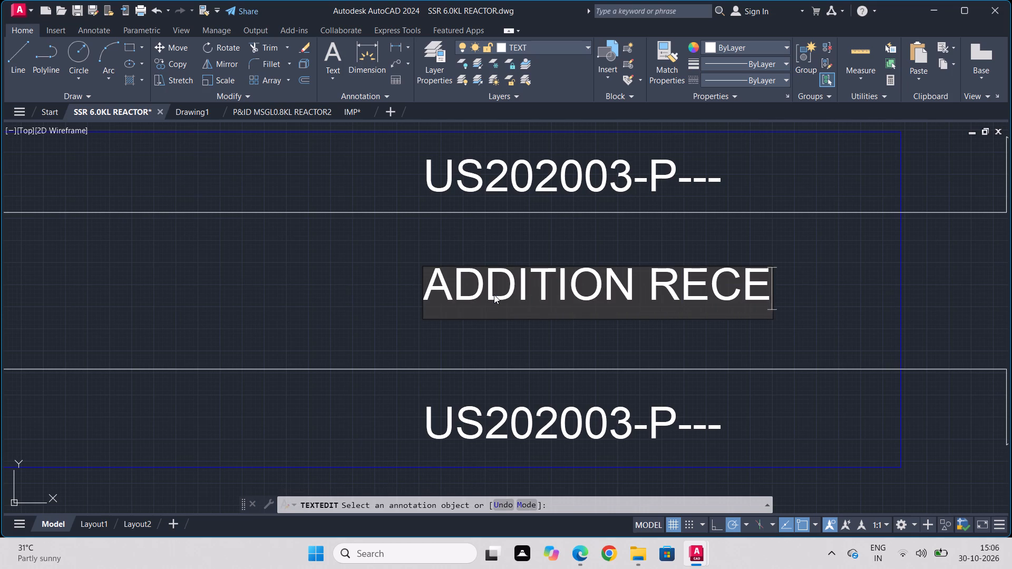
text(IVER)
key(Return)
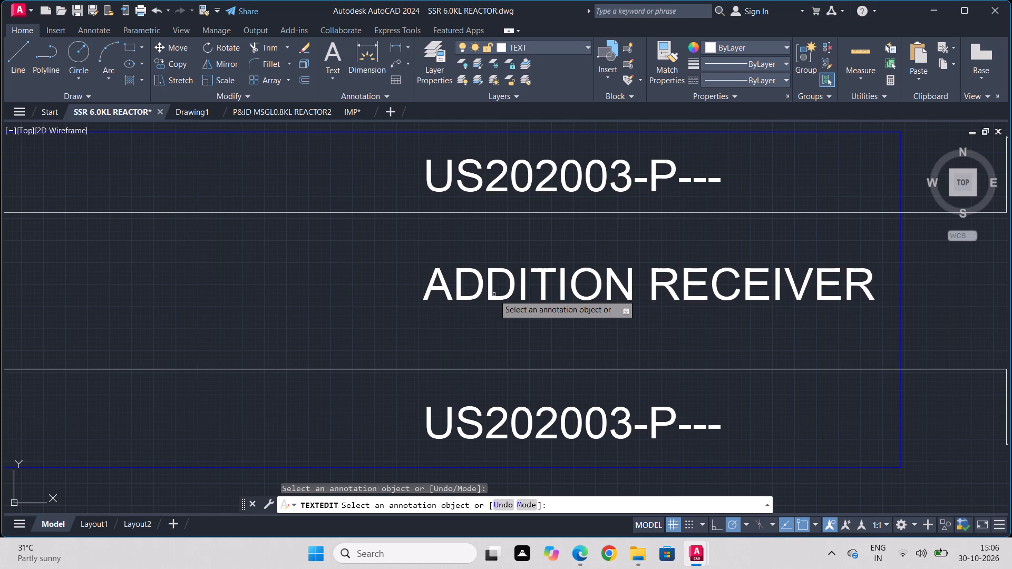
click(517, 414)
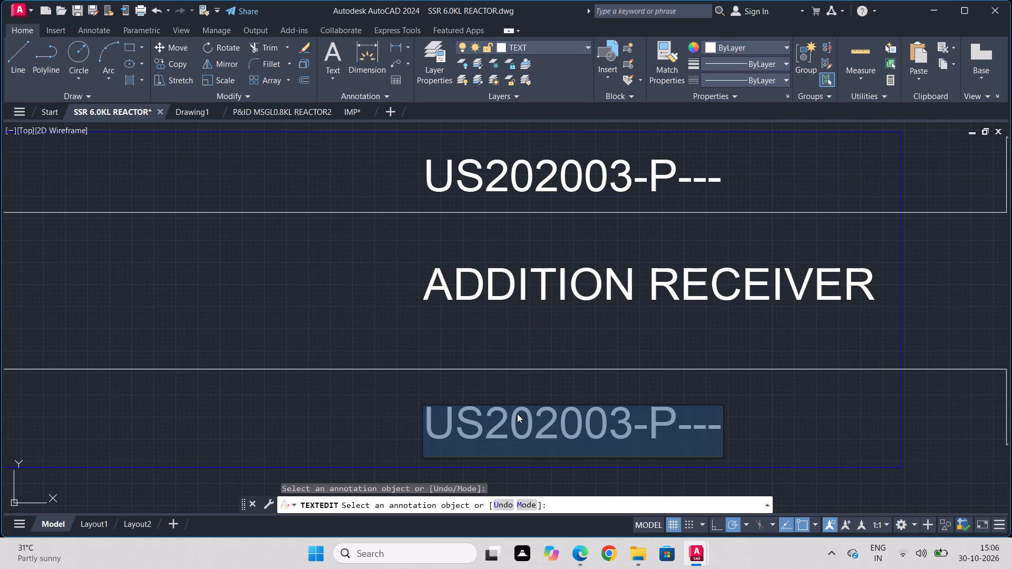
text(FROM)
key(Return)
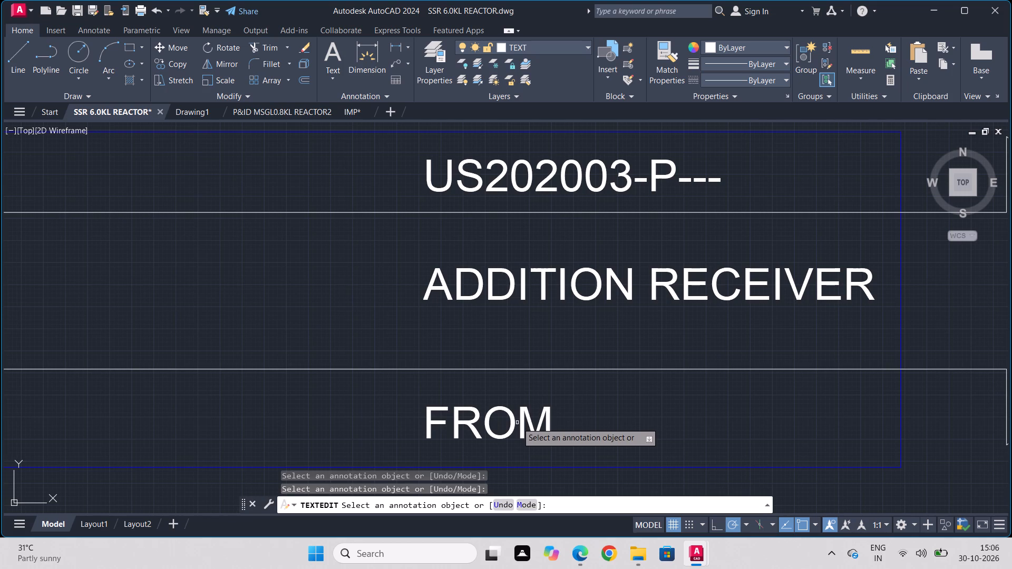
In the arrow tag below ADDITION RECEIVER, change the middle text to PROCESS and the bottom text to FROM REACTOR.
scroll(542, 420, down, 1)
middle_drag(571, 419, 554, 300)
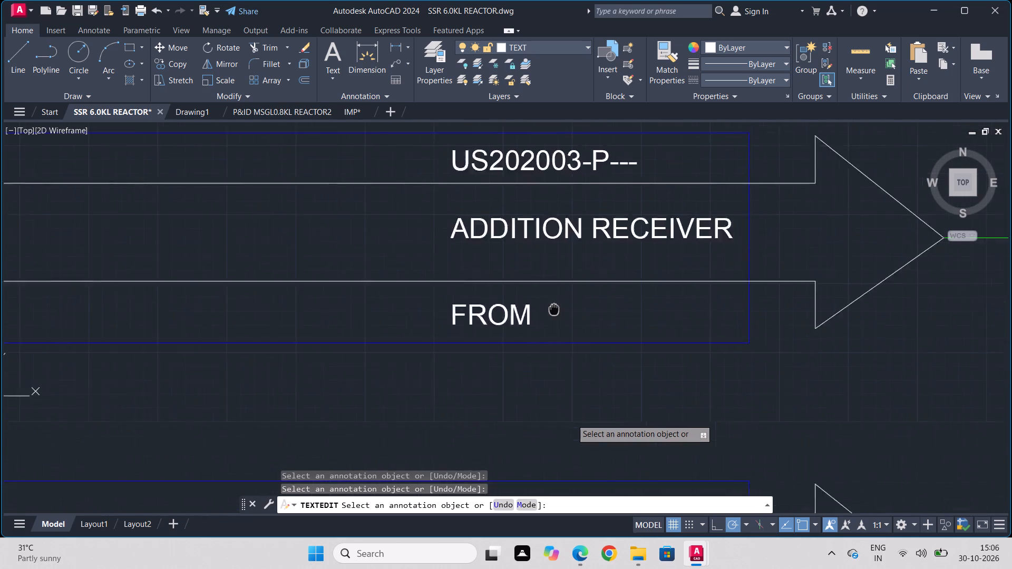
middle_drag(554, 300, 553, 261)
scroll(544, 362, down, 1)
middle_drag(532, 427, 531, 306)
scroll(508, 370, up, 1)
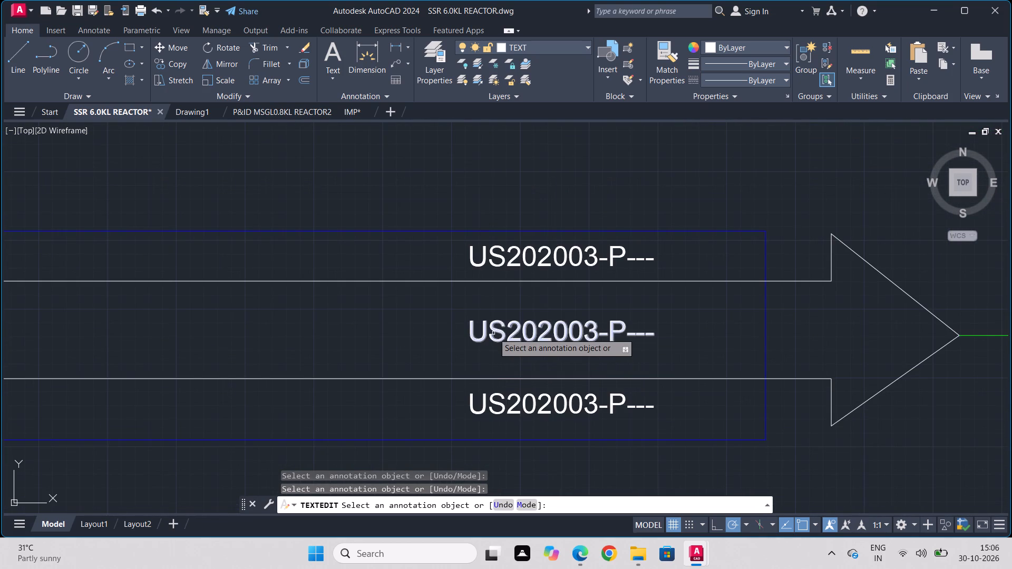
click(493, 333)
text(PROCESS)
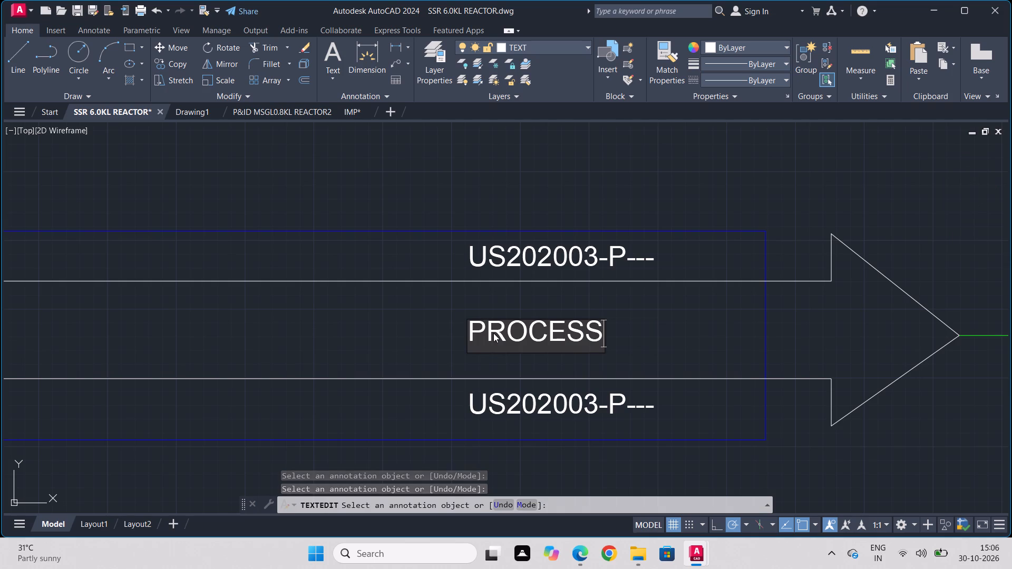
key(Return)
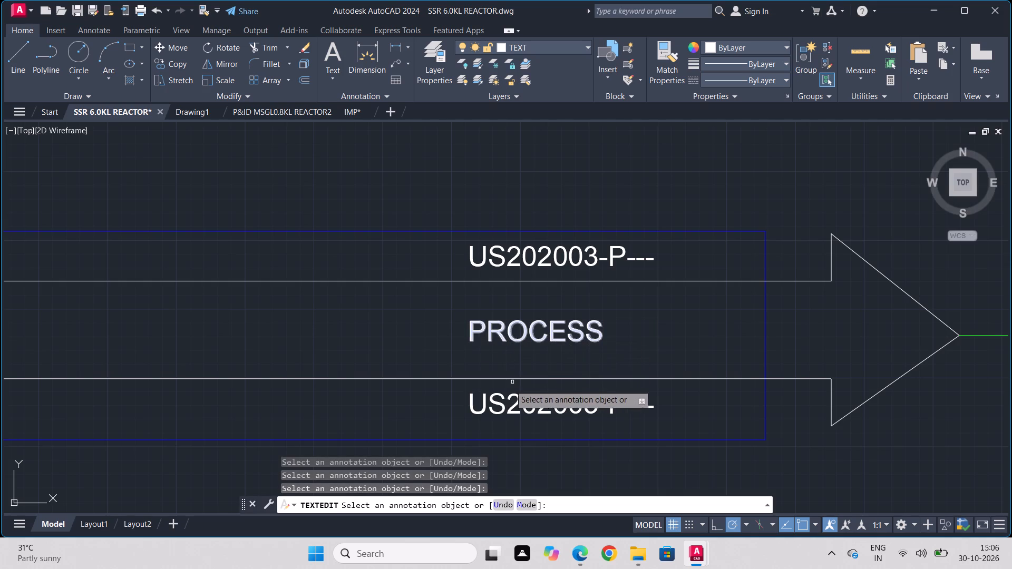
click(493, 411)
text(FROM REAC)
text(TO)
key(r)
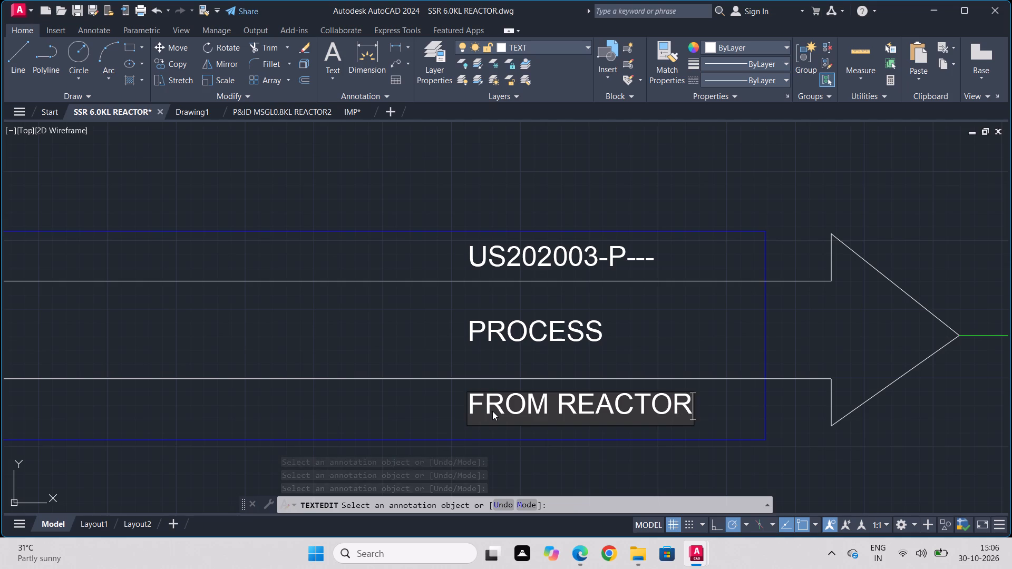
key(Return)
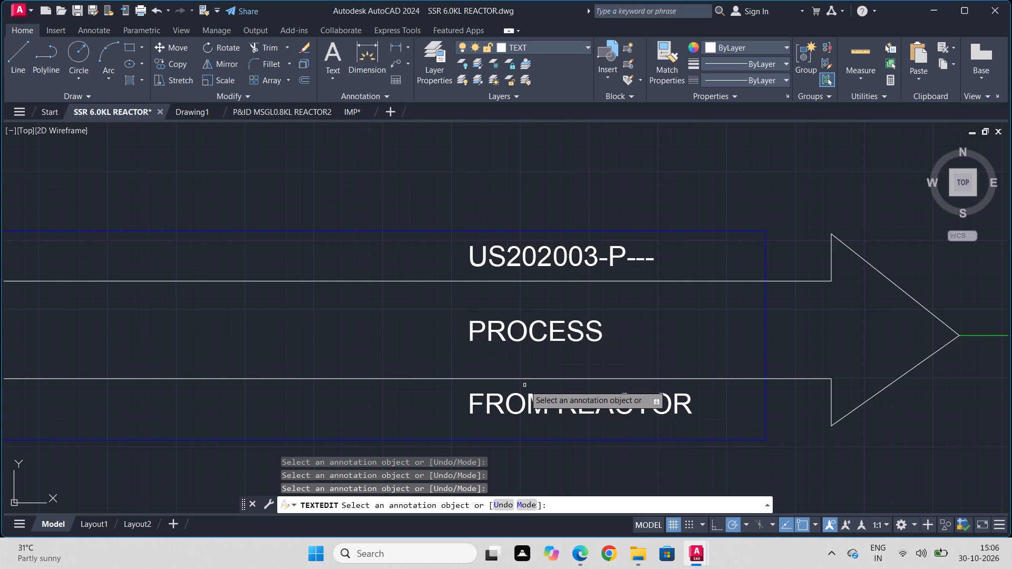
In the arrow tag below PROCESS, change the middle text to CA-1 and the bottom text to ULD.
scroll(515, 407, down, 1)
middle_drag(513, 408, 493, 347)
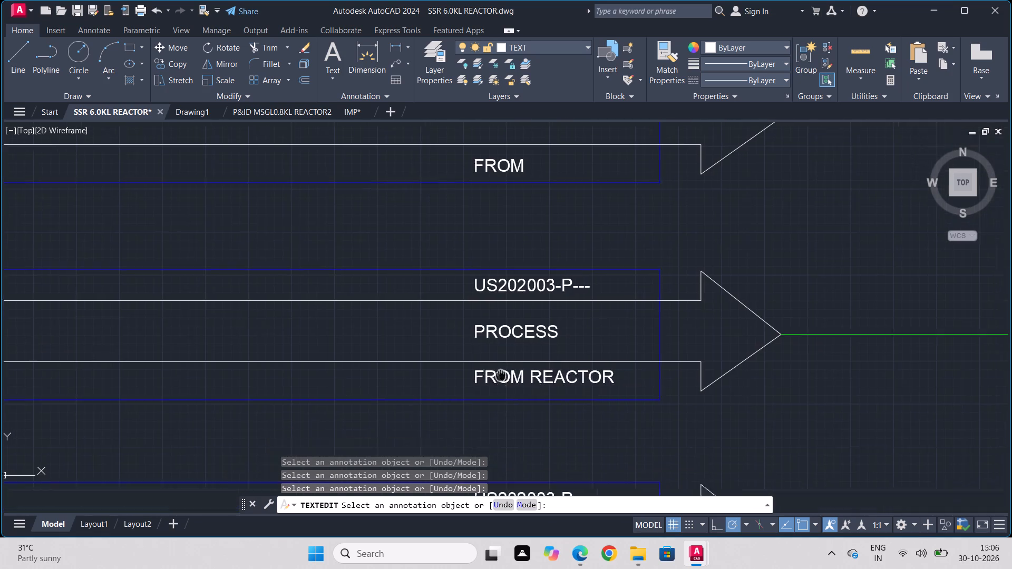
middle_drag(493, 347, 458, 222)
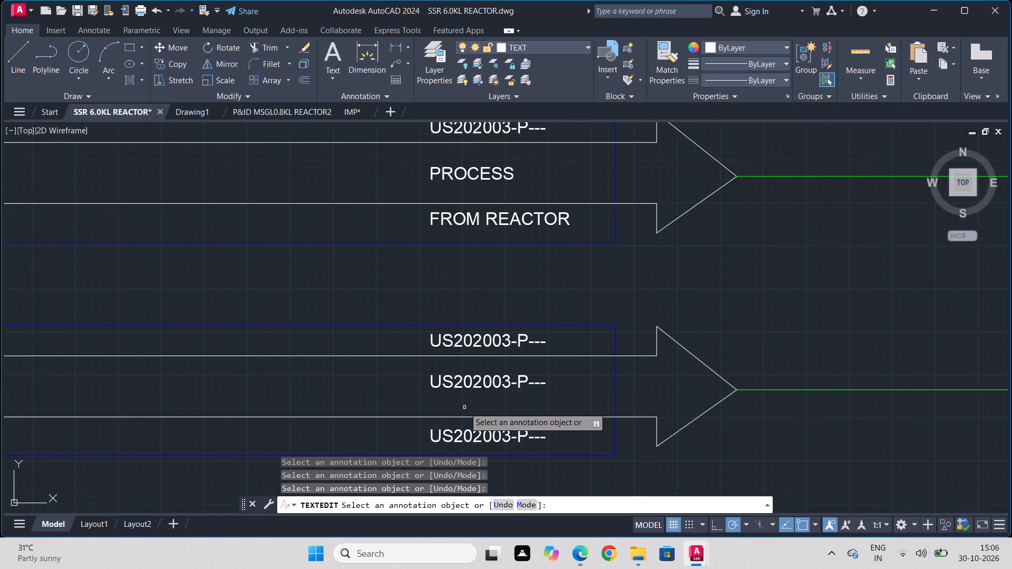
middle_drag(464, 407, 460, 297)
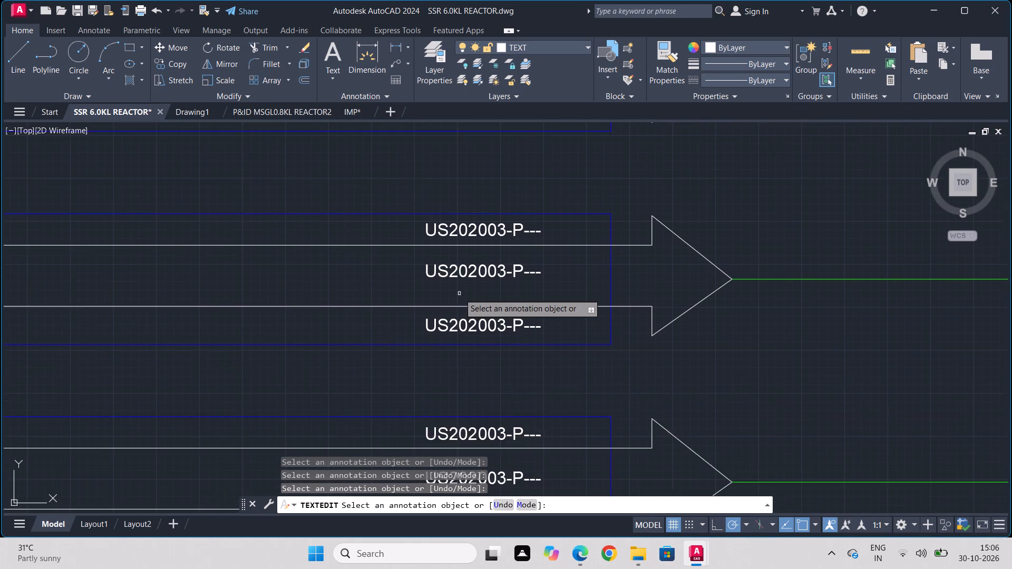
scroll(454, 291, up, 1)
click(415, 261)
click(414, 269)
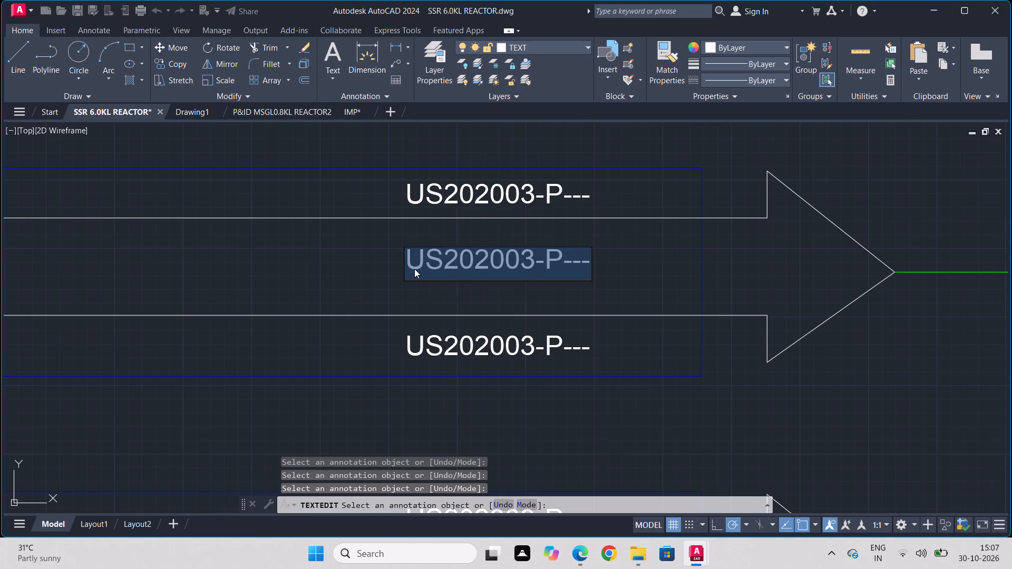
text(CA-1)
key(Return)
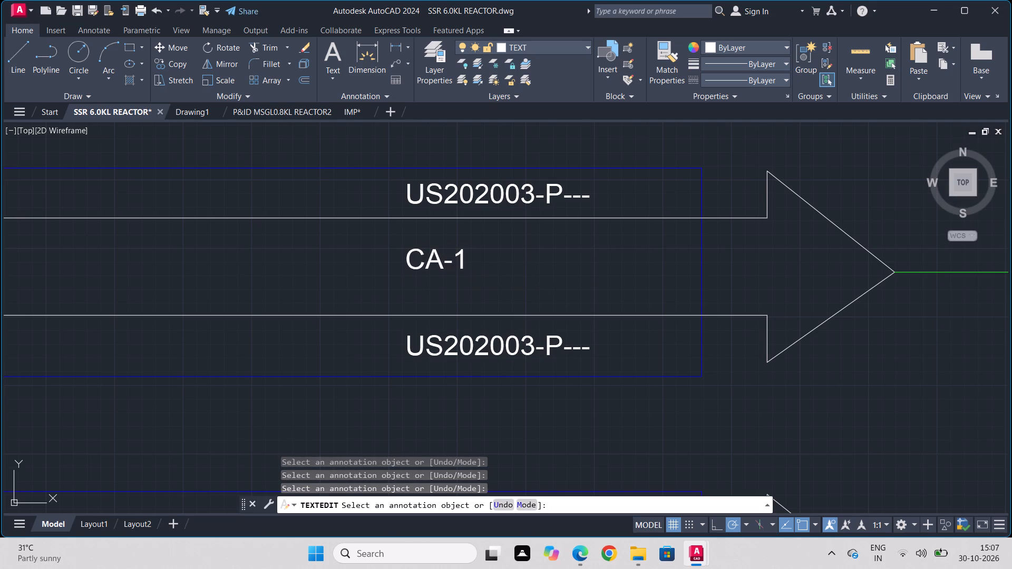
click(421, 346)
text(ULD)
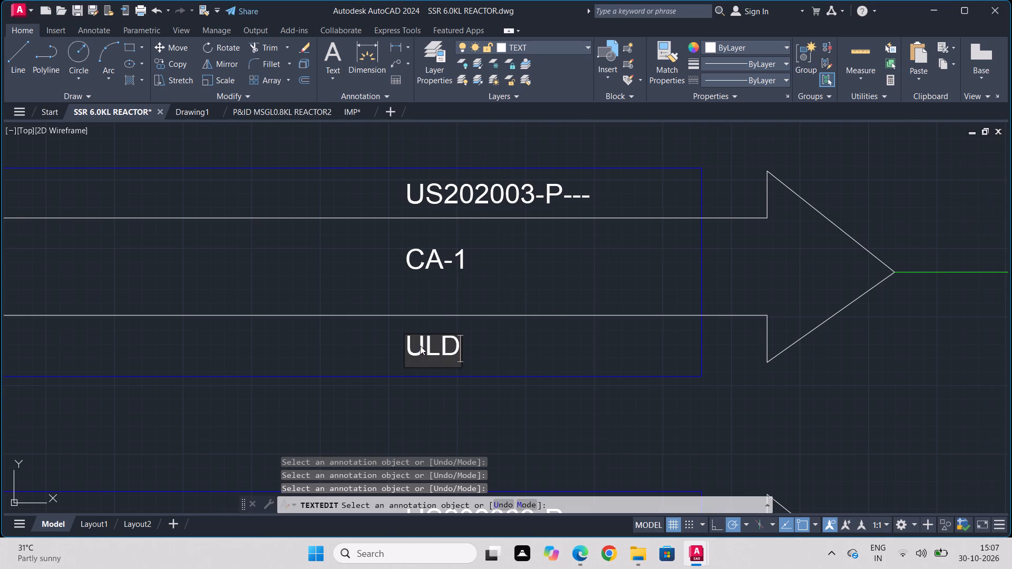
key(Return)
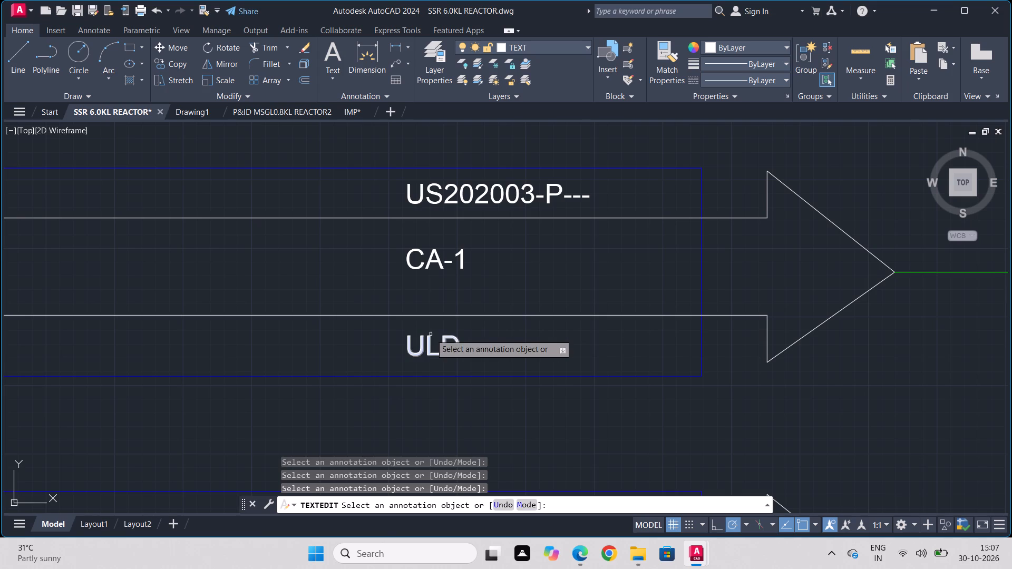
In the arrow tag below CA-1, change the middle text to LPST and the bottom text to ULD.
scroll(433, 354, down, 1)
middle_drag(433, 354, 447, 242)
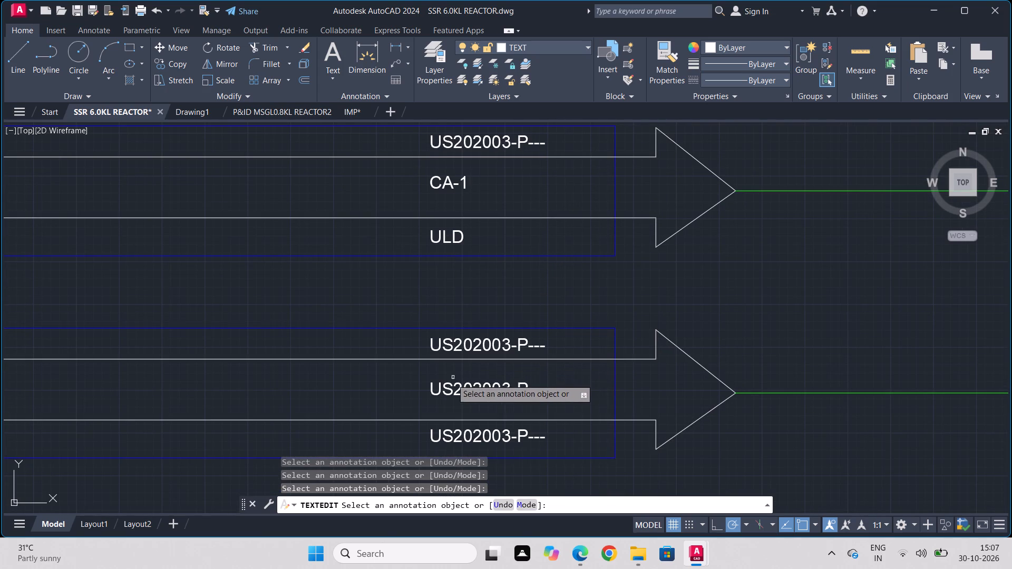
click(447, 394)
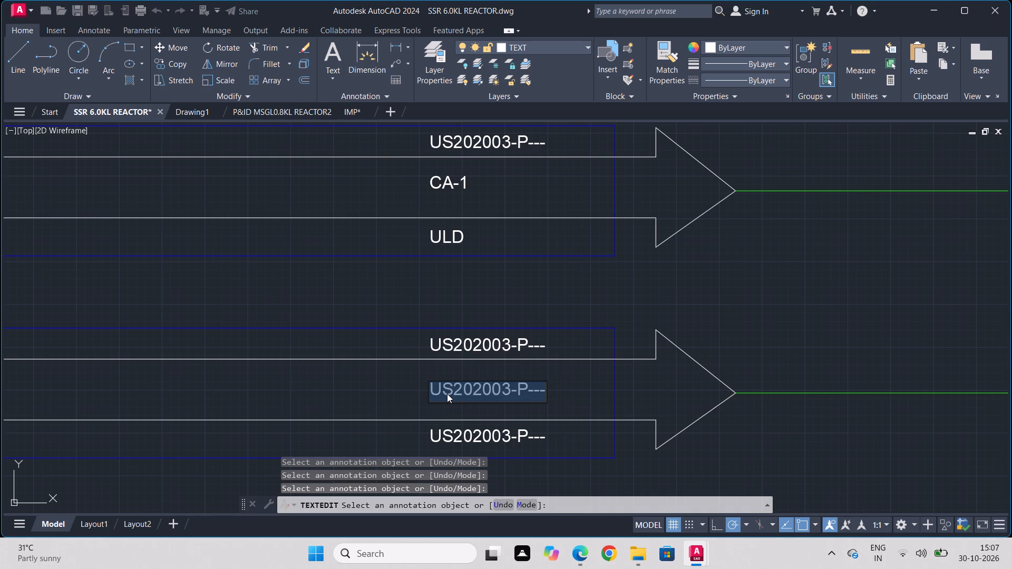
text(LPST)
key(Return)
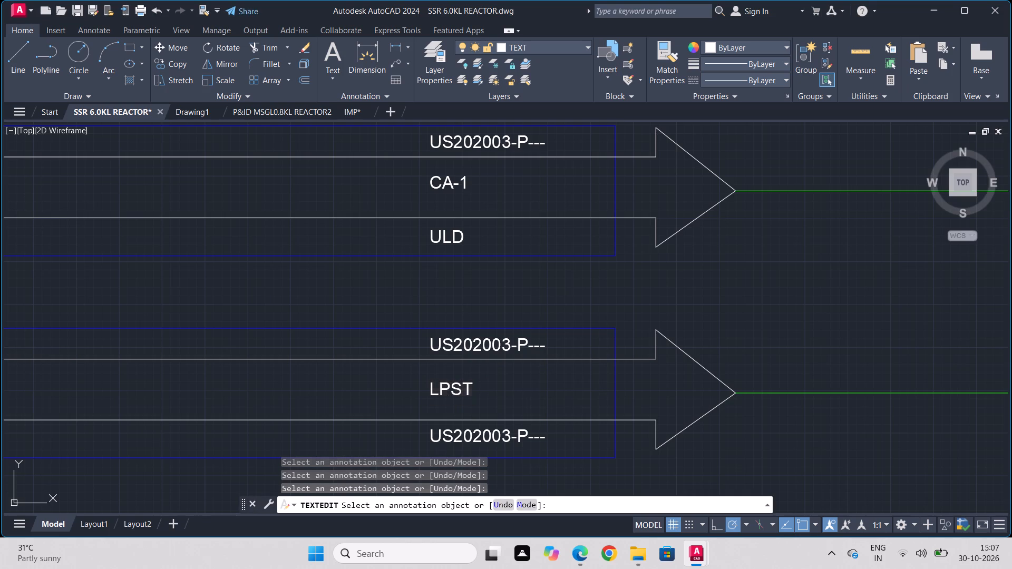
click(454, 436)
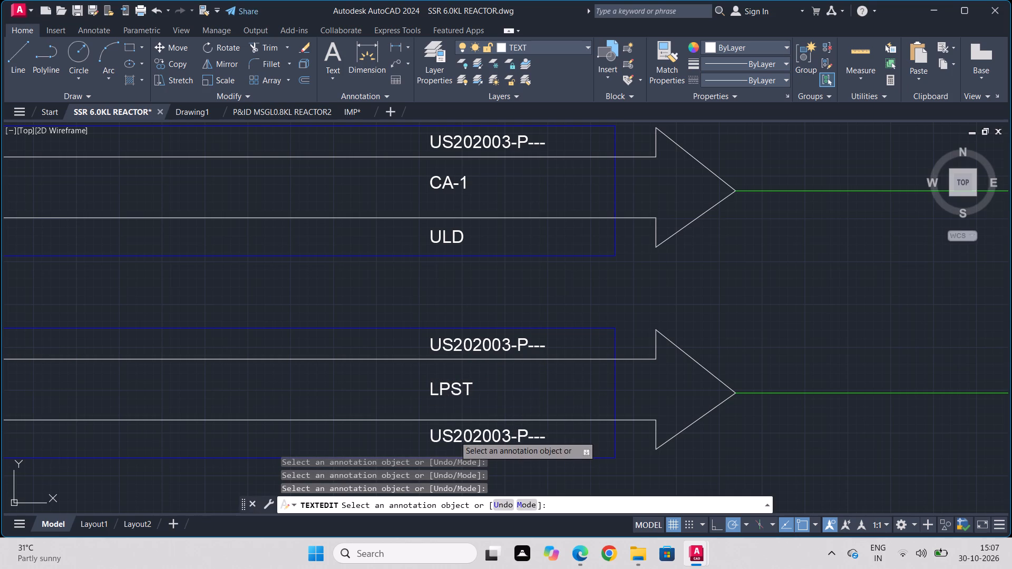
text(ULD)
key(Return)
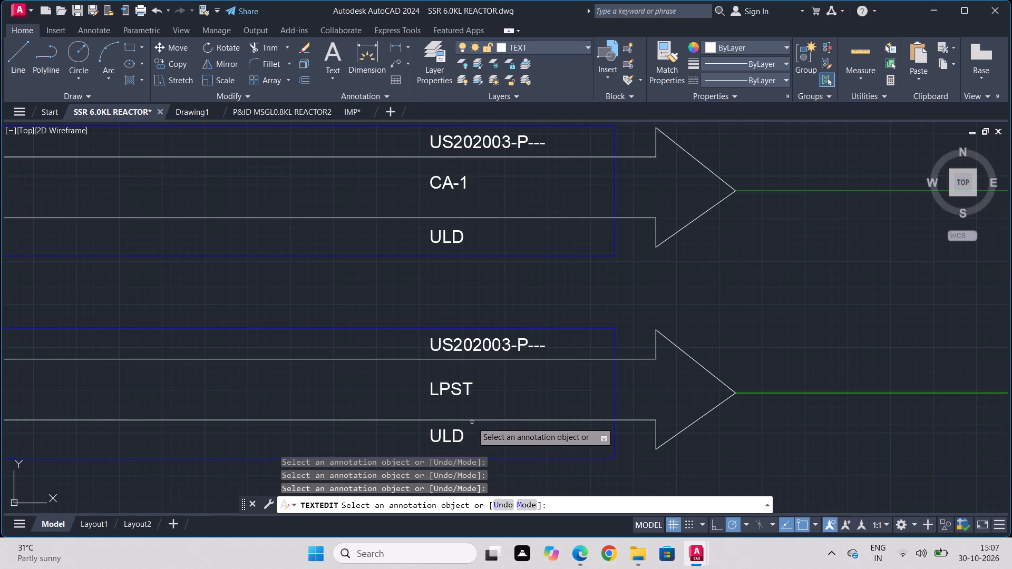
In the outgoing arrow tag below LPST, change the middle text to VACCUM INSULATED and the bottom text to FROM REACTOR.
scroll(472, 422, down, 1)
middle_drag(471, 422, 521, 209)
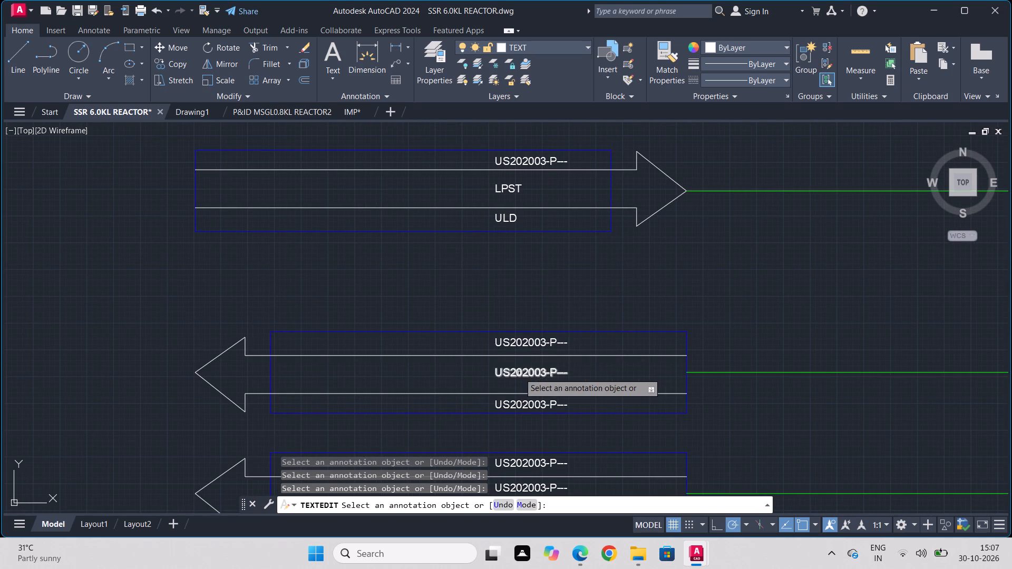
scroll(522, 400, up, 2)
click(493, 335)
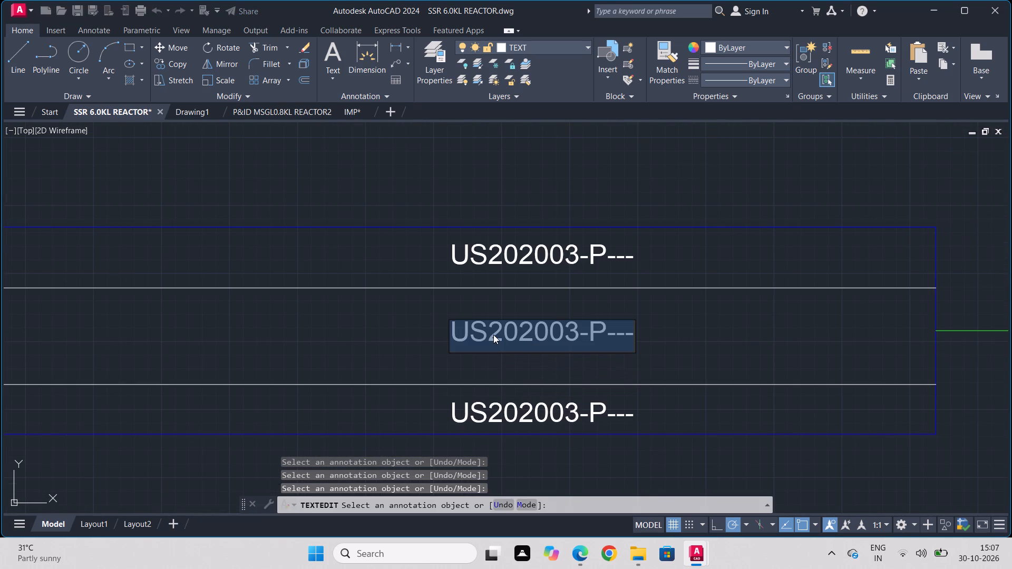
text(VACCUM IN)
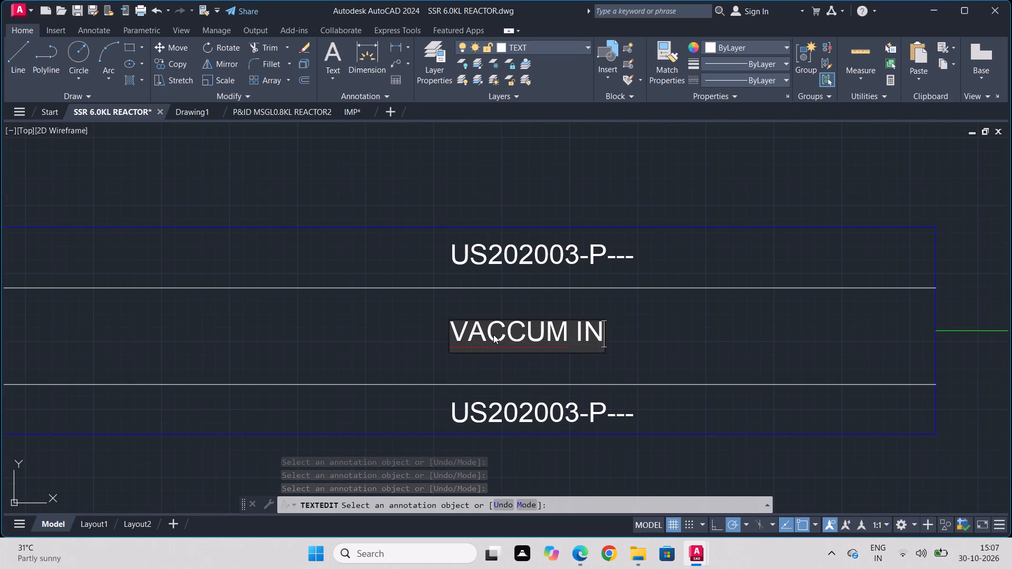
text(SULT)
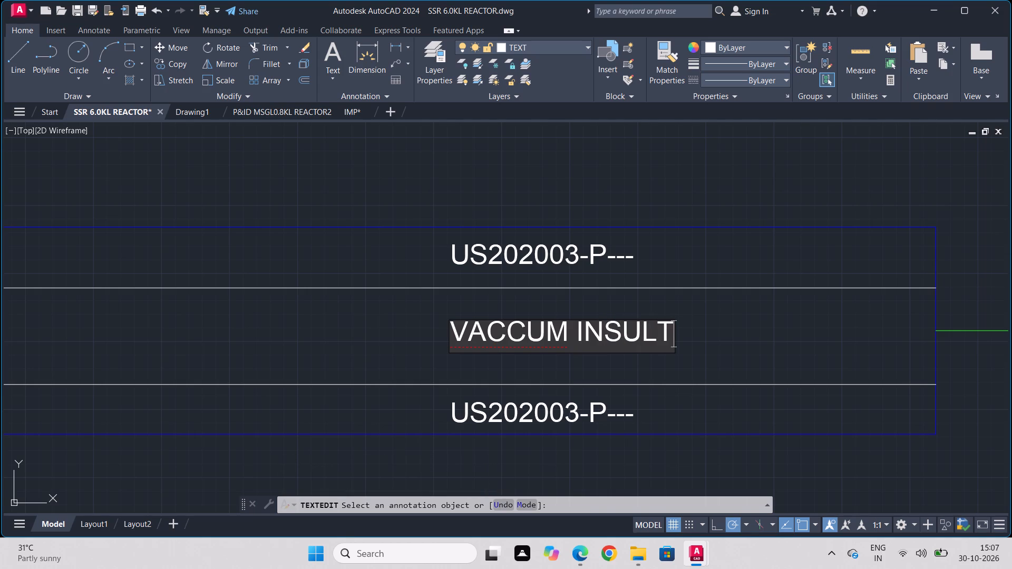
key(BackSpace)
text(AT)
text(ED)
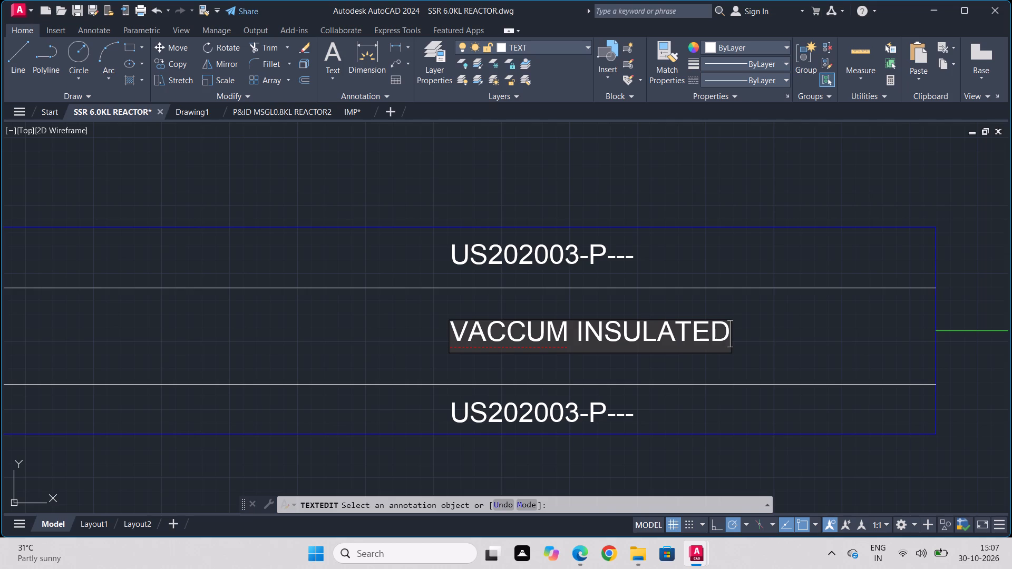
key(Return)
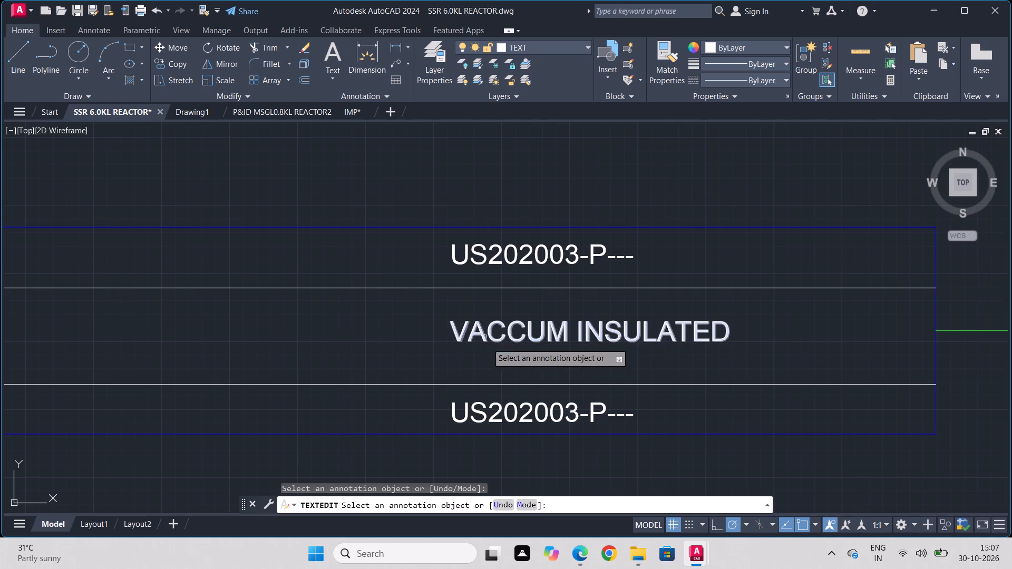
click(506, 416)
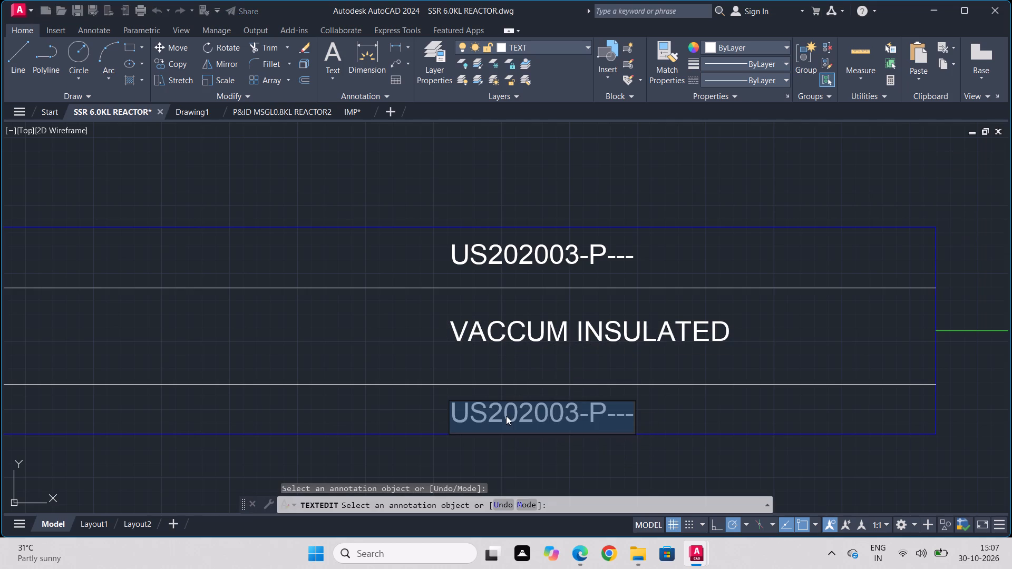
text(FROM)
key(space)
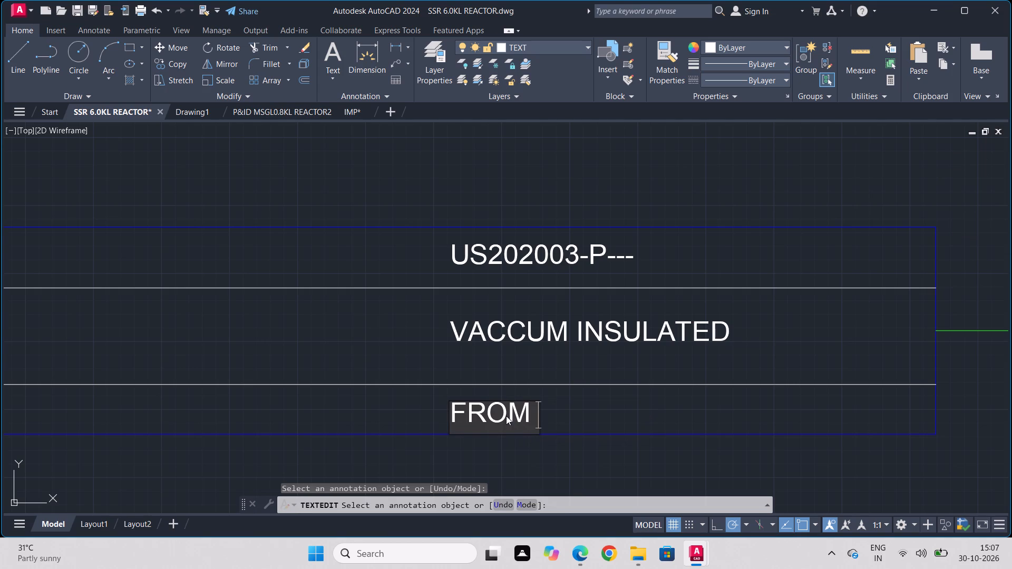
text(REACTOR)
key(Return)
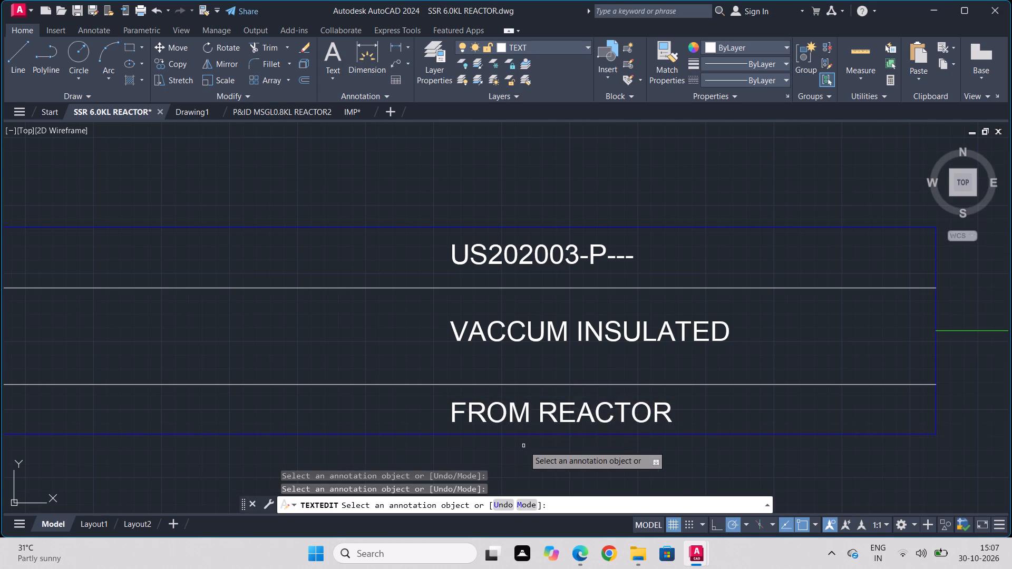
In the arrow tag below VACCUM INSULATED, change the middle text to HWR and the bottom text to ULD.
scroll(530, 446, down, 2)
middle_drag(532, 444, 597, 238)
scroll(582, 311, up, 2)
click(577, 310)
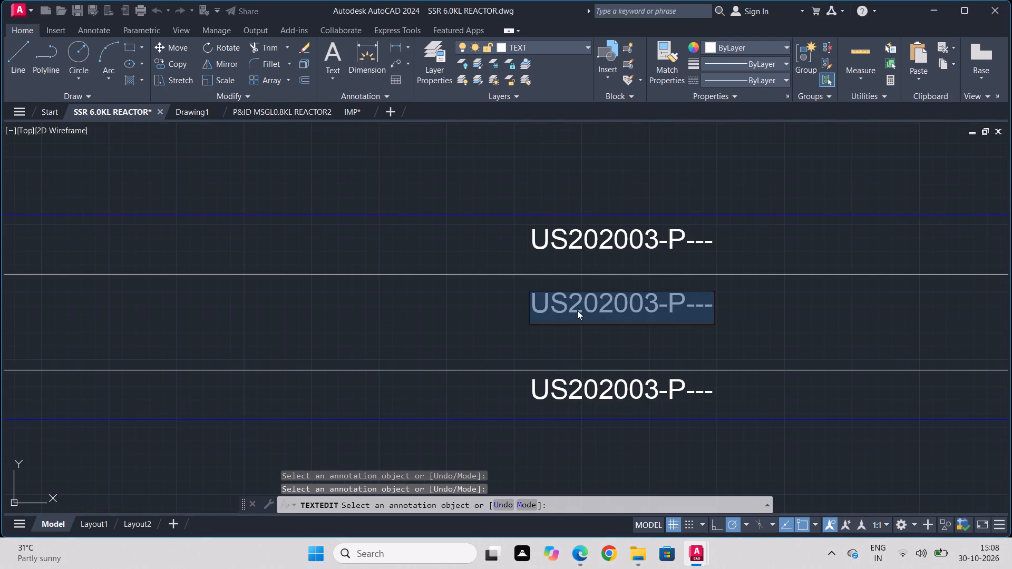
scroll(577, 310, down, 2)
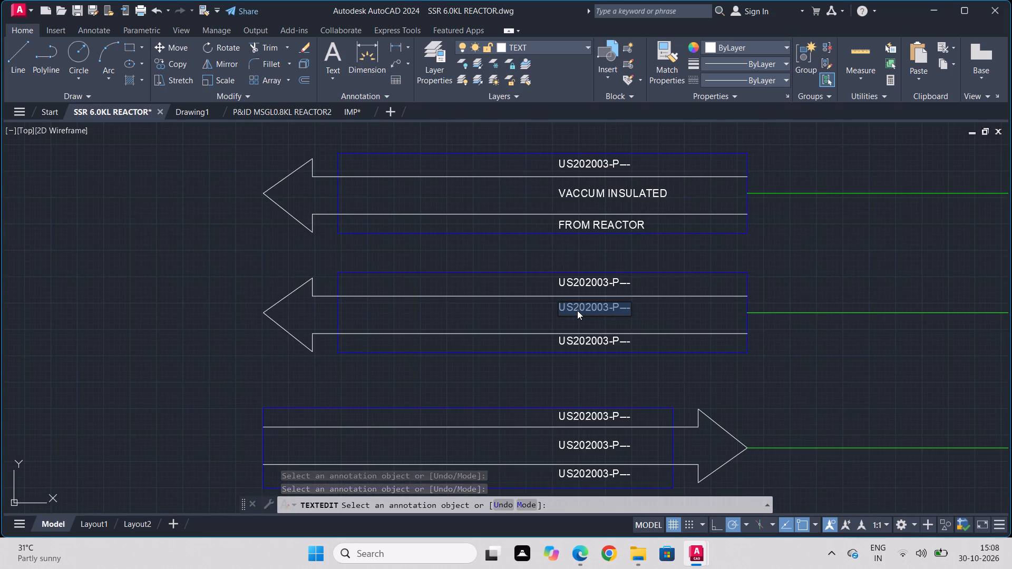
scroll(577, 310, up, 1)
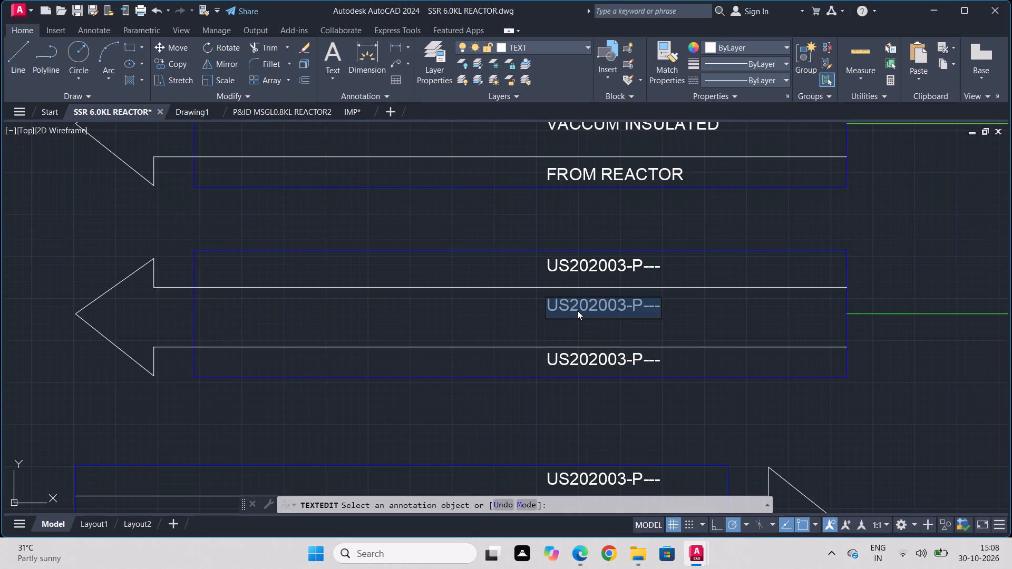
scroll(577, 310, down, 2)
scroll(577, 310, up, 1)
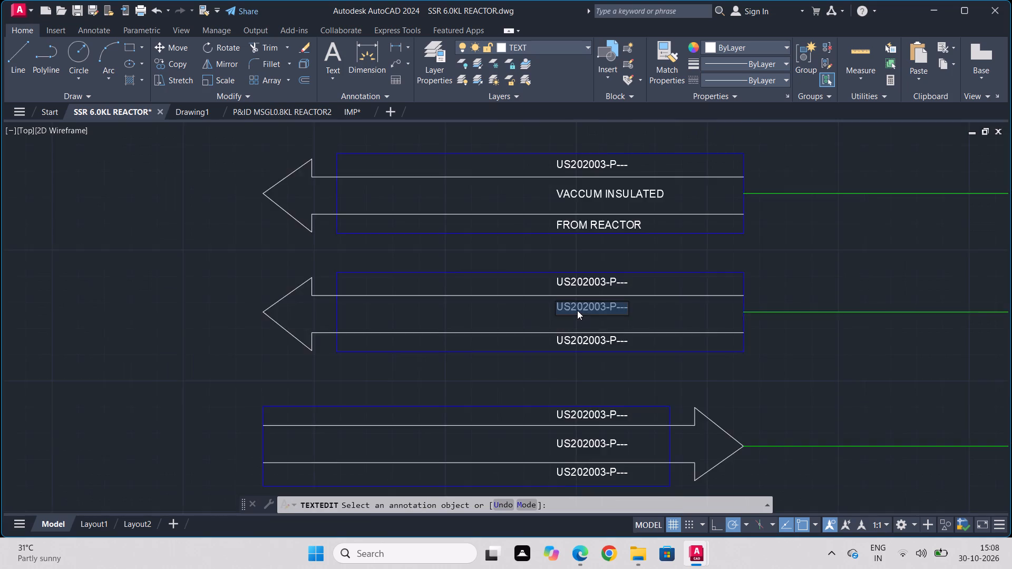
scroll(577, 310, up, 2)
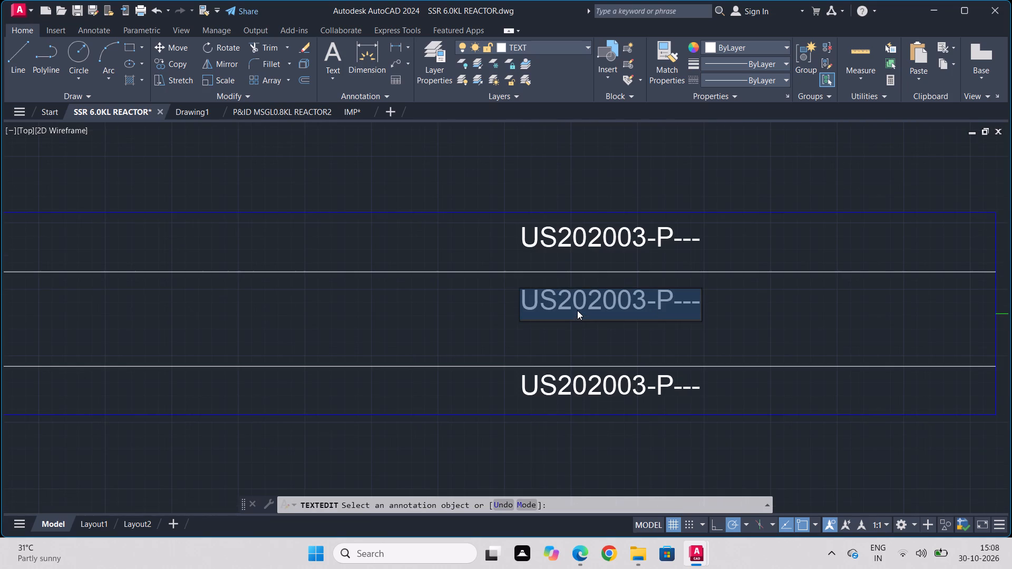
text(HWR)
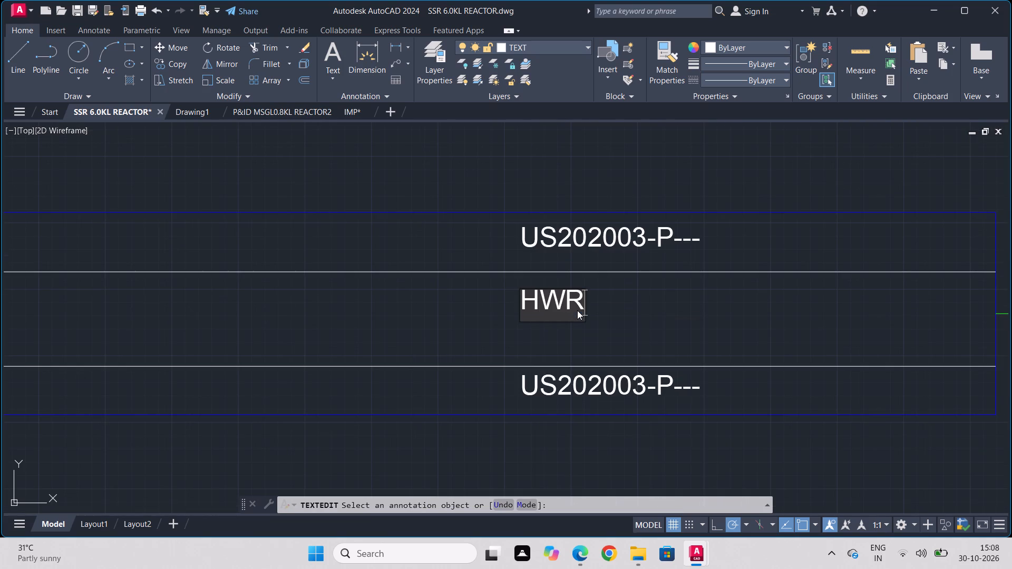
key(Return)
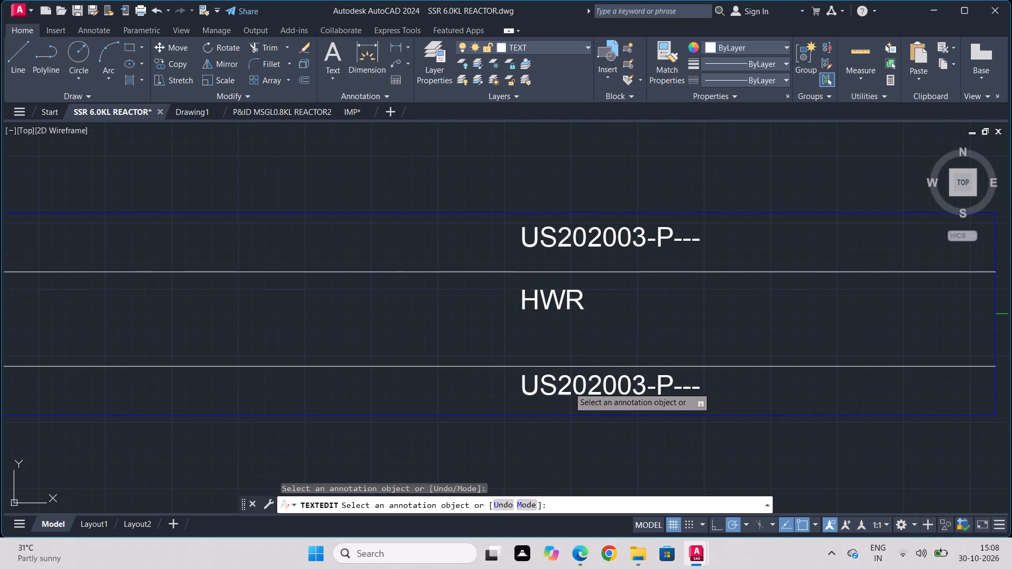
click(569, 387)
text(ULD)
key(shift+Return)
scroll(569, 387, down, 1)
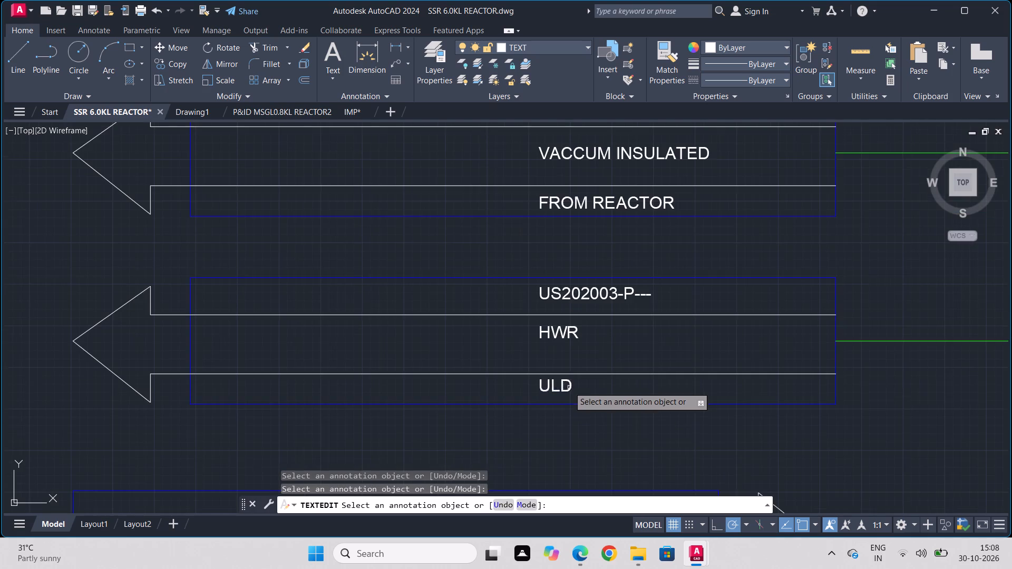
In the arrow tag below HWR, change the middle text to HOT OIL and the bottom text to ULD.
middle_drag(563, 397, 605, 181)
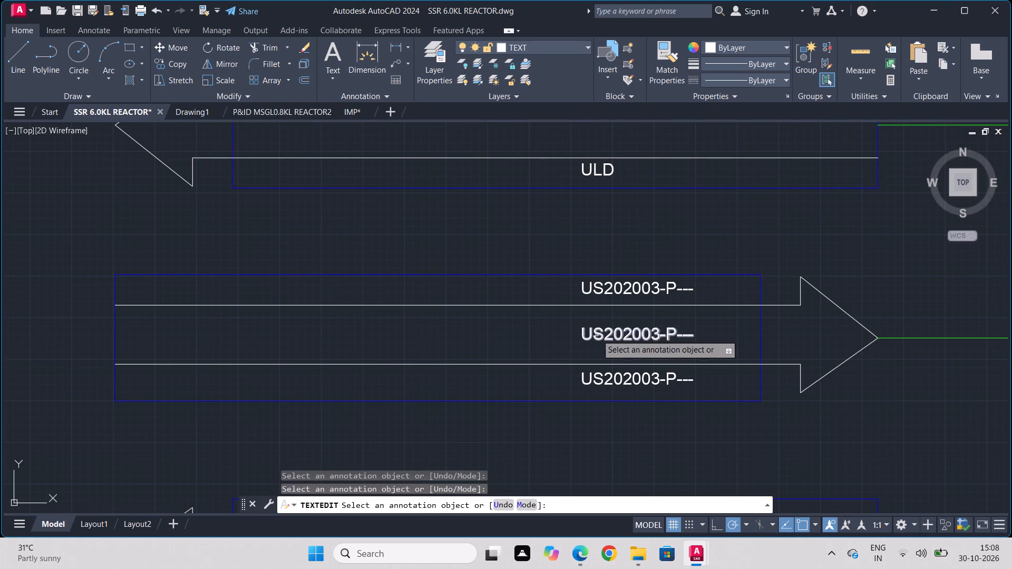
click(598, 335)
text(HOT OIL)
key(Return)
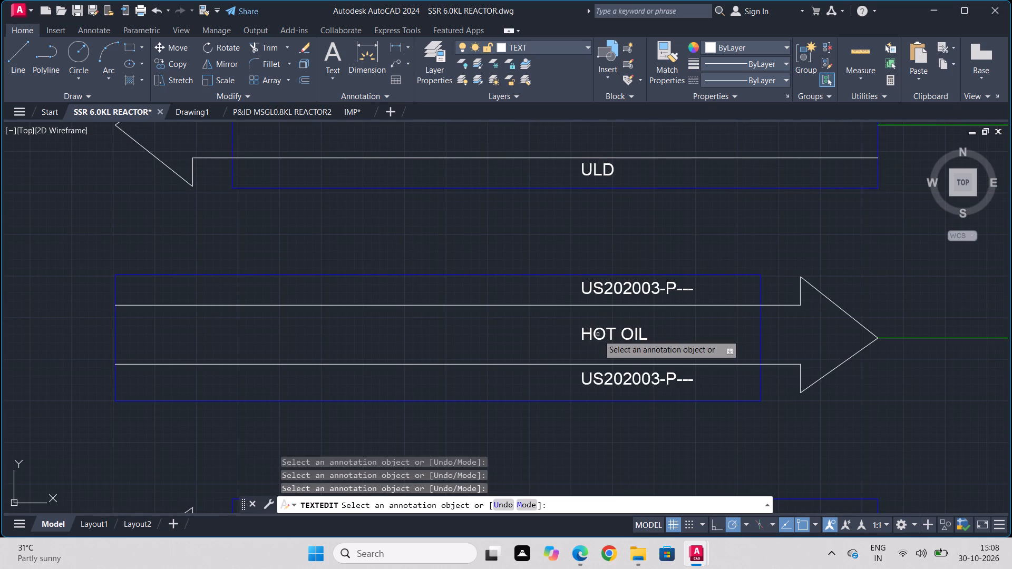
click(628, 385)
text(ULD)
key(Return)
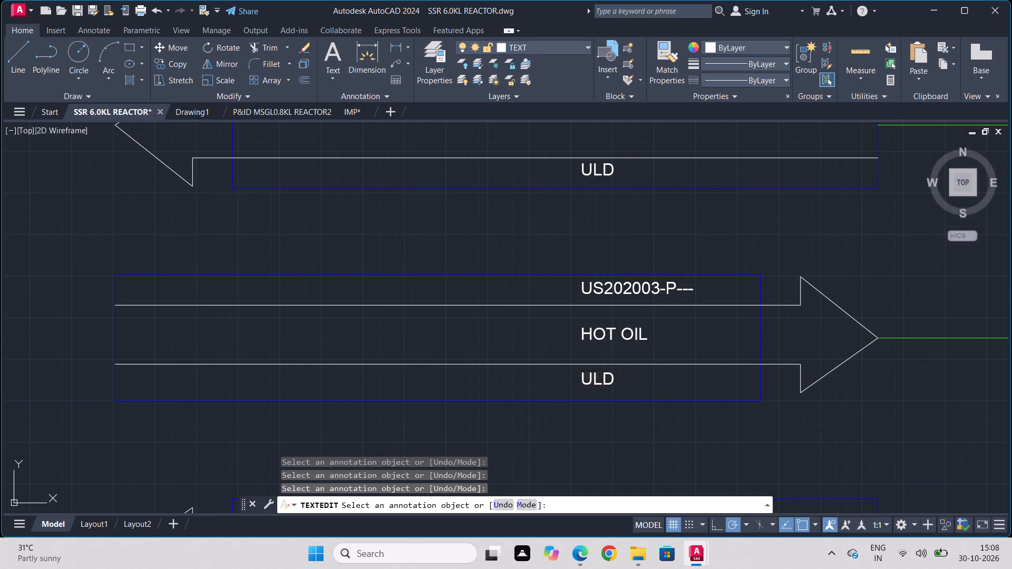
In the arrow tag below HOT OIL, change the middle text to CHBR and the bottom text to ULD.
scroll(582, 424, down, 1)
middle_drag(582, 424, 572, 358)
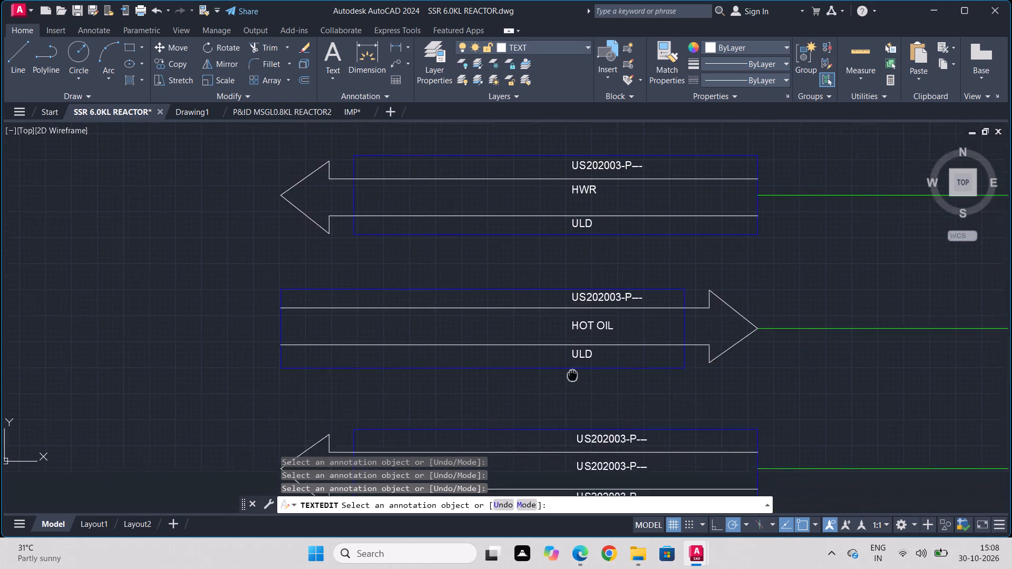
middle_drag(572, 358, 605, 211)
scroll(608, 277, up, 2)
click(615, 330)
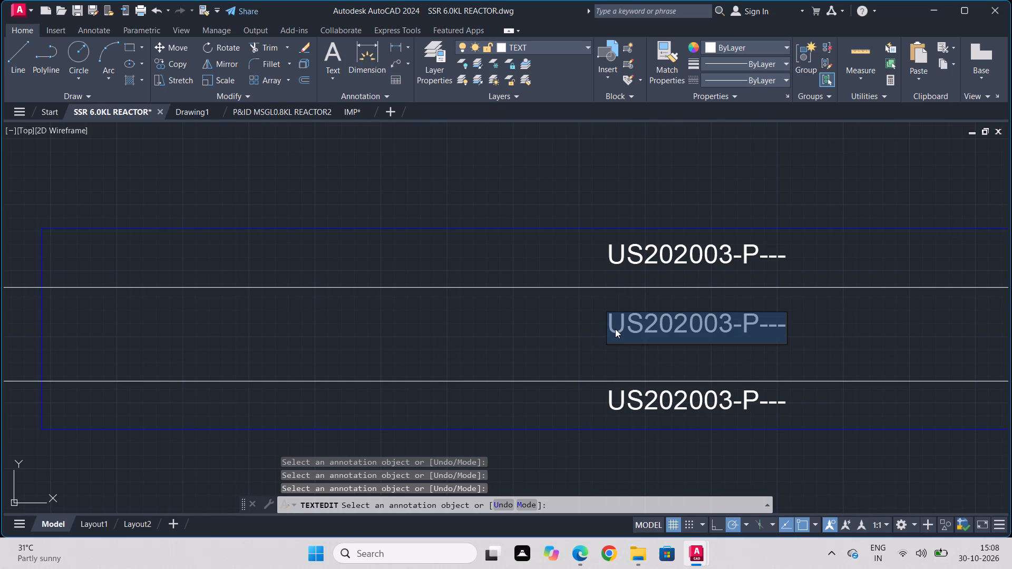
text(CHBR)
key(Return)
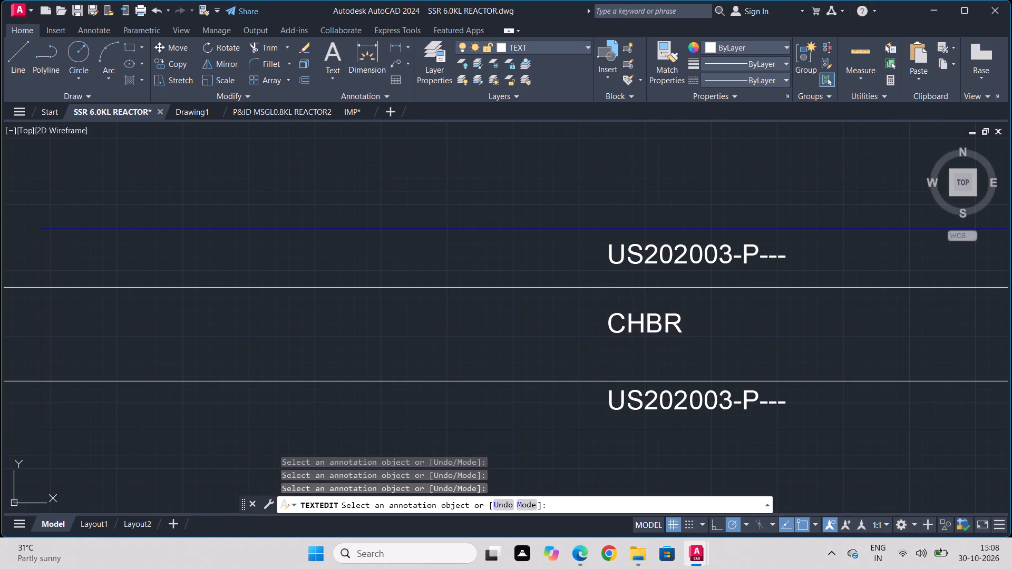
click(637, 398)
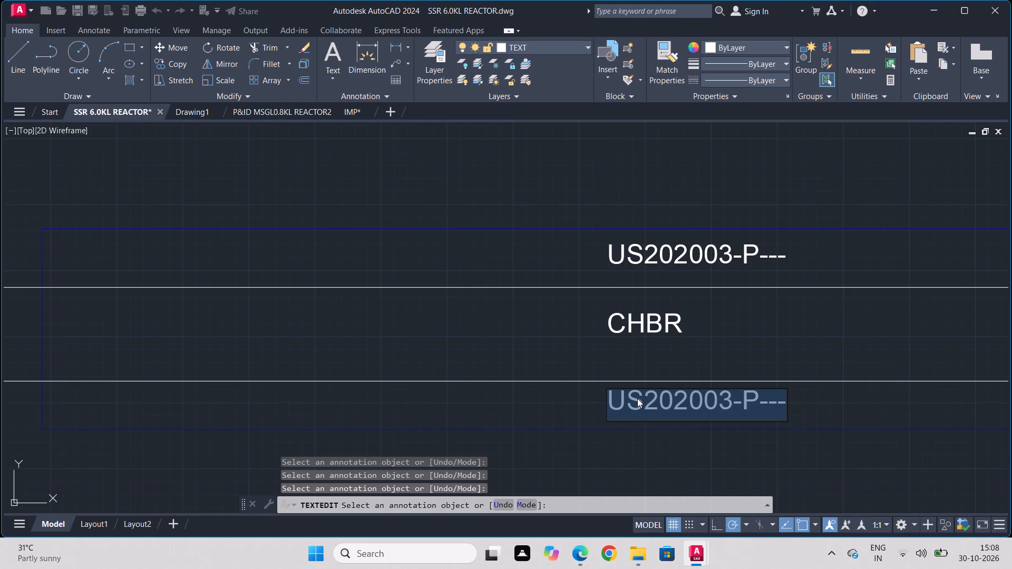
text(ULD)
key(Return)
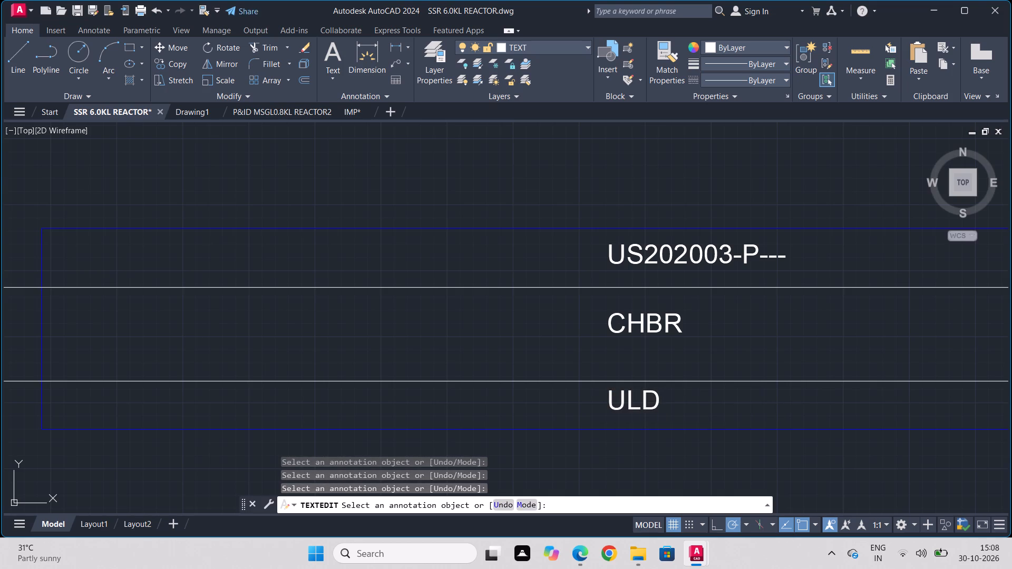
In the arrow tag below CHBR, change the middle text to CHWR and the bottom text to ULD.
scroll(621, 397, down, 1)
middle_drag(633, 350, 626, 91)
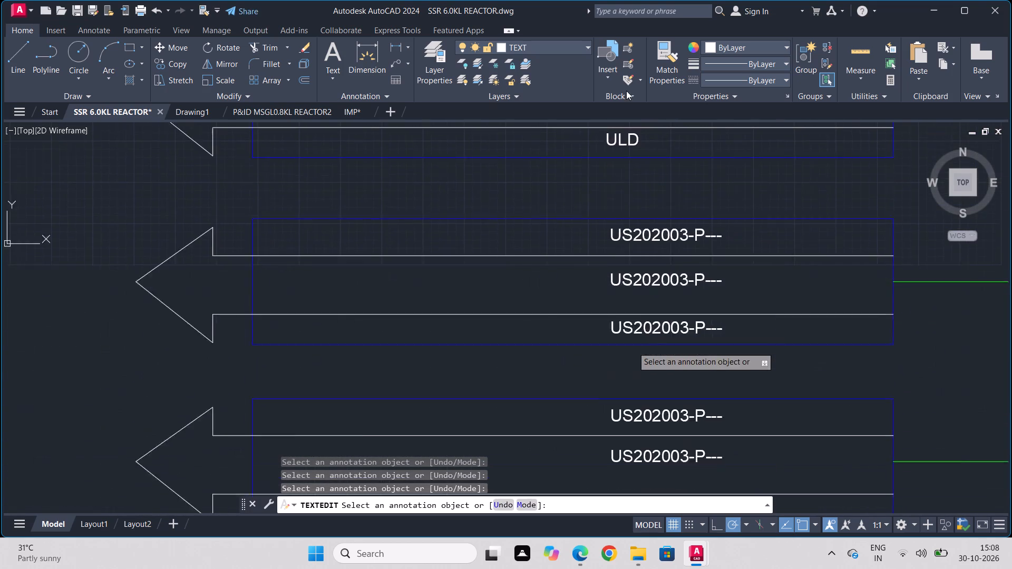
scroll(617, 124, down, 1)
scroll(623, 222, up, 1)
click(623, 222)
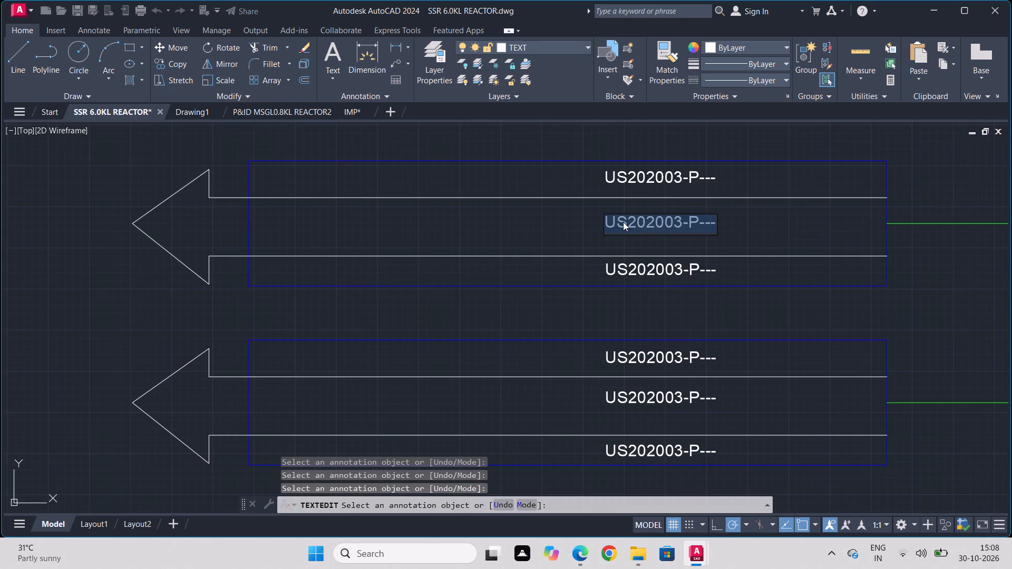
text(CHWR)
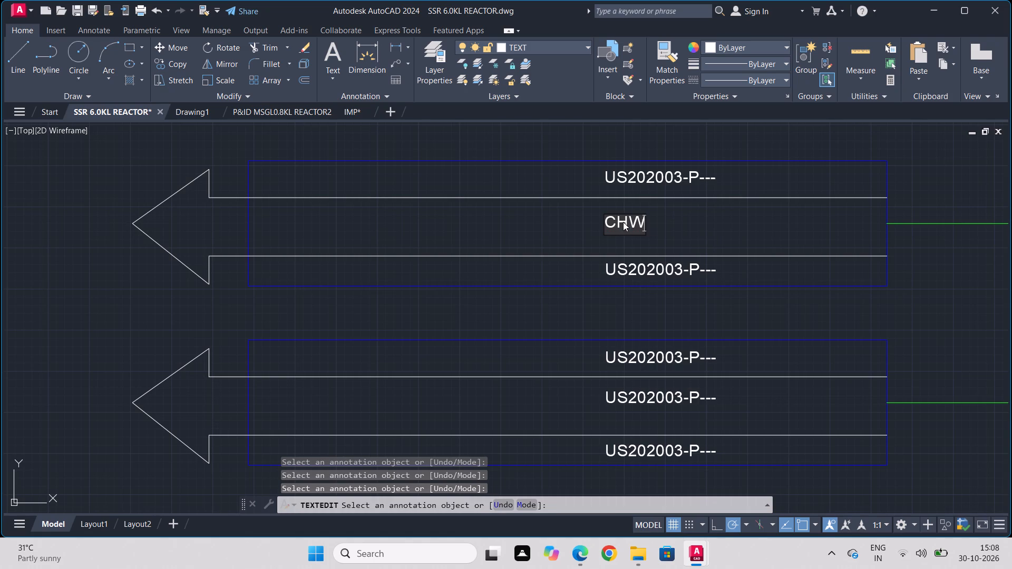
key(Return)
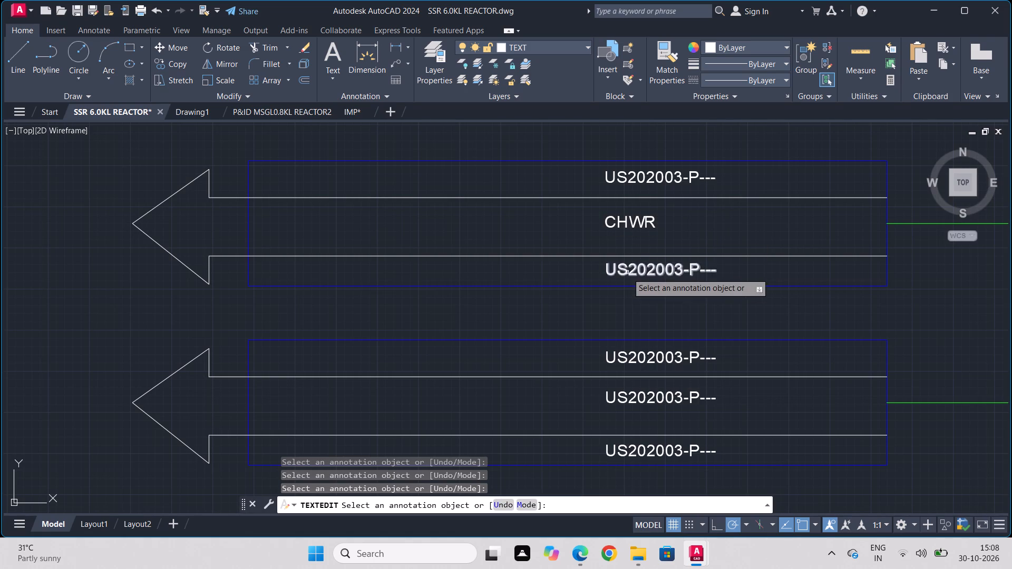
click(627, 273)
text(ULD)
key(Return)
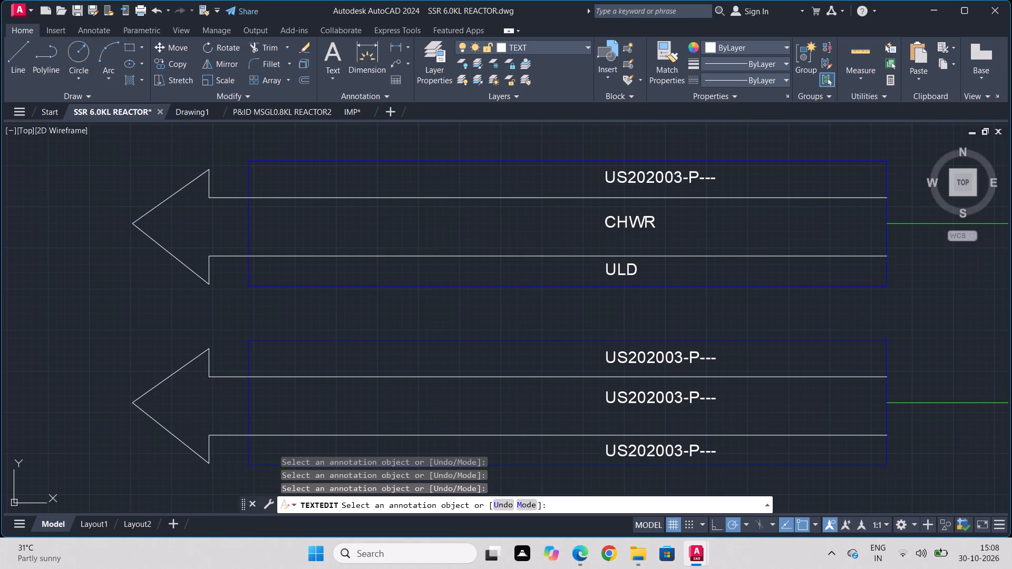
In the arrow tag below CHWR, change the middle text to CWR and the bottom text to ULD.
click(622, 405)
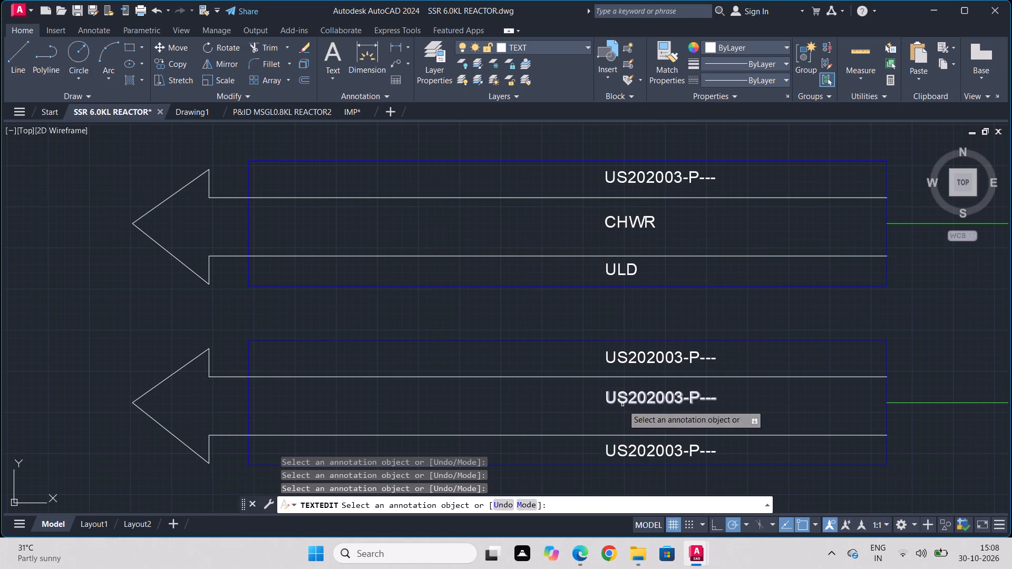
text(CW)
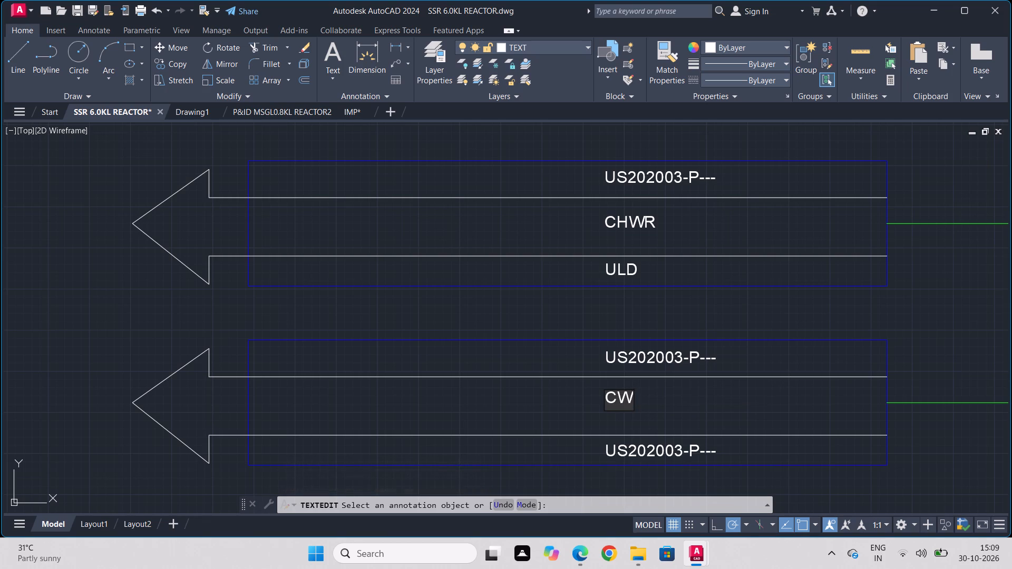
key(r)
key(Return)
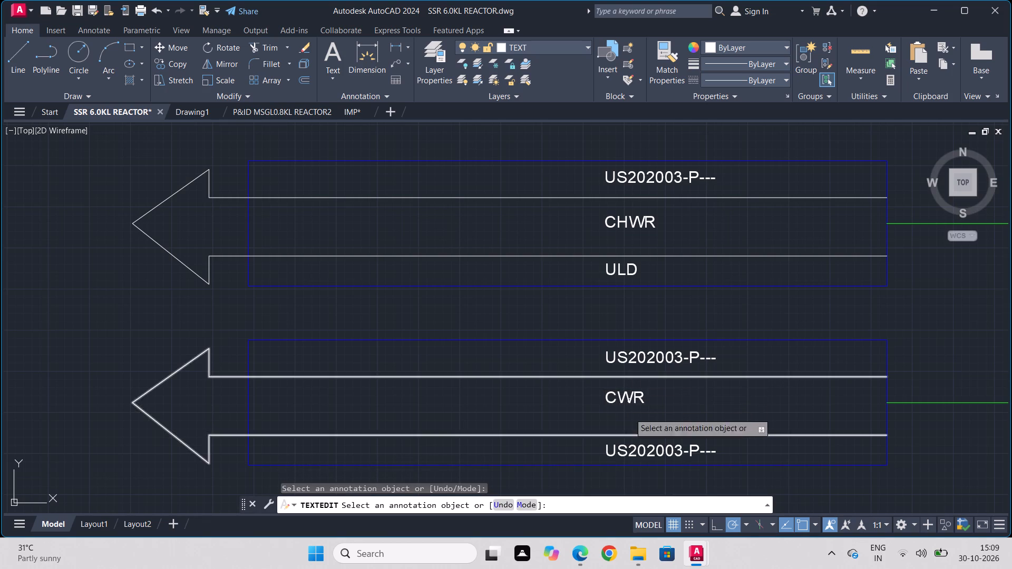
click(621, 453)
text(ULD)
key(Return)
In the arrow tag below CWR, change the middle text to HOT OIL RETURN and the bottom text to ULD.
scroll(621, 453, down, 2)
middle_drag(609, 444, 606, 347)
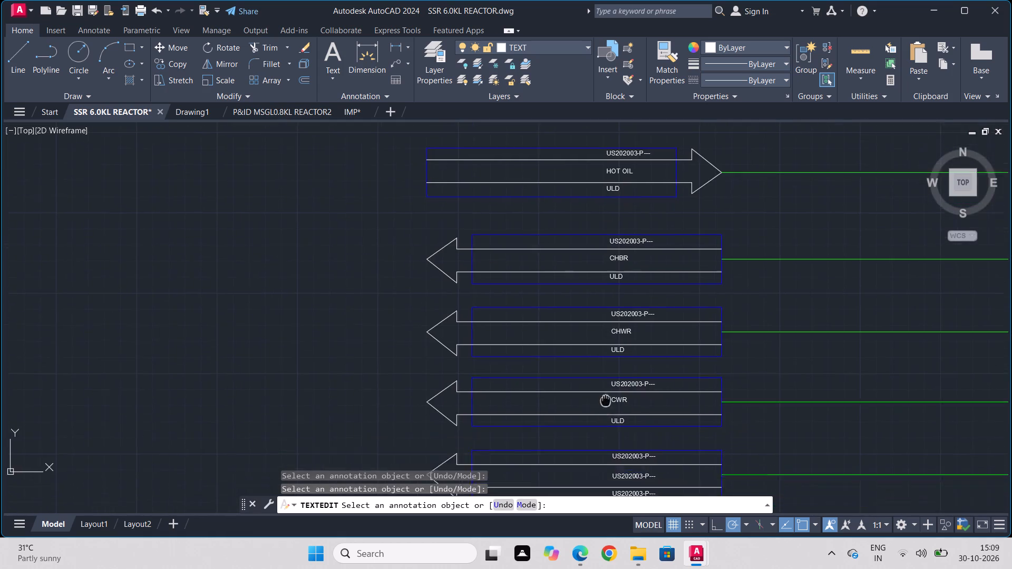
middle_drag(606, 347, 606, 251)
scroll(626, 335, up, 1)
click(618, 303)
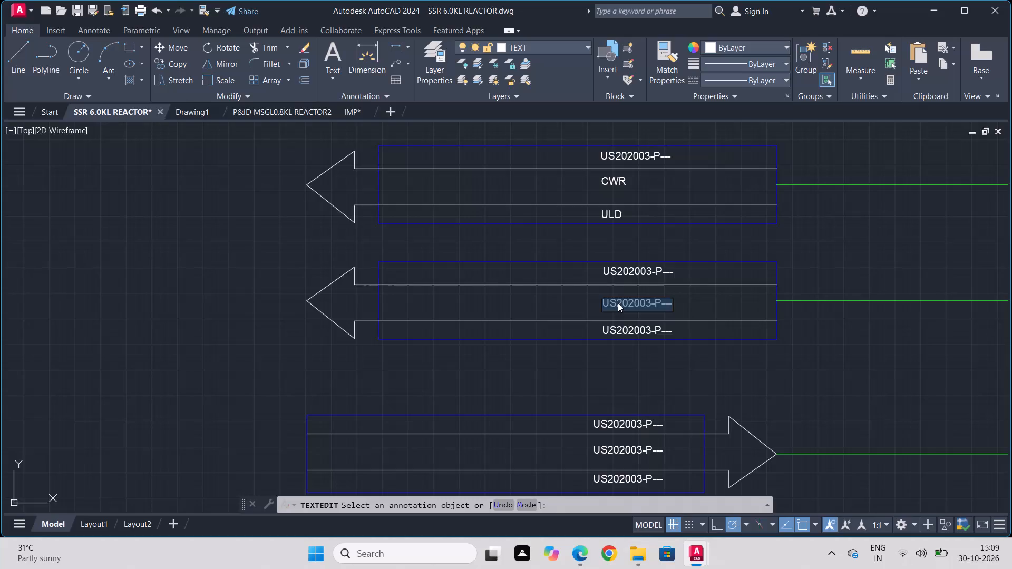
scroll(618, 303, down, 3)
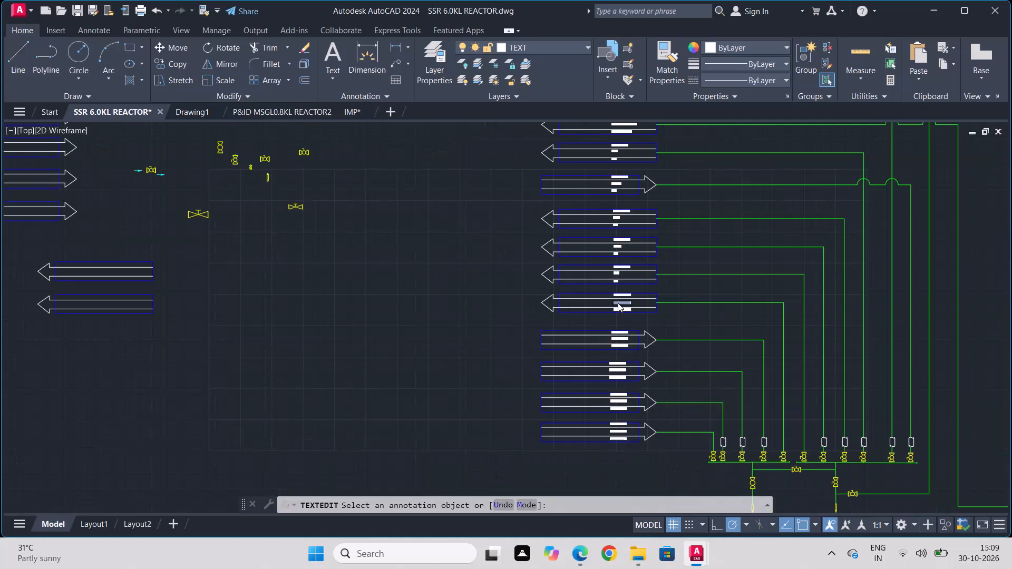
scroll(618, 303, up, 2)
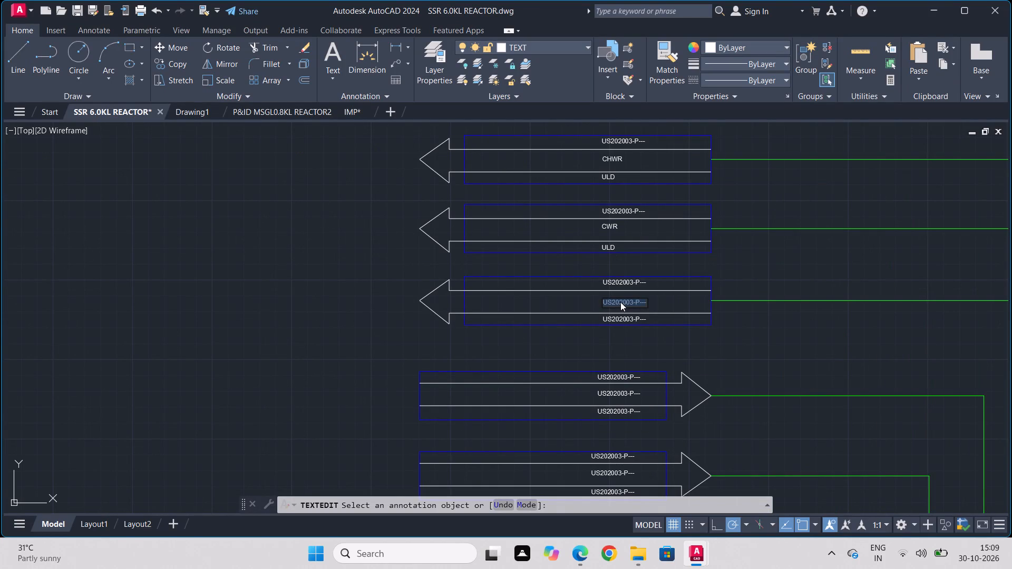
text(HOT OIL RETURN)
key(Return)
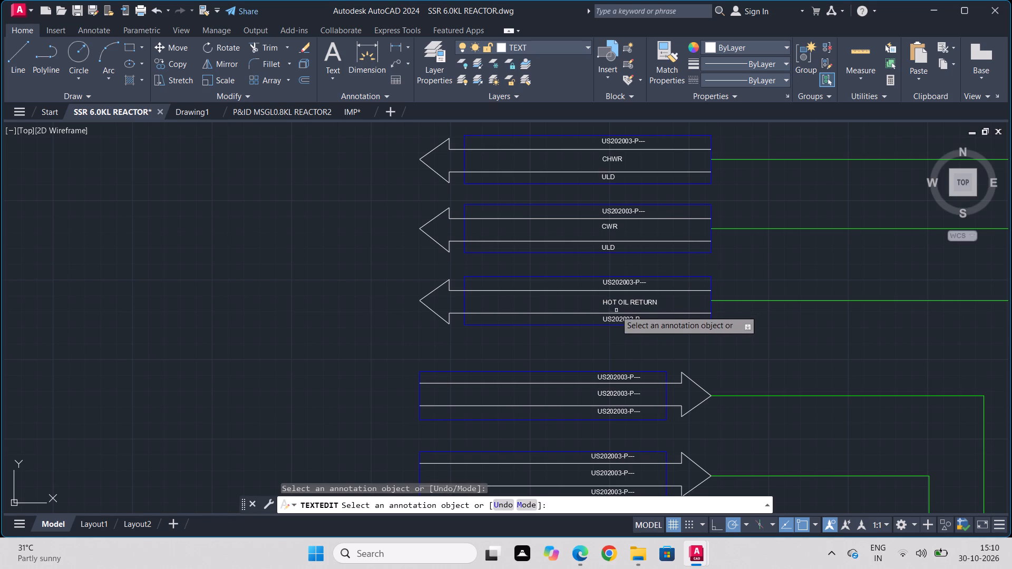
scroll(610, 316, up, 3)
click(603, 328)
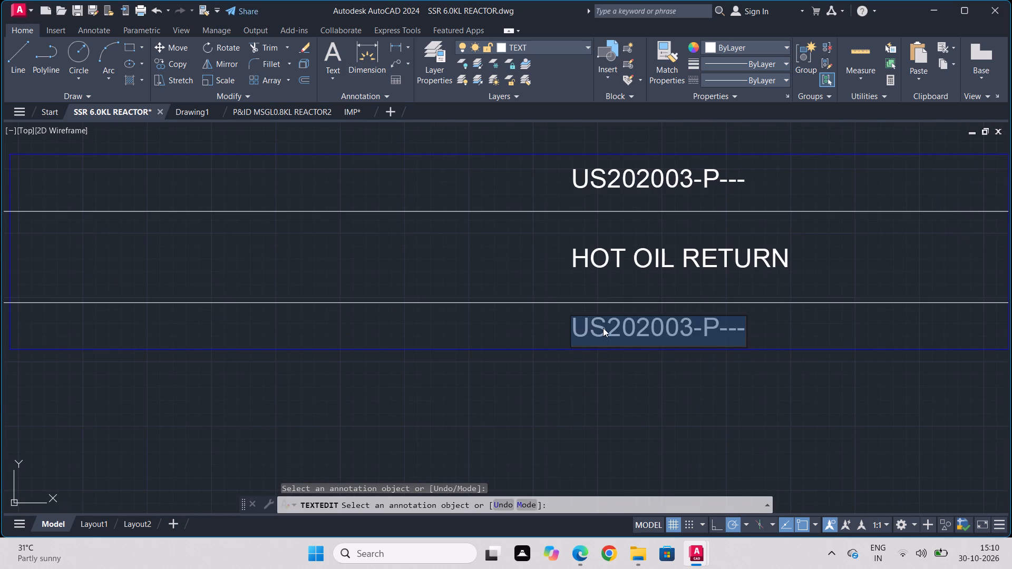
text(ULD)
key(Return)
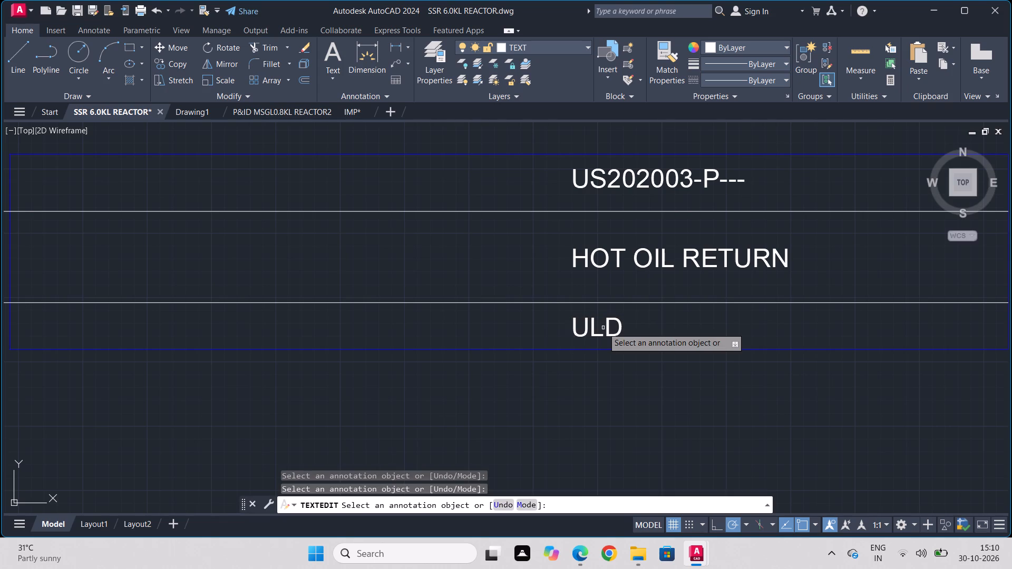
In the arrow tag below HOT OIL RETURN, change the middle text to HWS and the bottom text to ULD.
scroll(603, 328, down, 2)
middle_drag(611, 371, 624, 187)
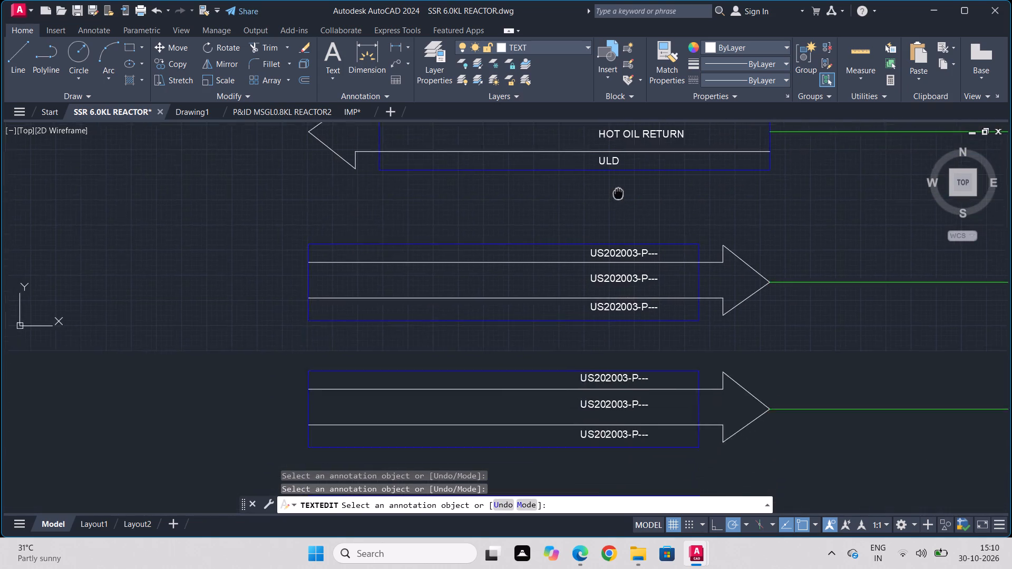
middle_drag(624, 187, 627, 182)
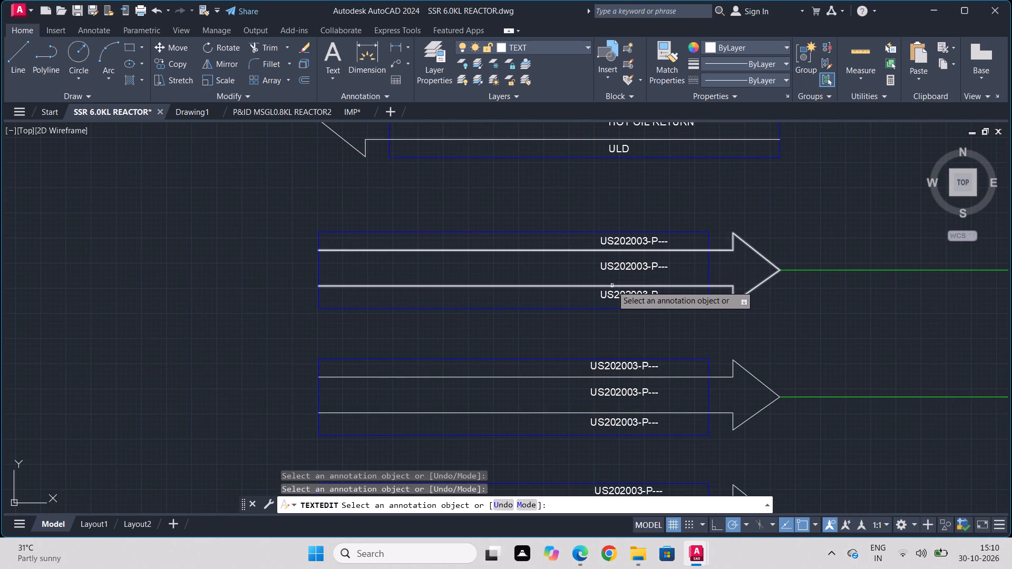
scroll(595, 302, up, 1)
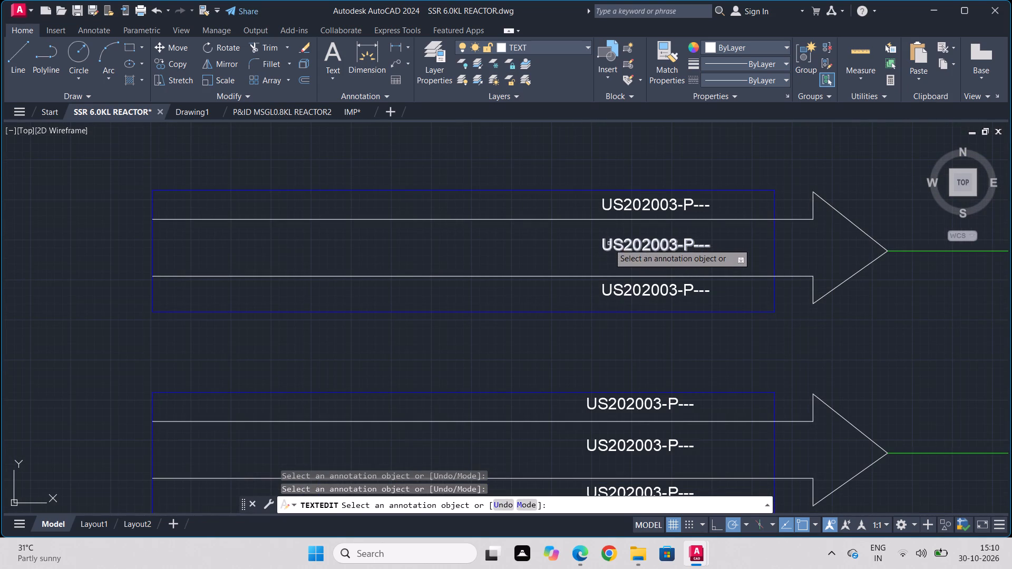
click(609, 243)
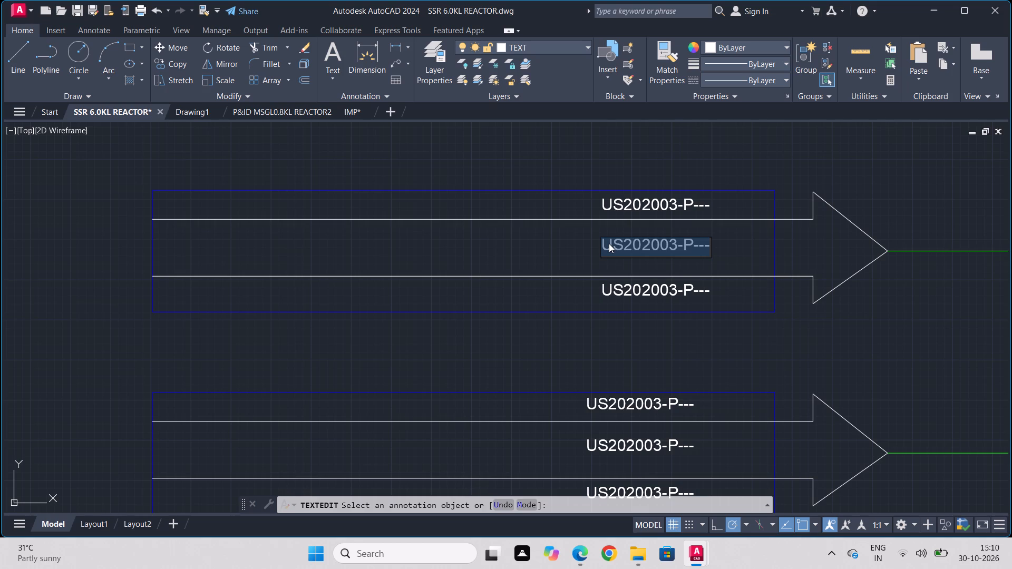
text(HWS)
key(Return)
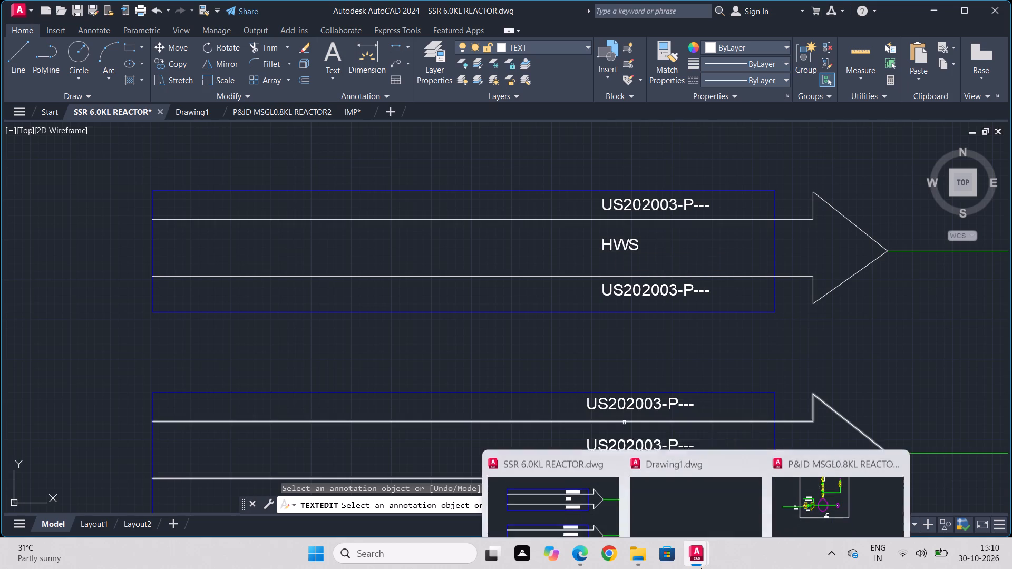
click(622, 287)
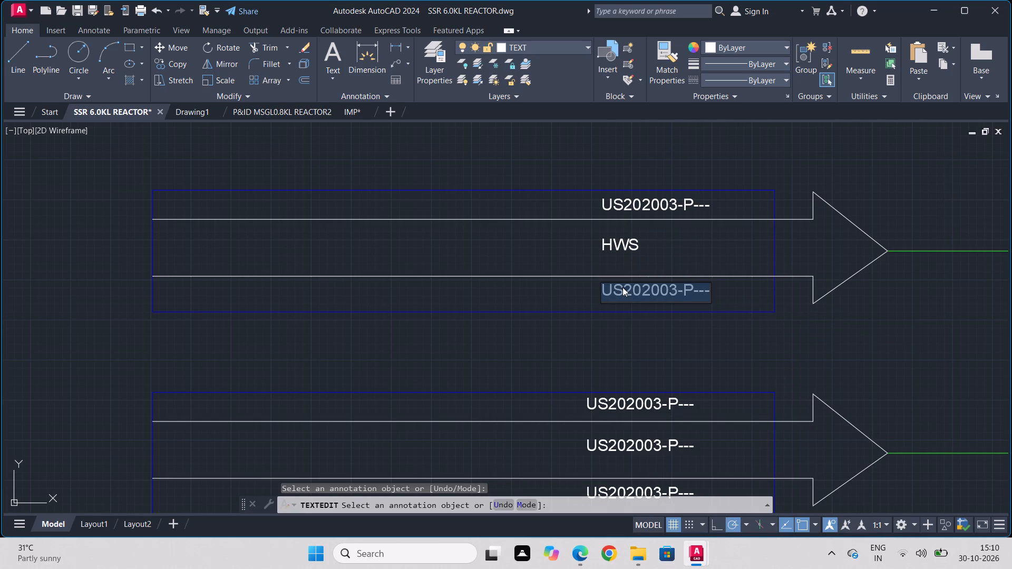
text(ULD)
key(Return)
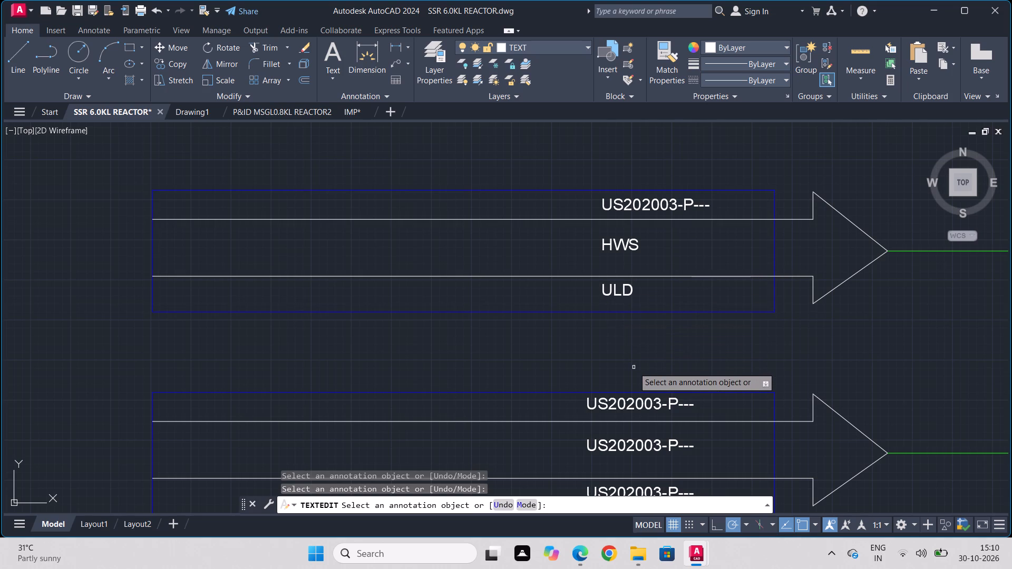
In the arrow tag below HWS, change the middle text to CHBS (-20^ C) and the bottom text to ULD.
middle_drag(622, 373, 615, 244)
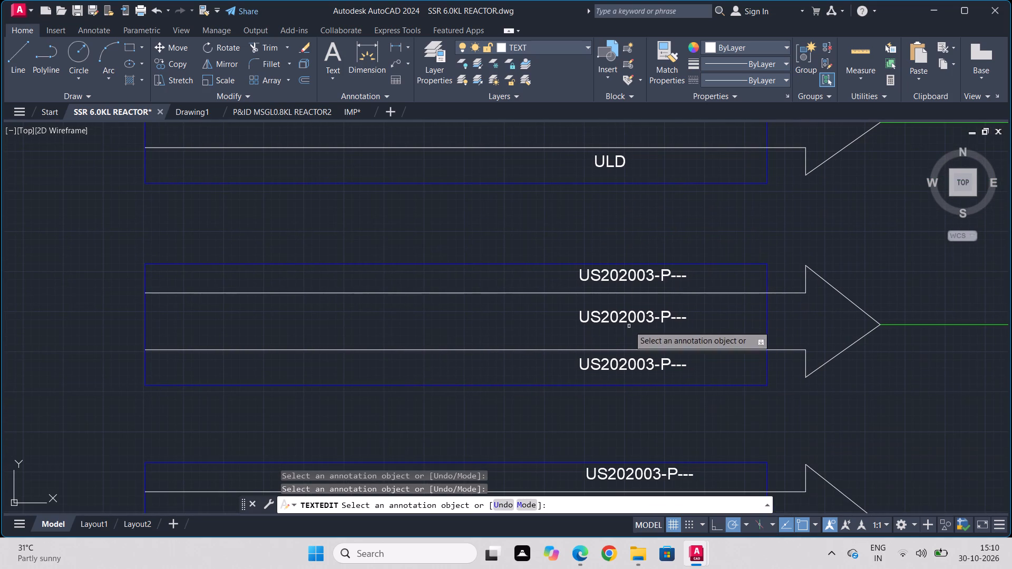
click(625, 314)
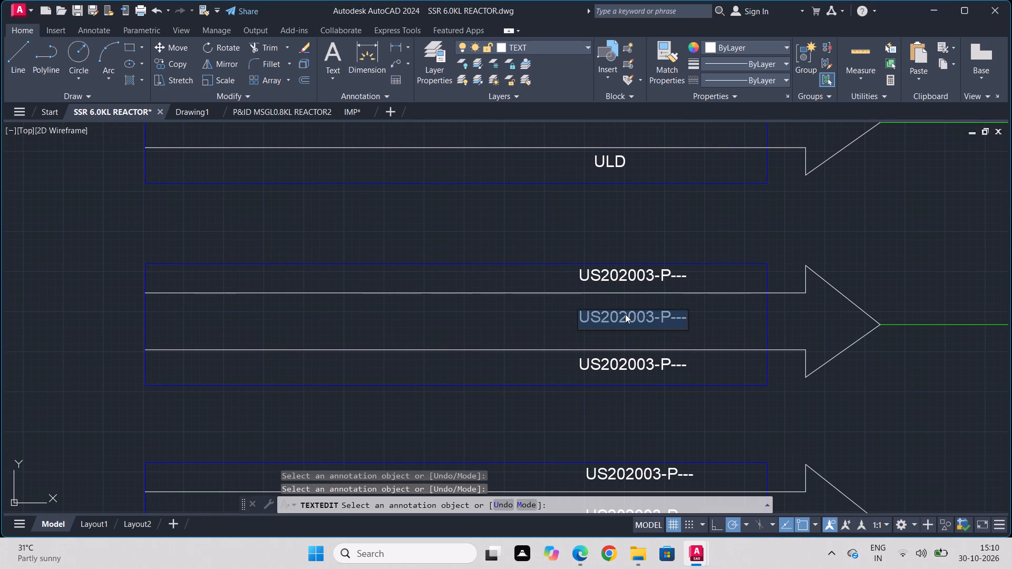
text(CHBS)
key(space)
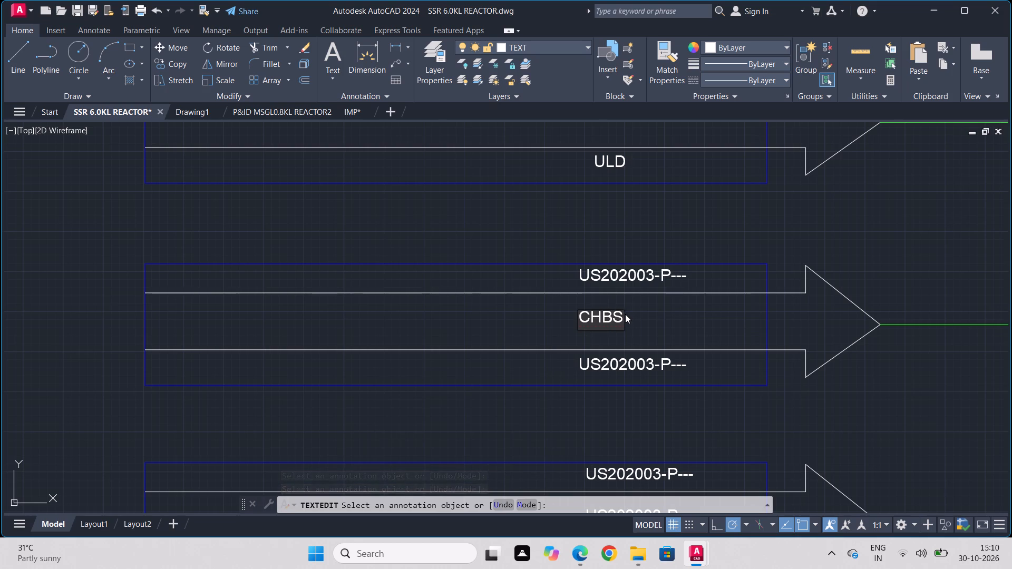
key(shift+parenleft)
key(minus)
text(20)
key(ctrl+6)
key(shift+asciicircum)
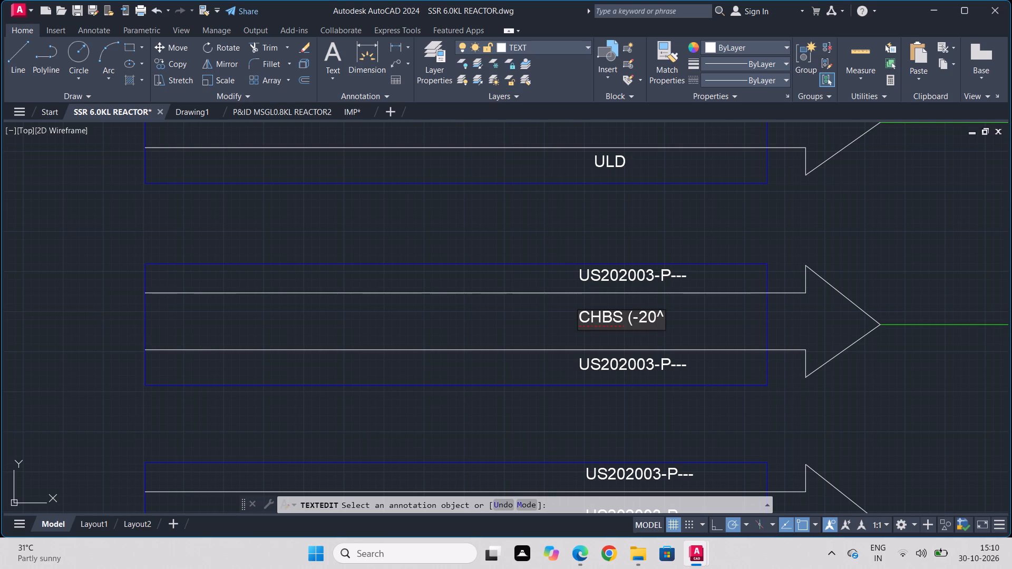
key(space)
text(C)
key(shift+parenright)
key(Return)
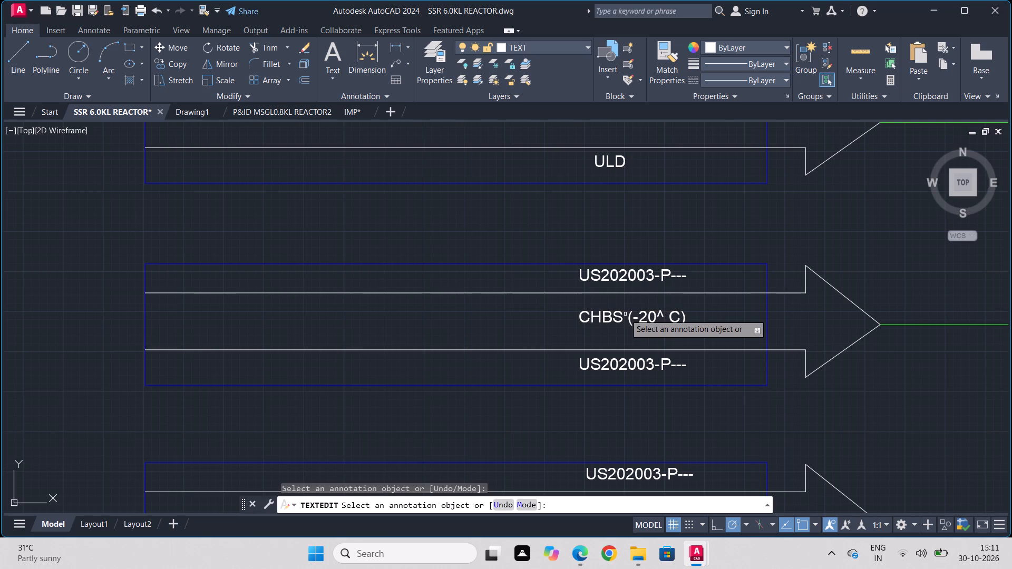
click(618, 364)
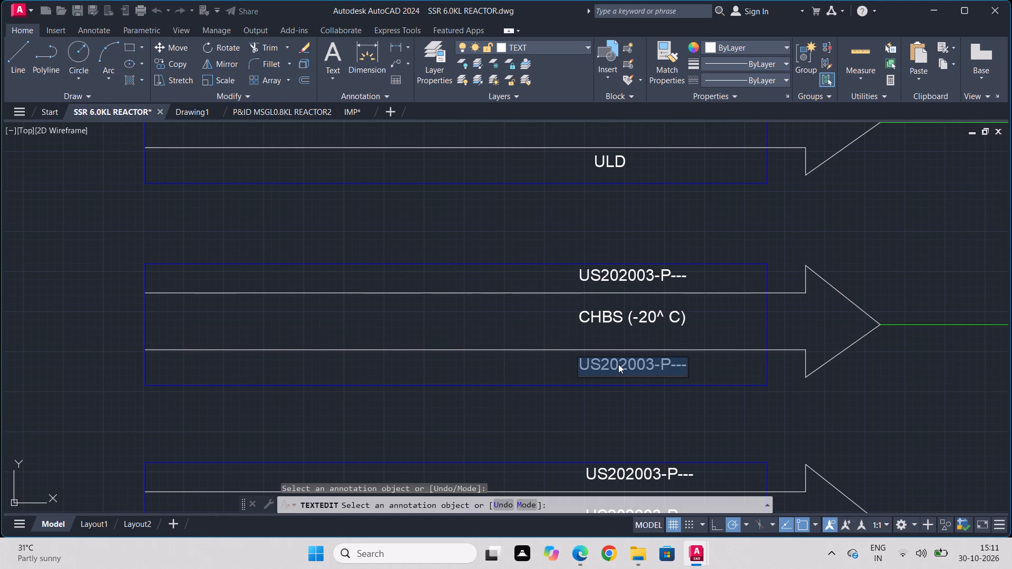
text(ULD)
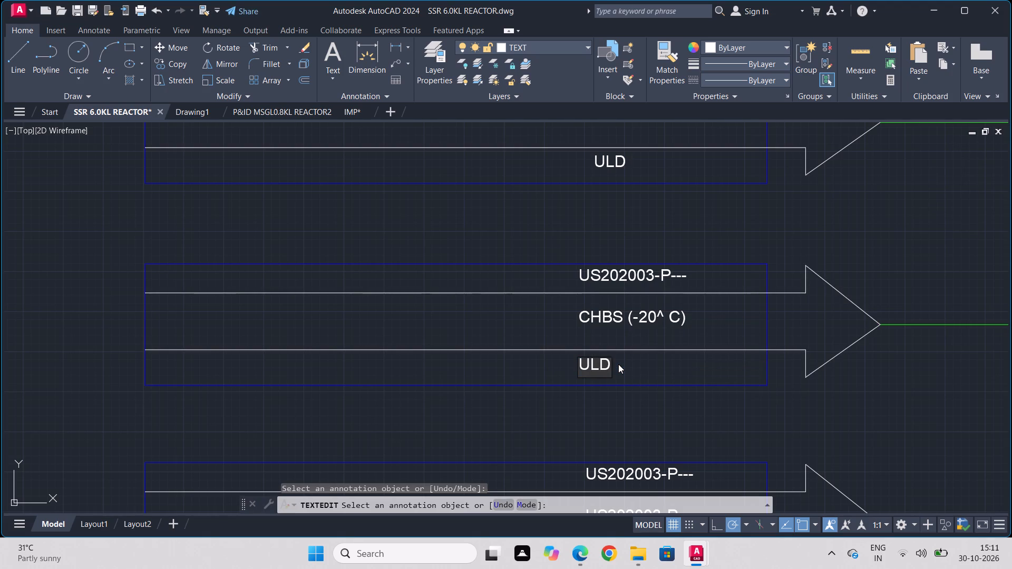
key(Return)
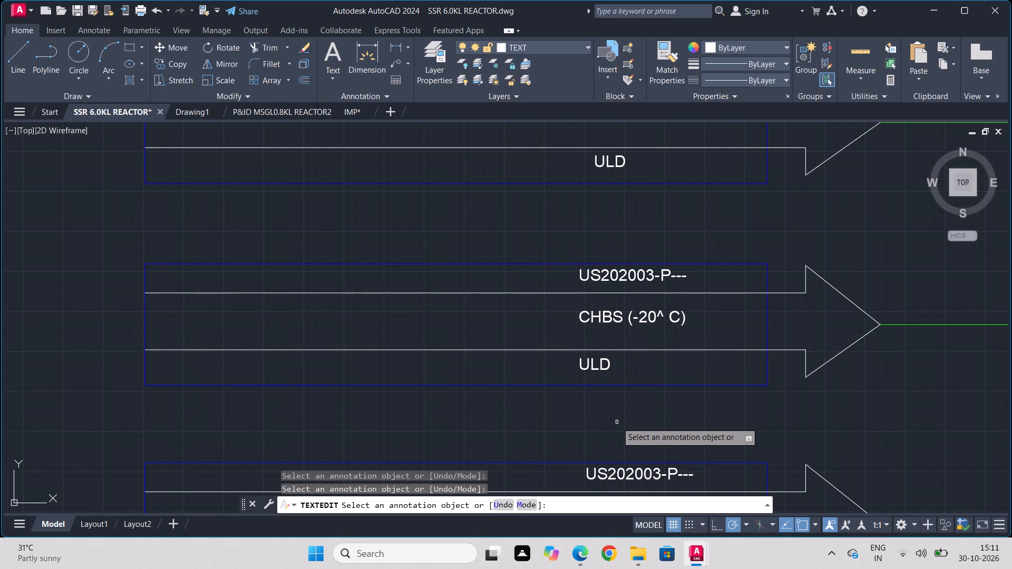
In the arrow tag below CHBS (-20^ C), change the middle text to CHWS (+5^ C) and the bottom text to ULD.
middle_drag(617, 422, 609, 391)
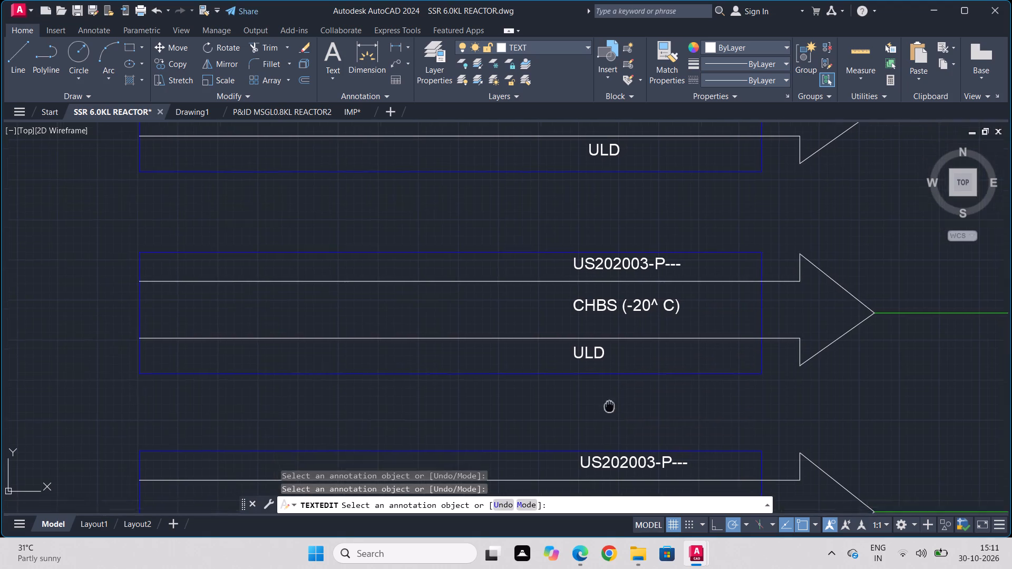
middle_drag(609, 391, 608, 260)
scroll(599, 356, up, 1)
click(599, 356)
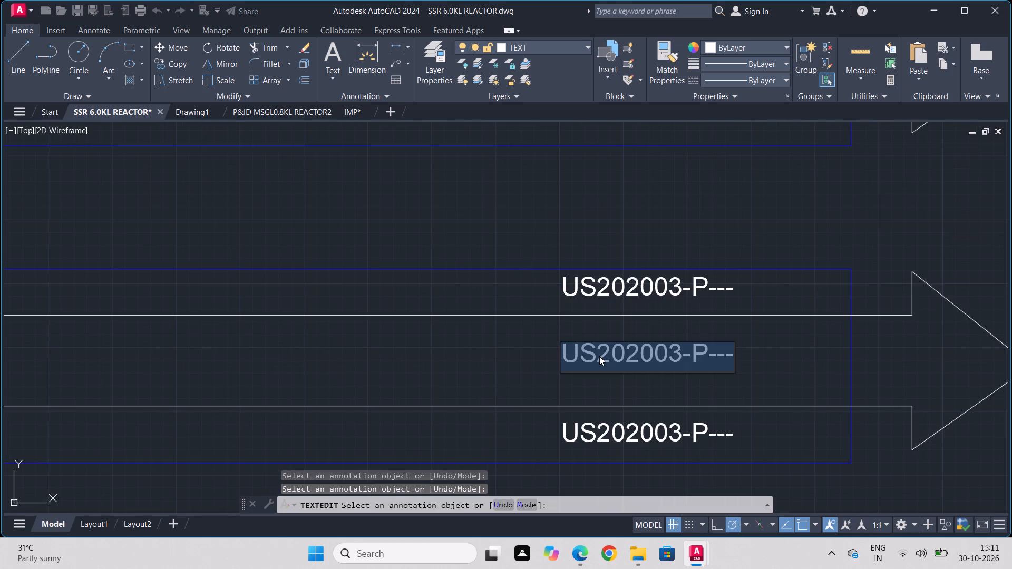
text(CHWS)
key(space)
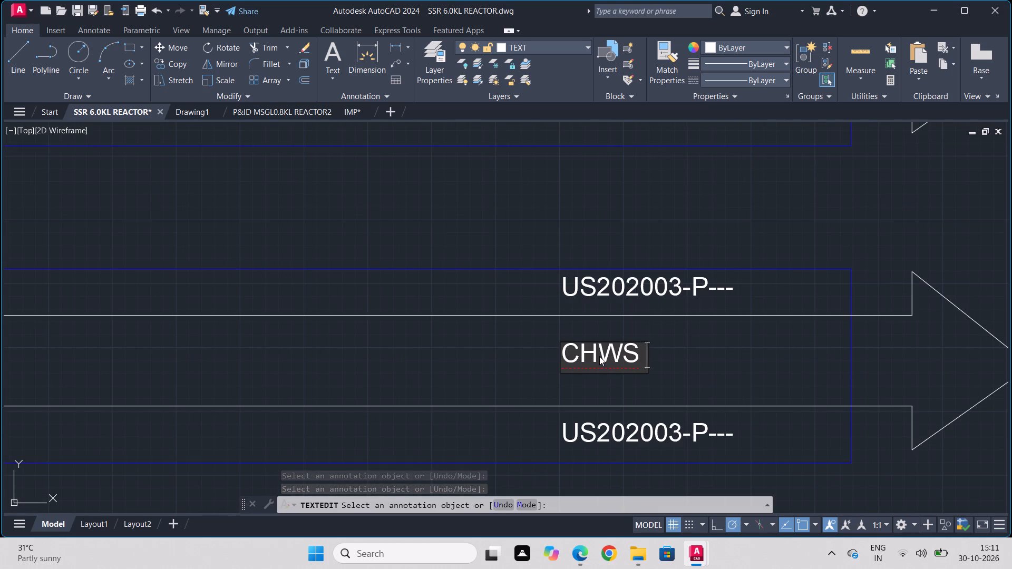
key(shift+parenleft)
key(shift+plus)
key(5)
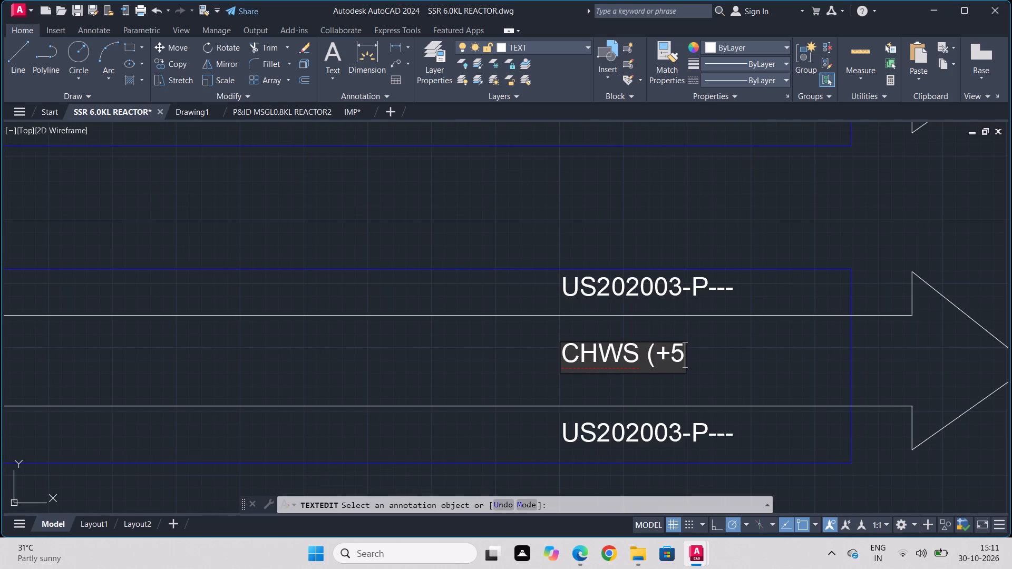
text(^ C))
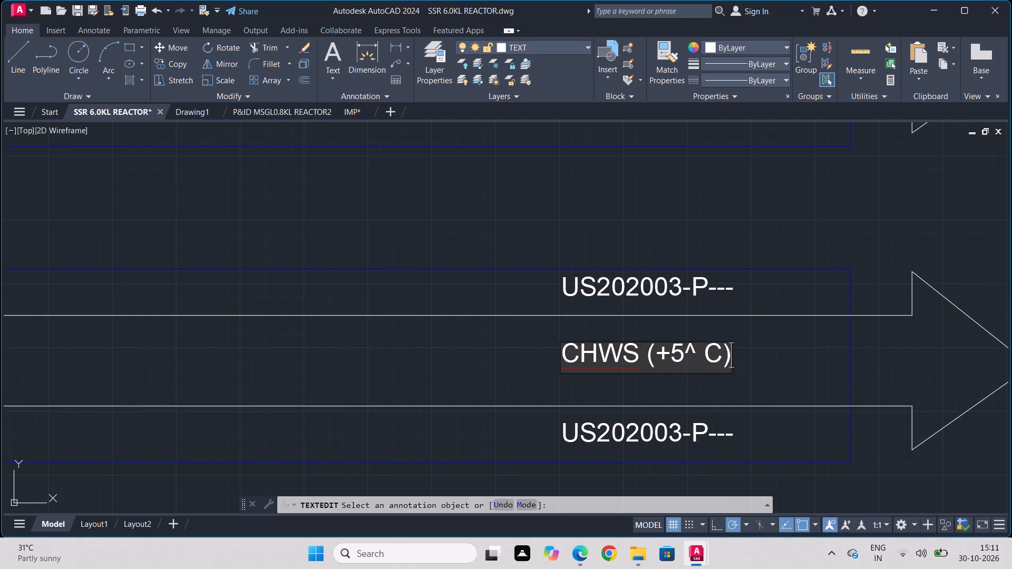
key(Return)
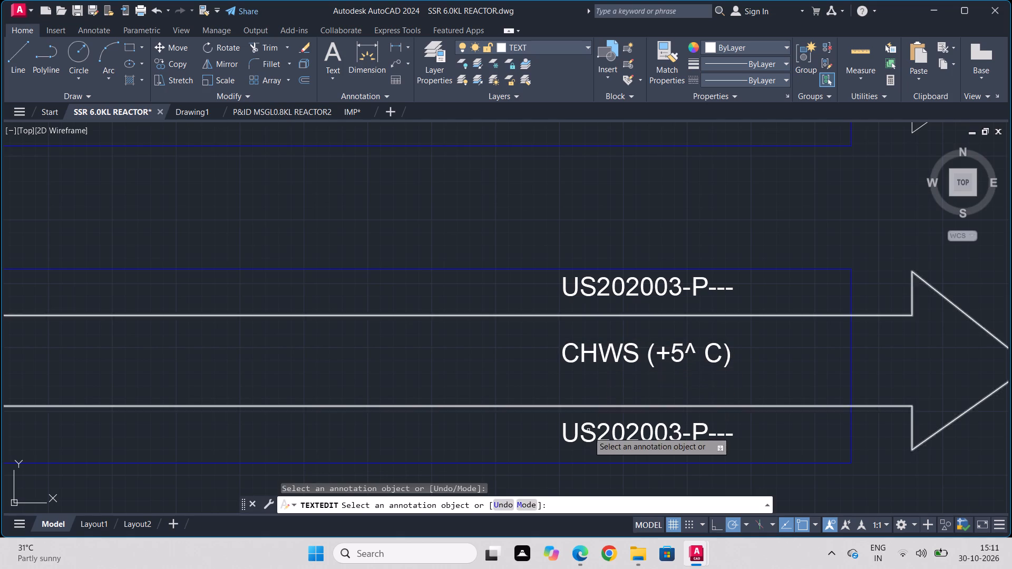
click(588, 432)
text(ULD)
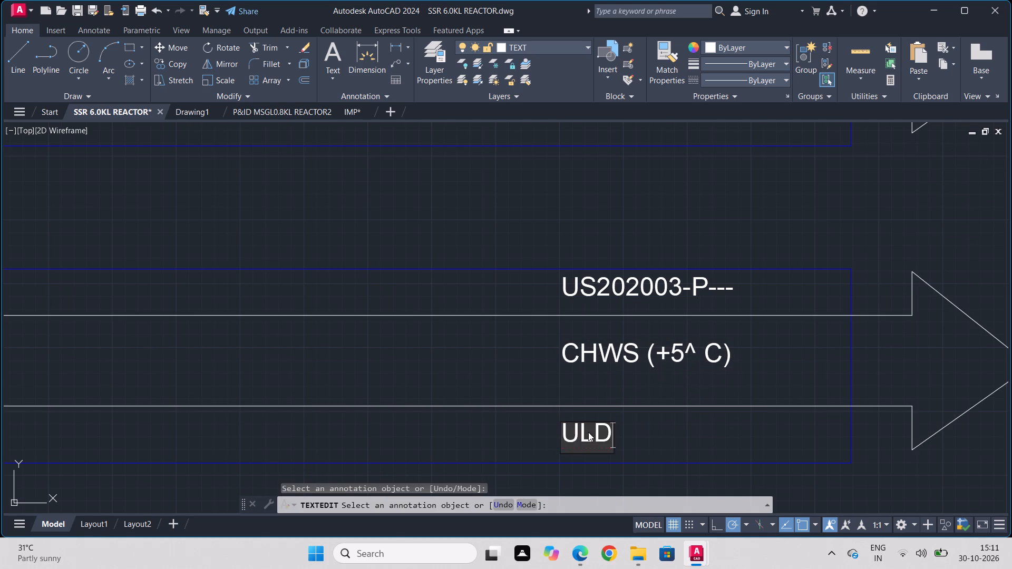
key(Return)
In the arrow tag below CHWS (+5^ C), change the middle text to CWS and the bottom text to ULD.
scroll(509, 455, down, 1)
middle_drag(551, 425, 544, 402)
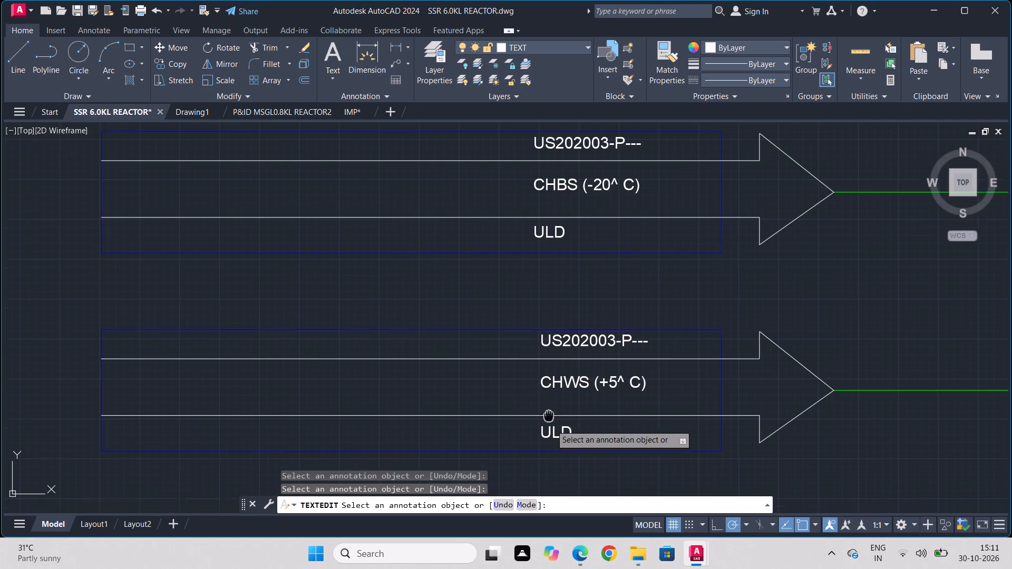
middle_drag(544, 402, 602, 80)
scroll(592, 232, up, 1)
click(589, 248)
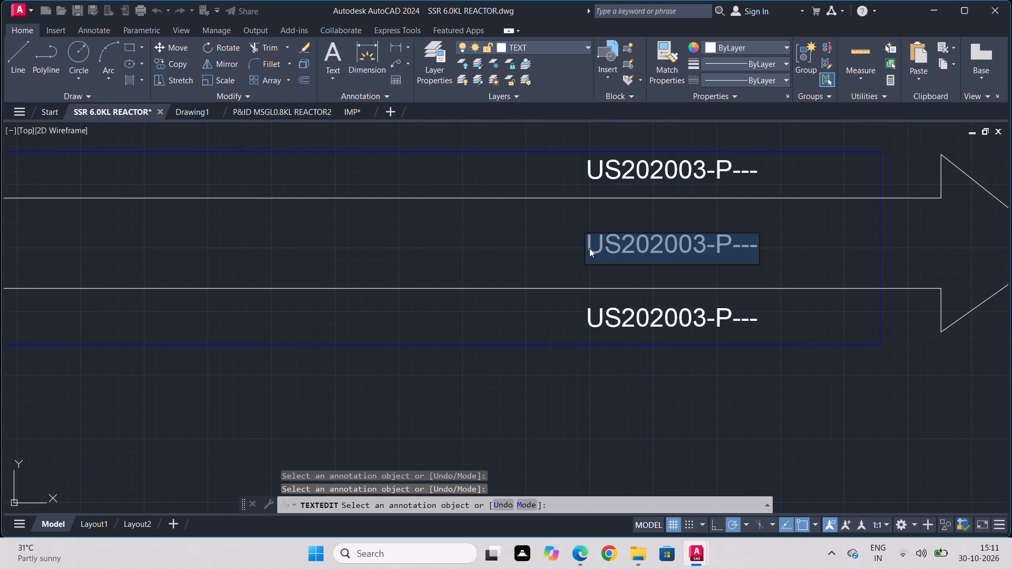
text(CWS)
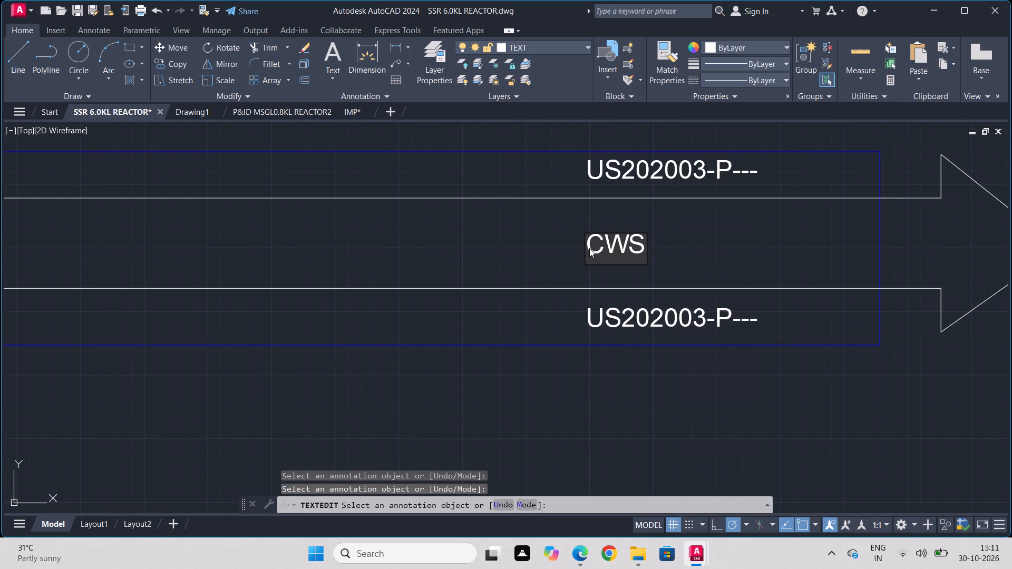
key(Return)
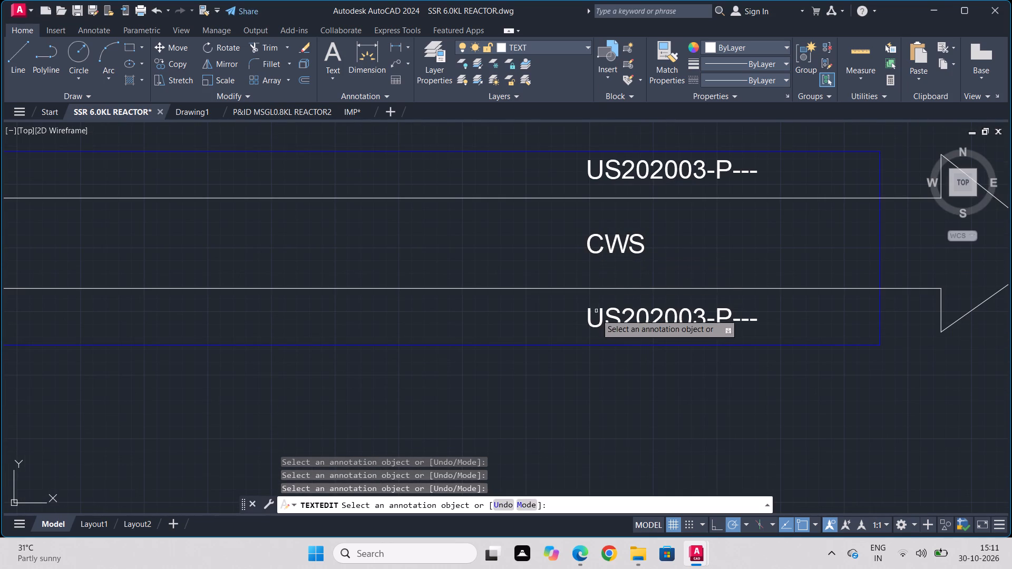
click(596, 320)
click(593, 322)
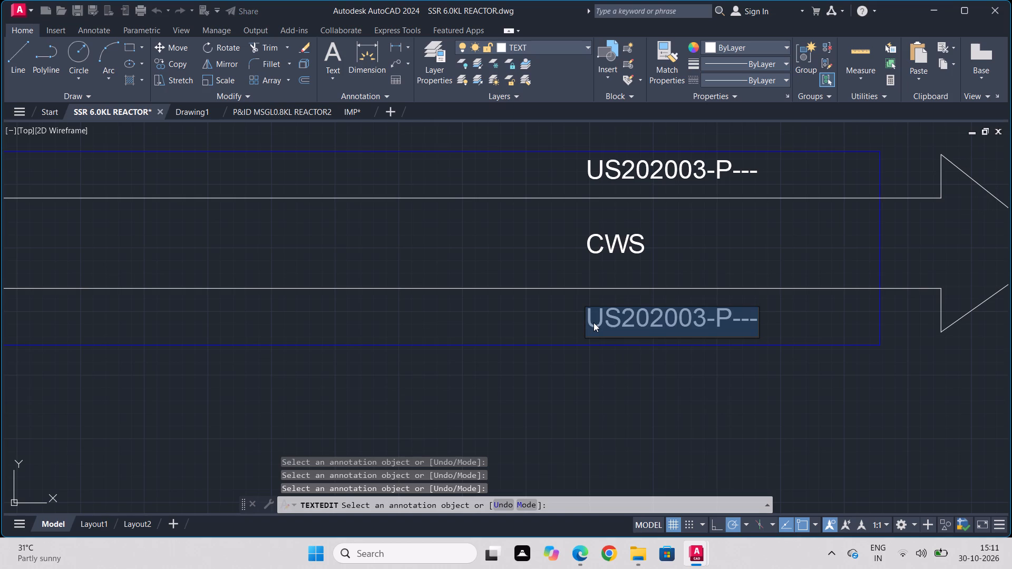
text(ULD)
key(Return)
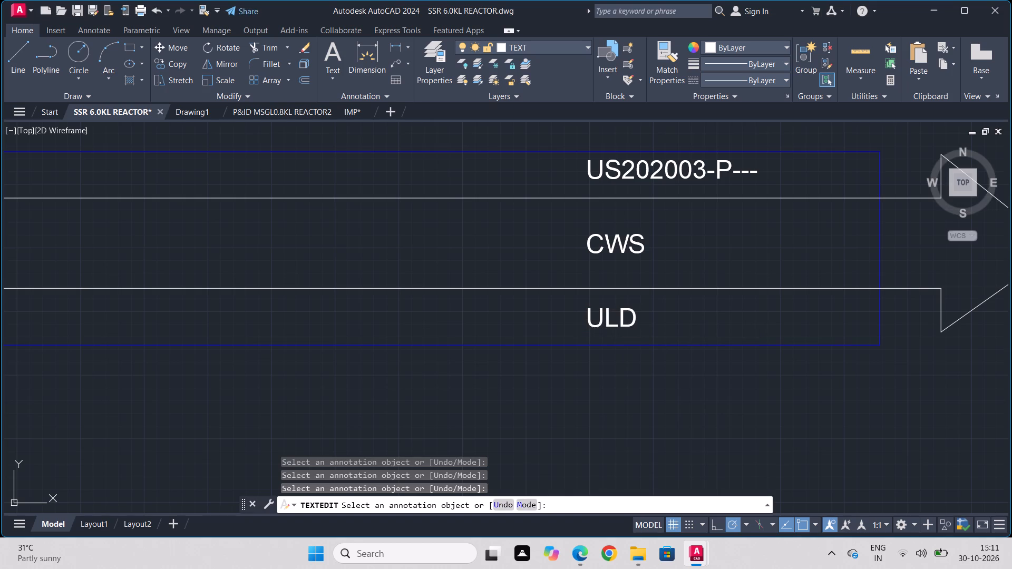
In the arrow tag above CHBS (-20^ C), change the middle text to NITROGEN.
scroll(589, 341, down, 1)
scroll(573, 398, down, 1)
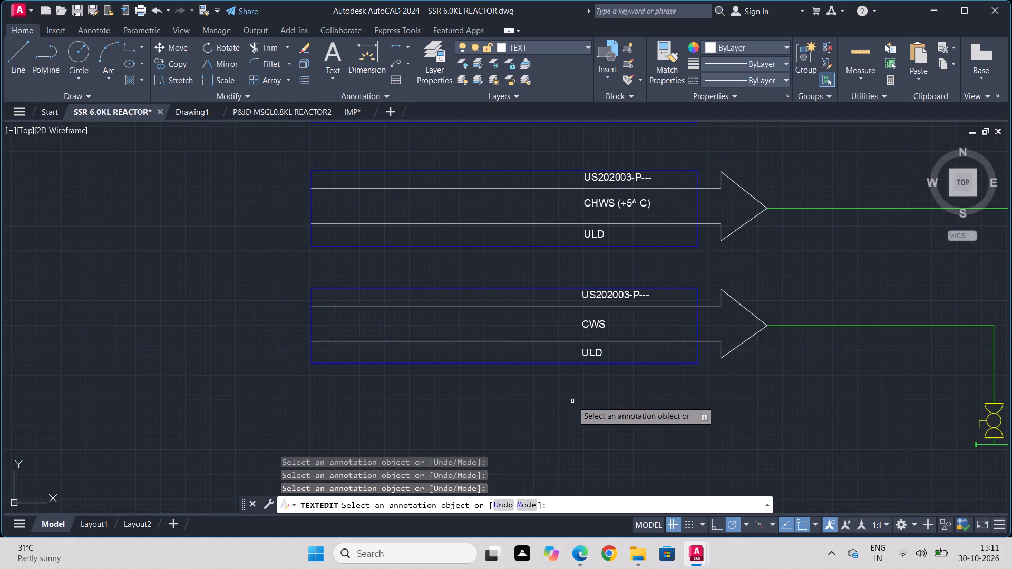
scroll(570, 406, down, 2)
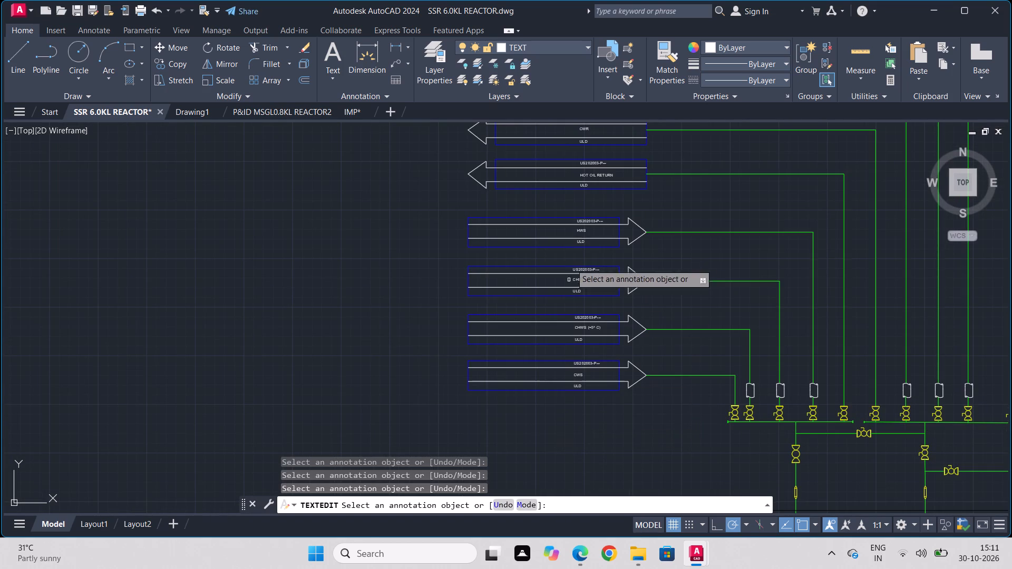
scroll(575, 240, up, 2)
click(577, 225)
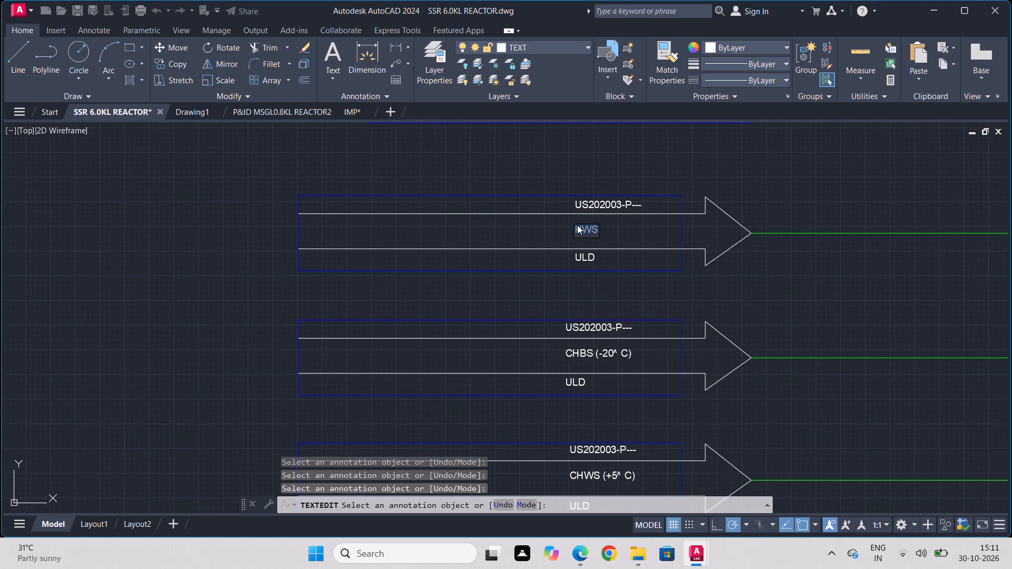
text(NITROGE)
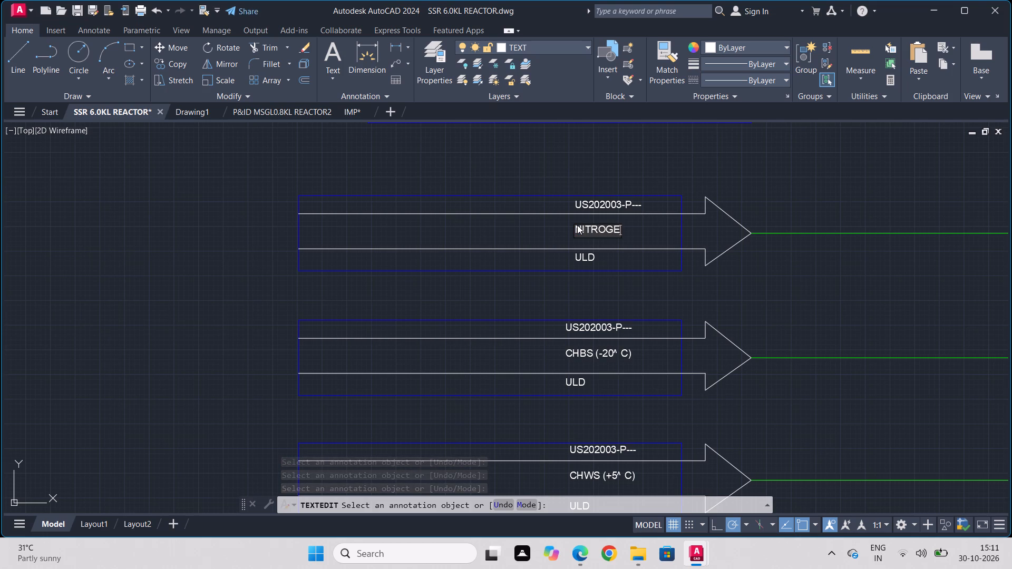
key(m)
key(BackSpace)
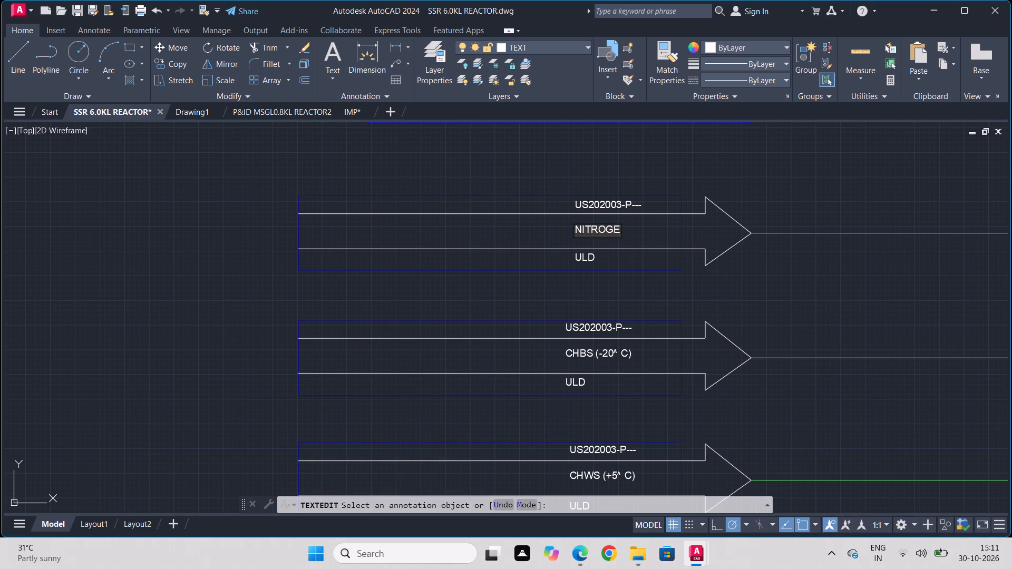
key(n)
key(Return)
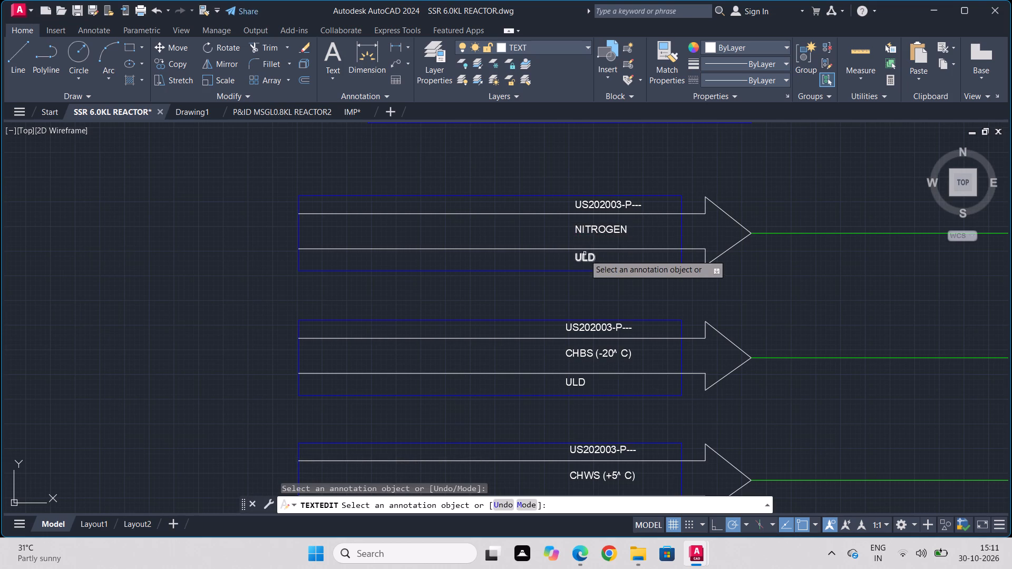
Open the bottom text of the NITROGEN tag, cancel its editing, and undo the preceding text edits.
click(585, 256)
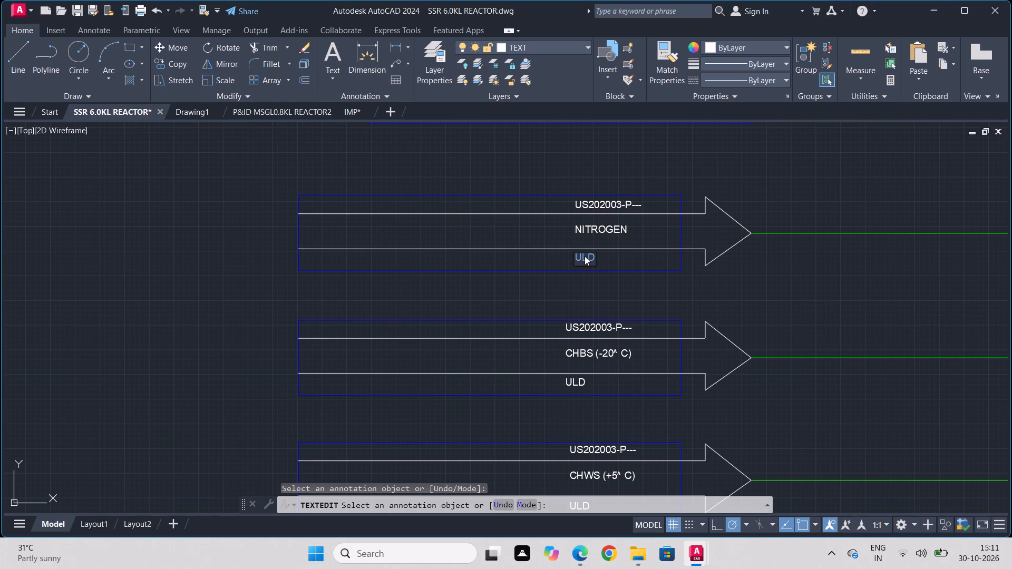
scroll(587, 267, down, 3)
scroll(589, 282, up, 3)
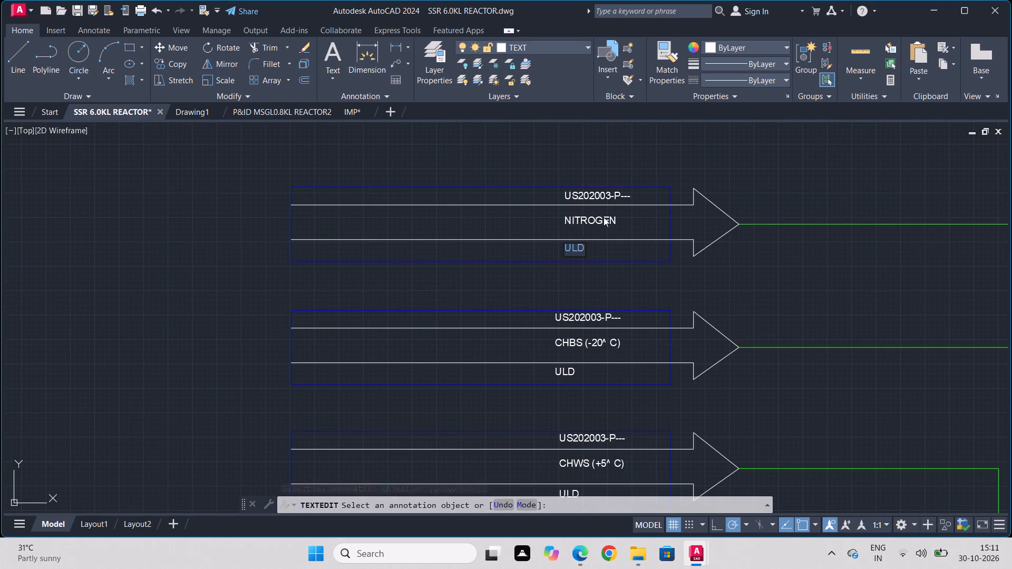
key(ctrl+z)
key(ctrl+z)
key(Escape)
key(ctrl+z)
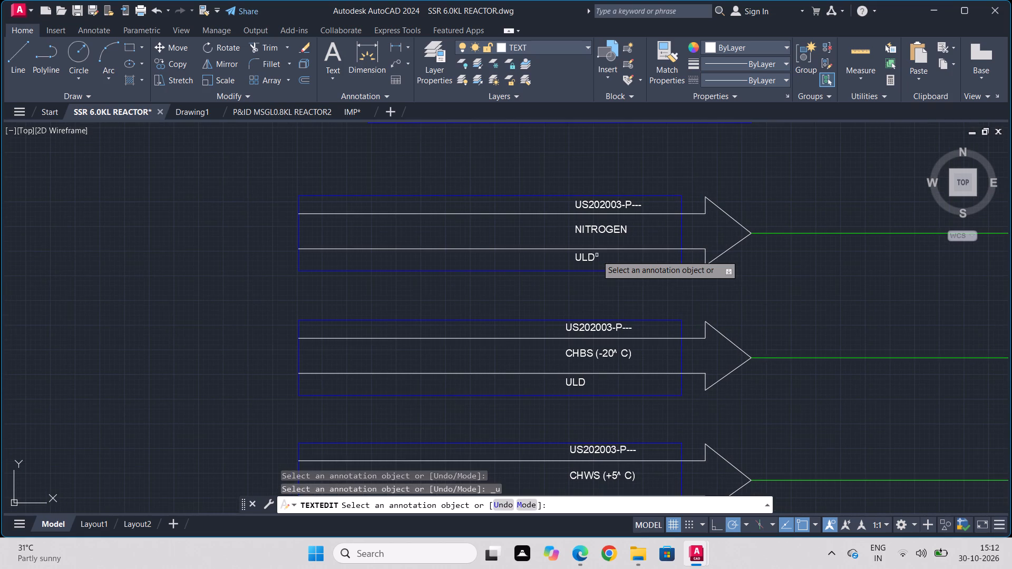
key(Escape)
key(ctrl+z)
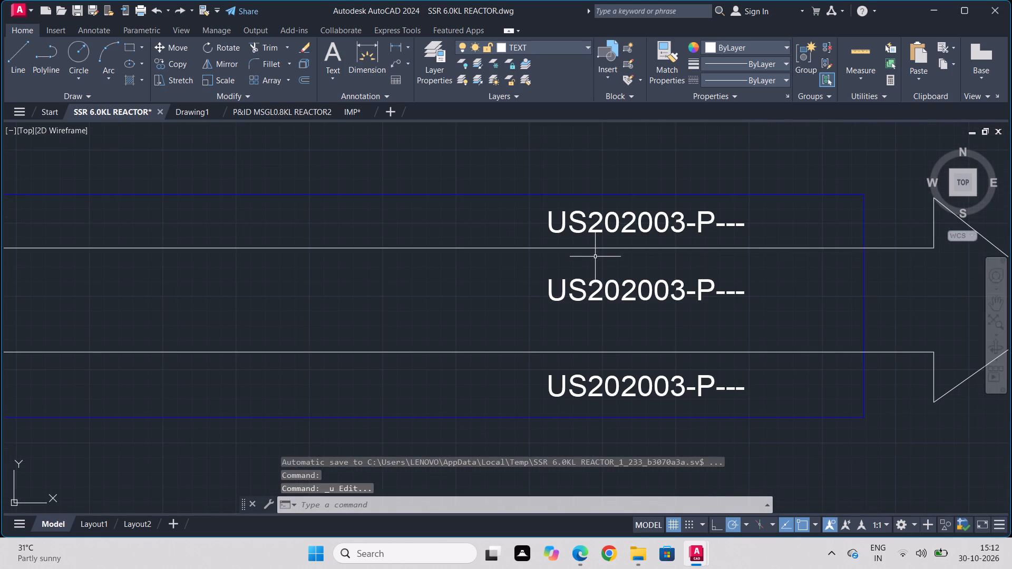
In the topmost inlet arrow tag, change the middle text to NITROGEN and the bottom text to FROM ULD.
key(ctrl+z)
scroll(583, 263, down, 3)
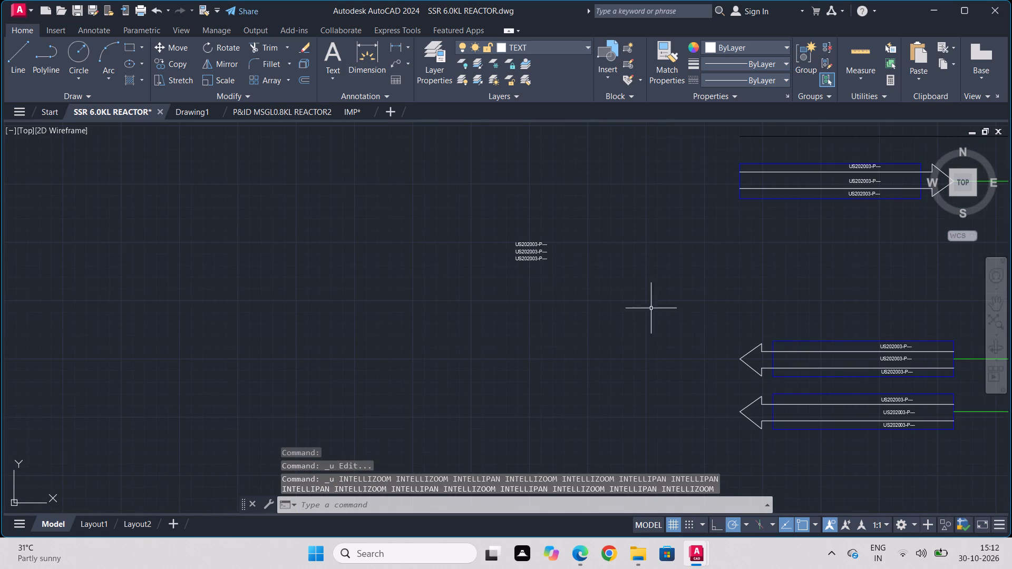
middle_drag(873, 243, 772, 472)
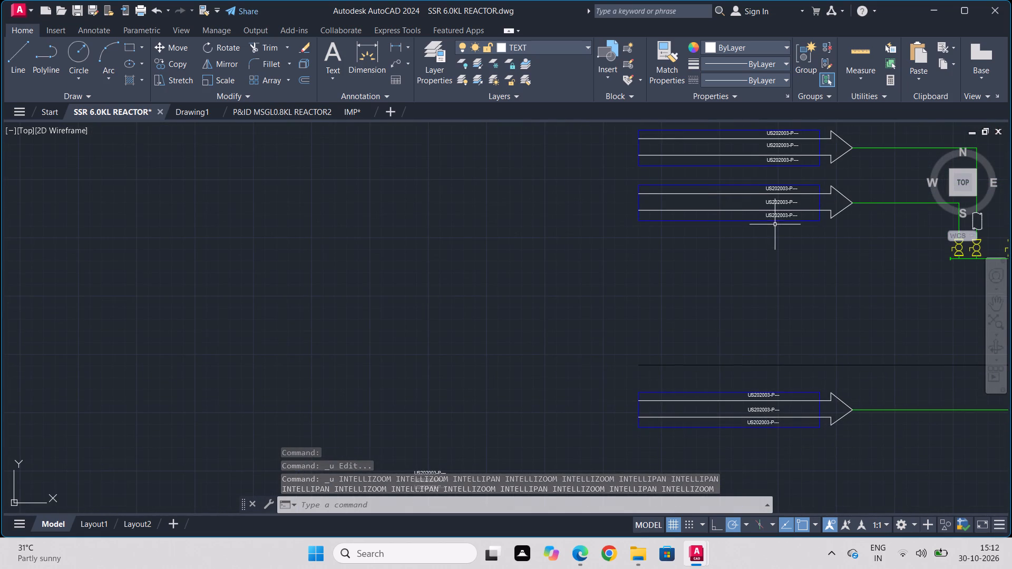
middle_drag(775, 224, 759, 480)
middle_drag(767, 195, 738, 501)
middle_drag(738, 199, 700, 480)
scroll(685, 252, up, 1)
middle_drag(685, 251, 684, 486)
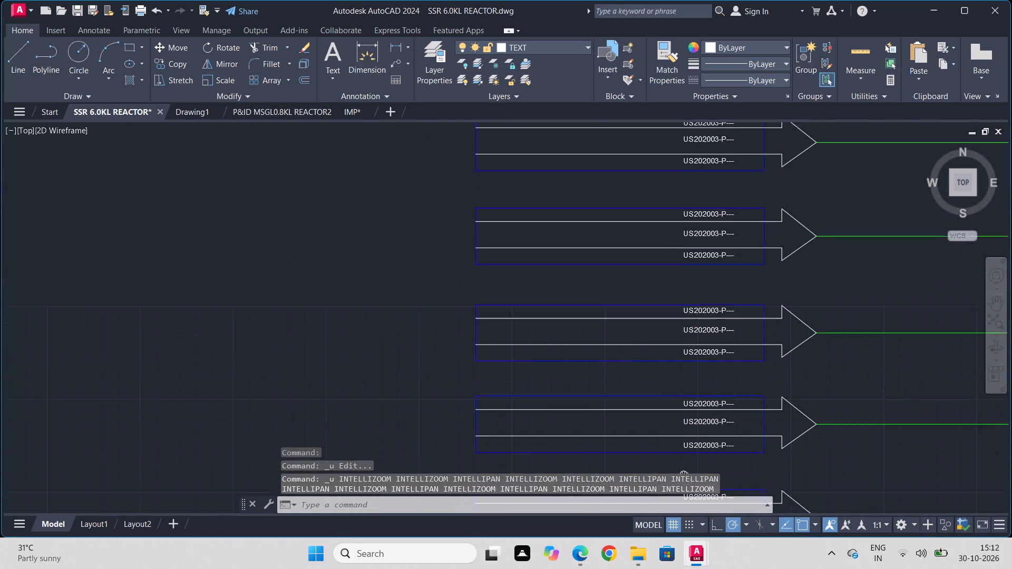
middle_drag(684, 486, 684, 486)
middle_drag(701, 250, 688, 300)
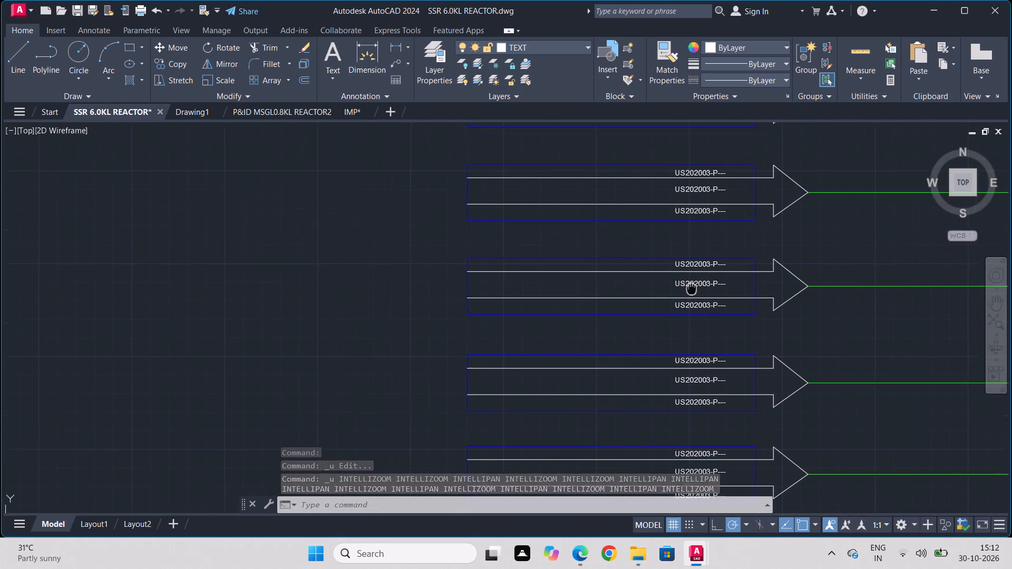
middle_drag(688, 300, 660, 488)
scroll(662, 436, down, 1)
scroll(660, 360, up, 2)
click(641, 384)
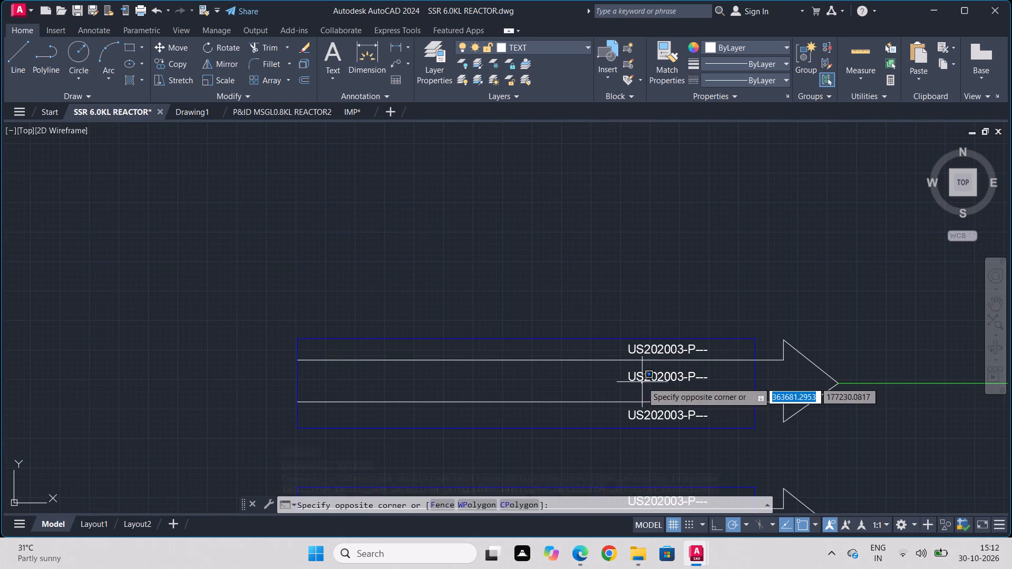
double_click(647, 374)
click(637, 394)
click(654, 371)
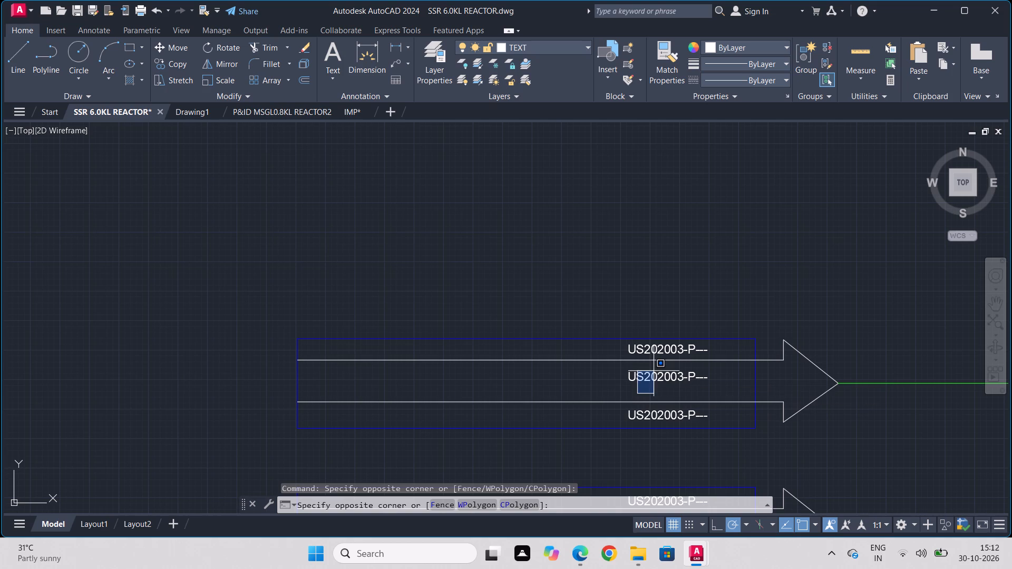
click(654, 371)
click(647, 376)
right_click(647, 376)
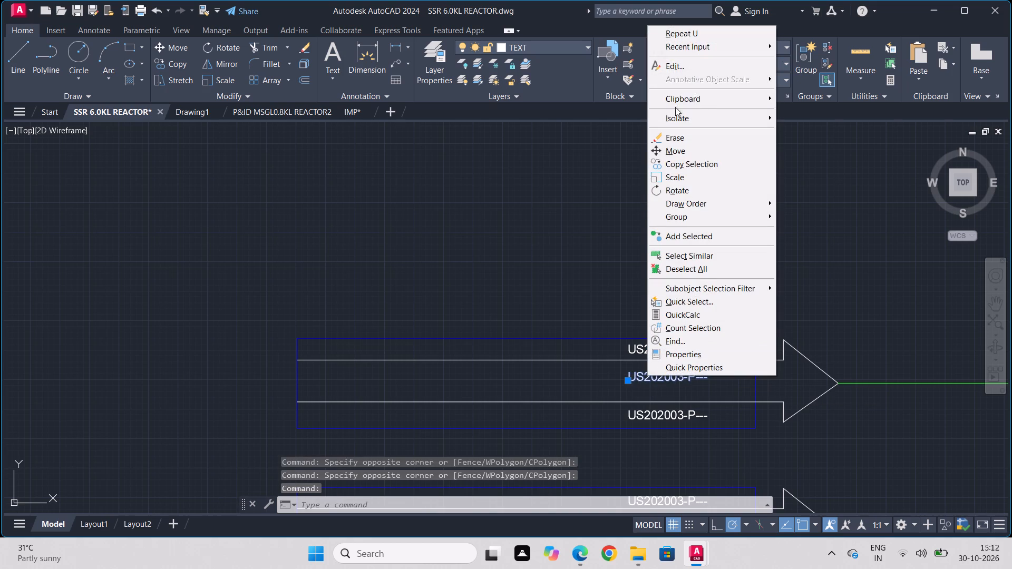
click(674, 71)
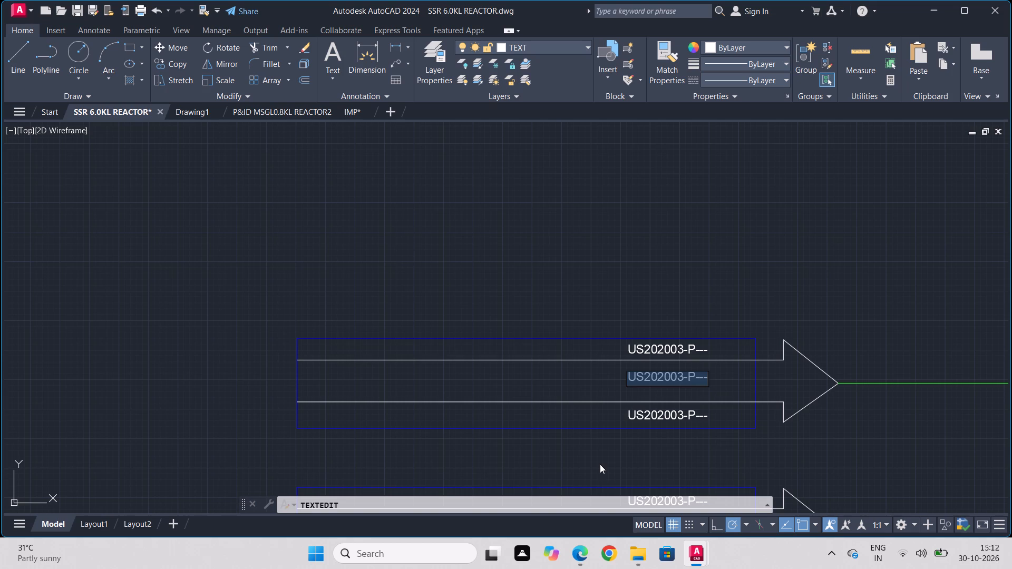
text(NITROGEN)
key(Return)
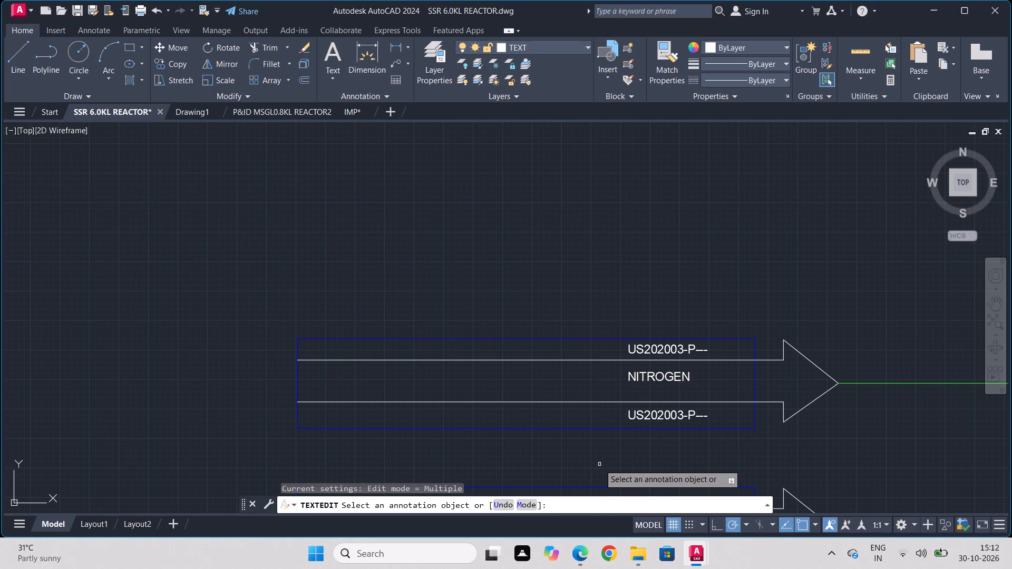
click(640, 413)
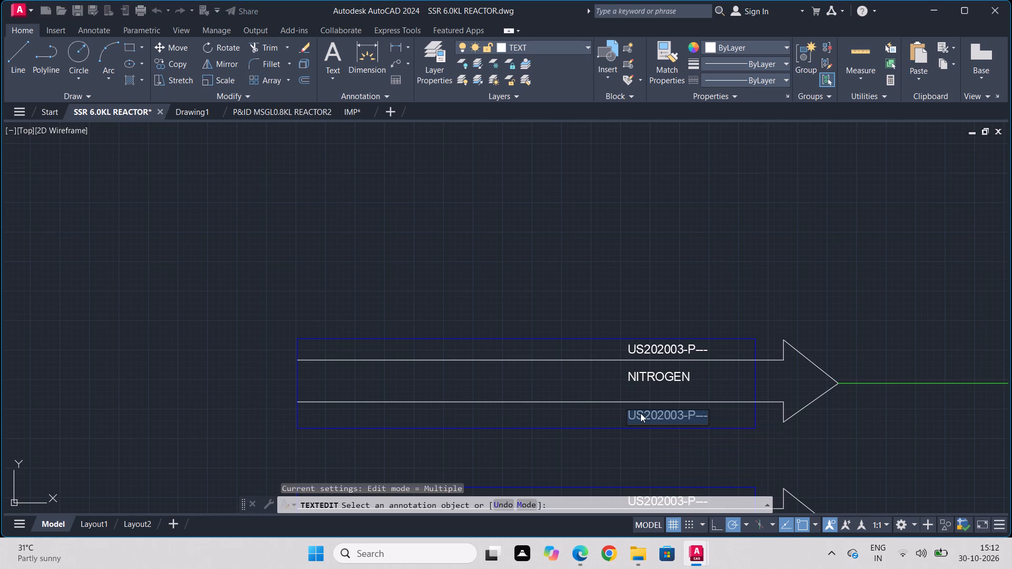
text(FROM ULD)
key(Return)
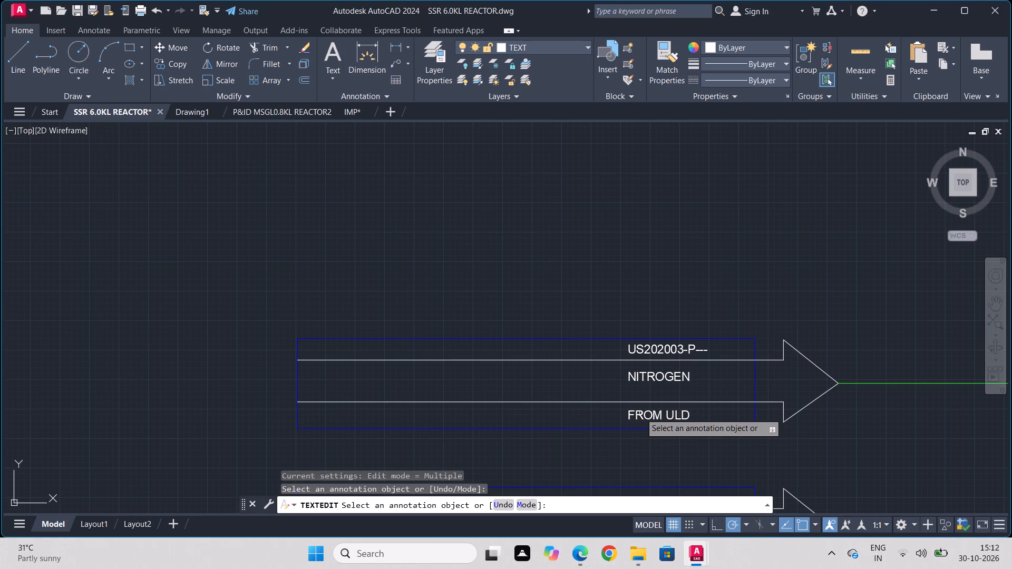
In the arrow tag below NITROGEN, change the middle text to PROCESS WATER and the bottom text to FROM.
scroll(615, 342, down, 2)
middle_drag(627, 385, 654, 287)
scroll(666, 327, up, 3)
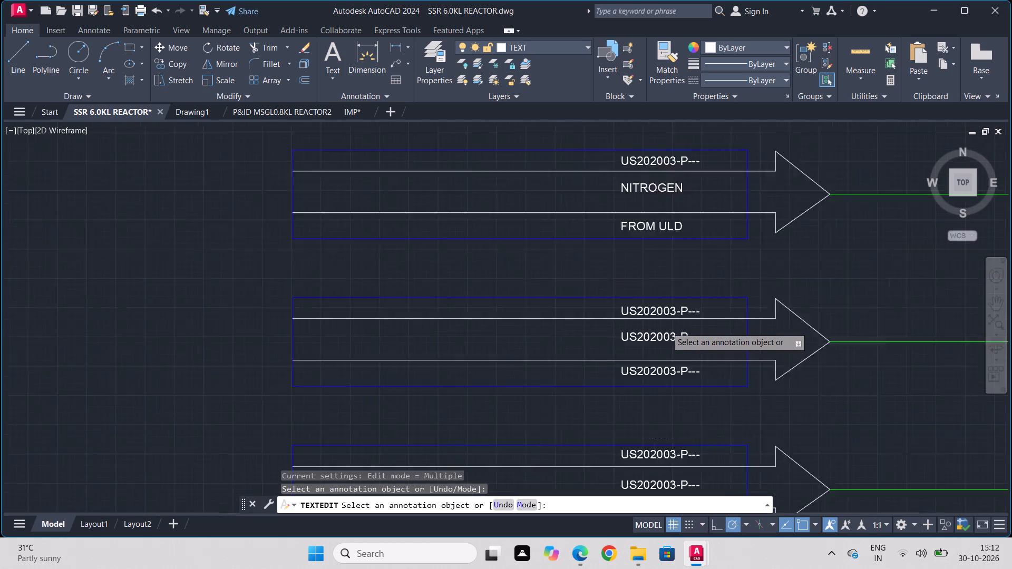
click(650, 339)
text(PROCESS WA)
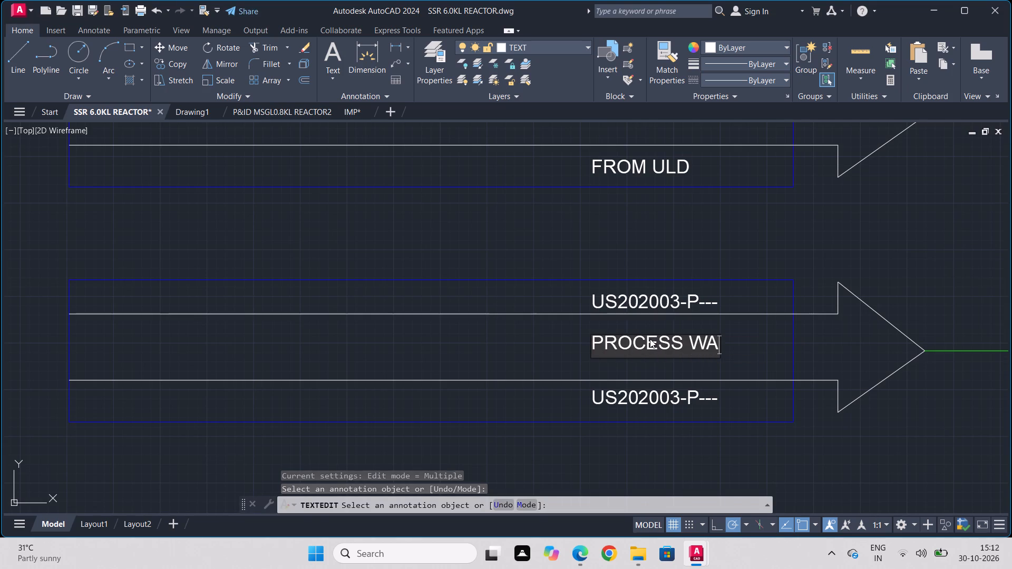
text(TER)
key(Return)
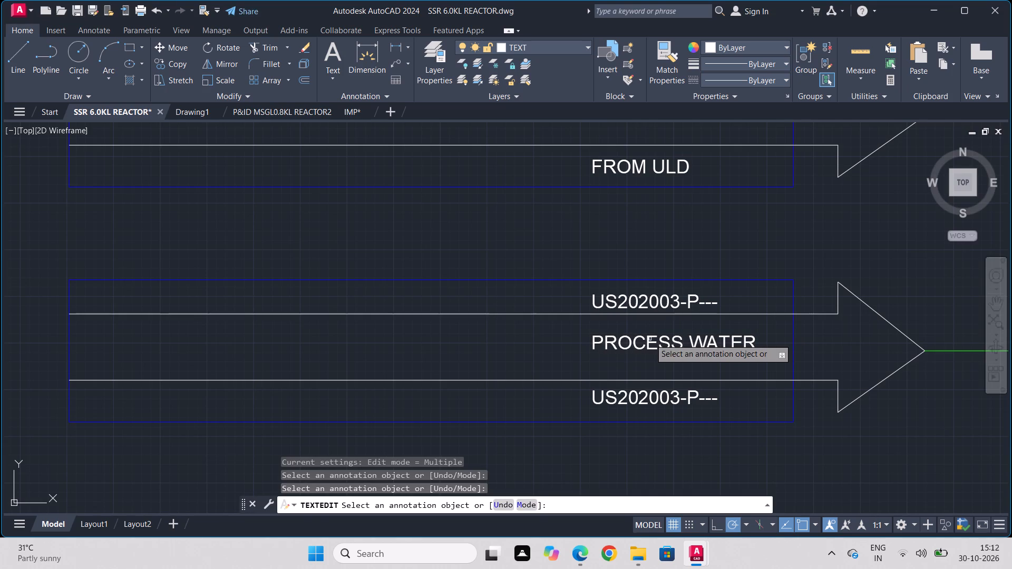
click(650, 392)
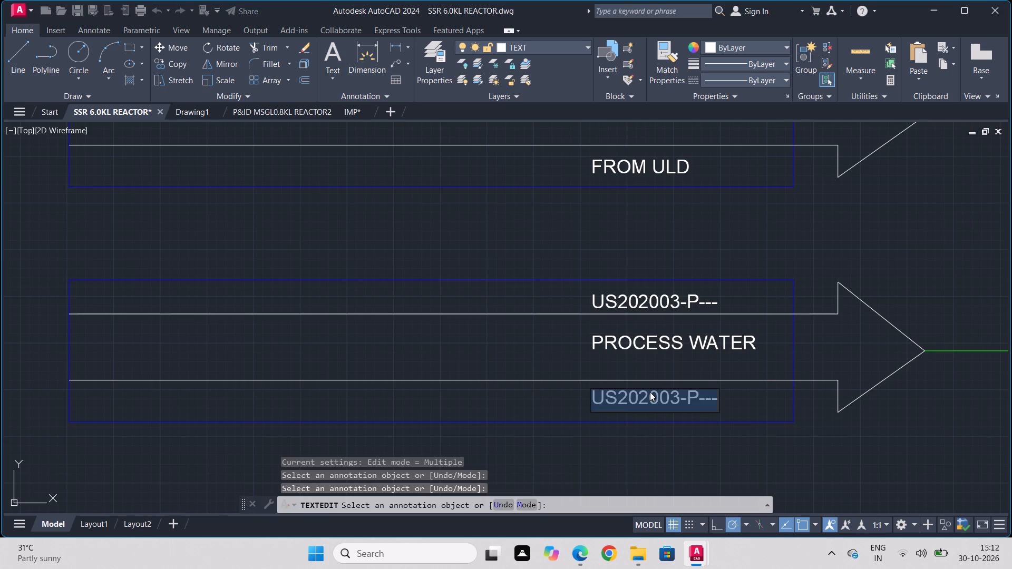
text(FROM)
key(Return)
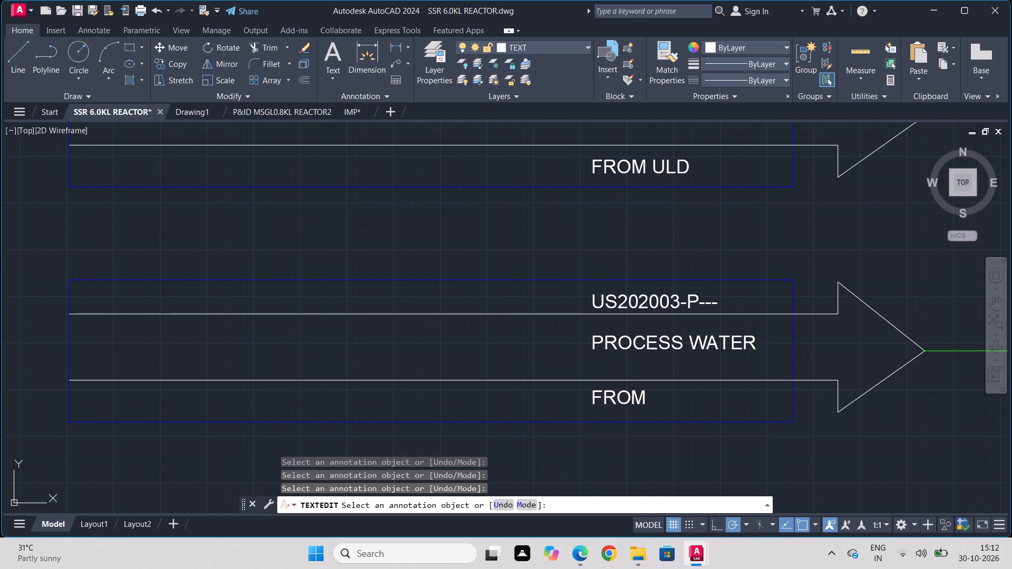
In the arrow tag below PROCESS WATER, change the middle text to CHEMICALS and the bottom text to FROM.
middle_drag(644, 390, 637, 129)
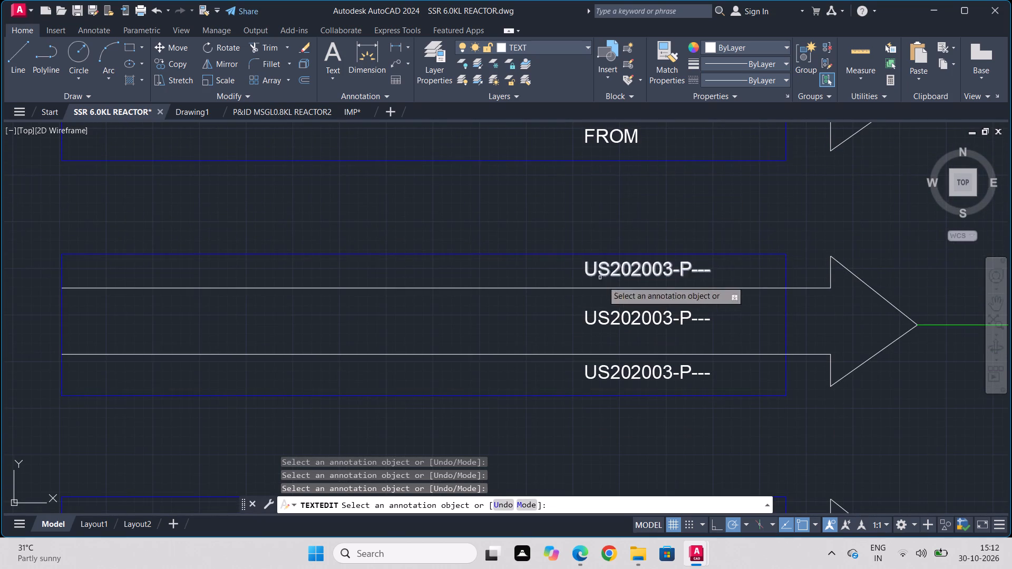
click(613, 321)
text(CHEMICALS)
key(Return)
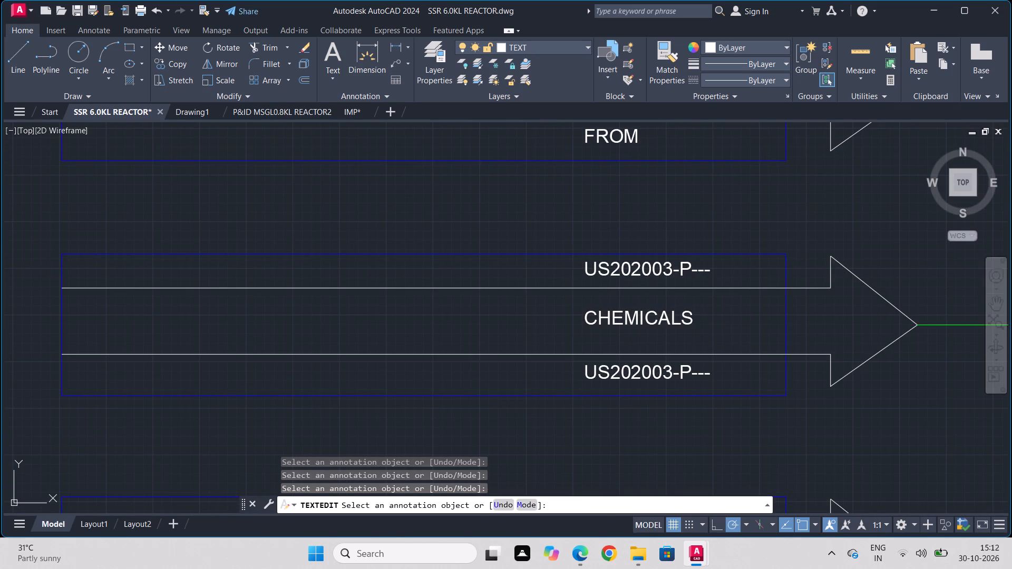
click(609, 371)
text(FROM)
key(Return)
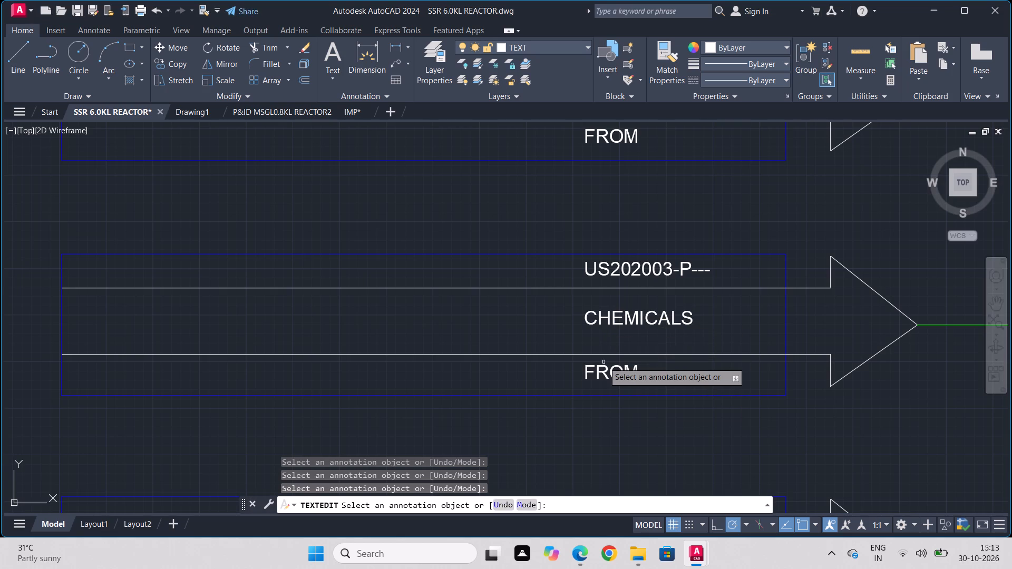
In the arrow tag below CHEMICALS, change the middle text to SOLVENT and the bottom text to FROM.
middle_drag(607, 433, 629, 249)
click(652, 379)
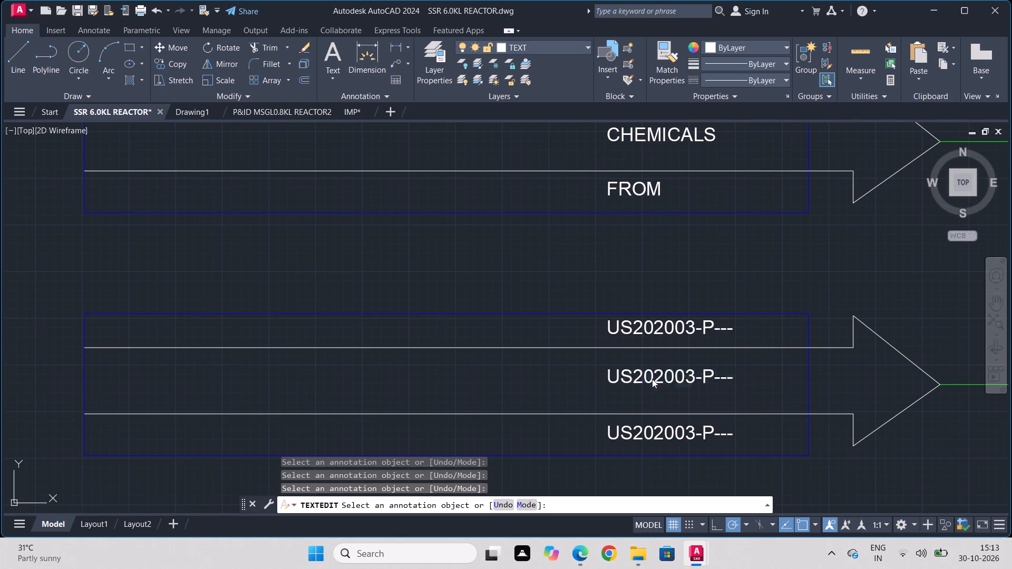
text(SOLVENT)
key(Return)
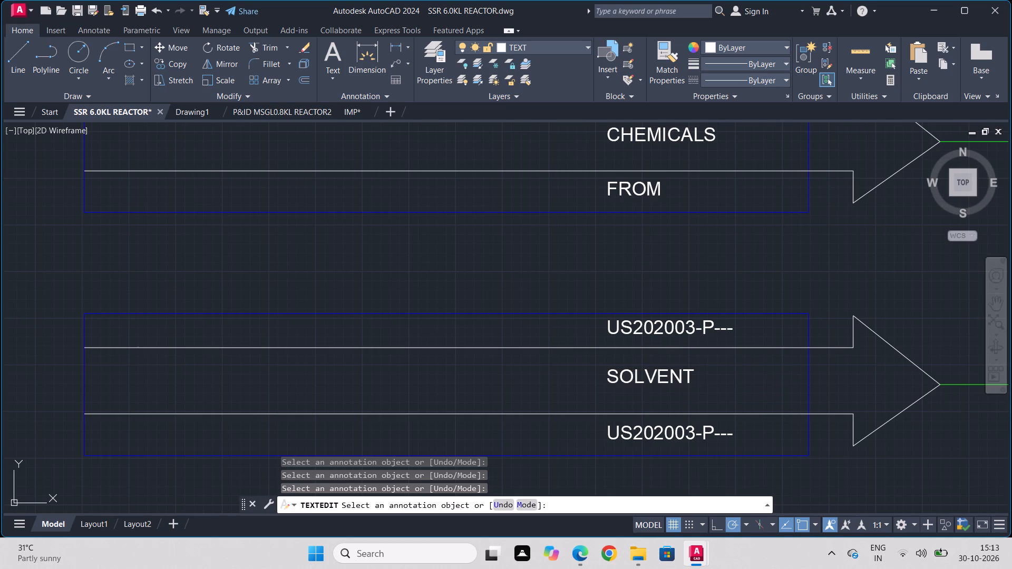
click(658, 435)
text(FROM)
key(Return)
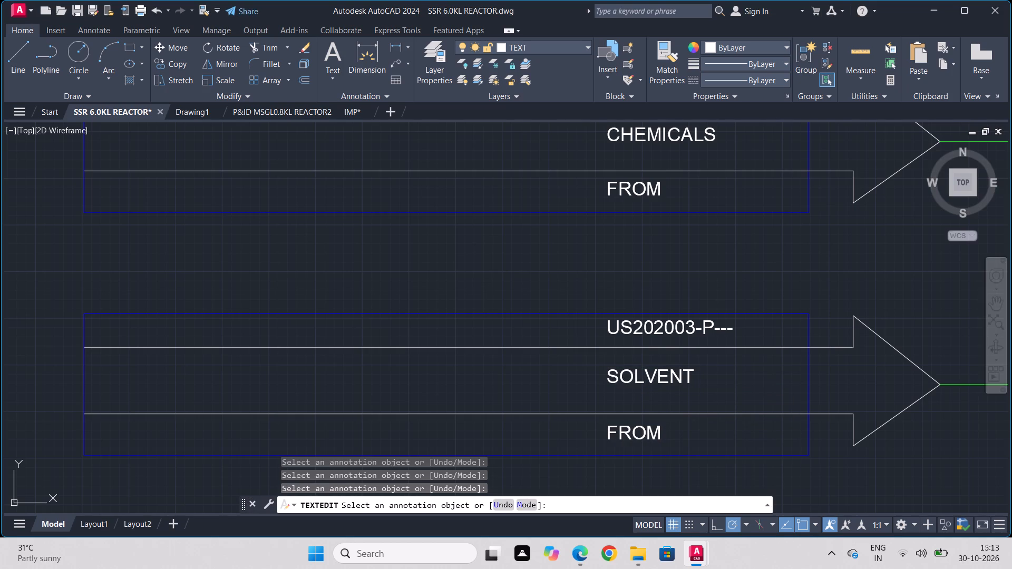
In the arrow tag below SOLVENT, change the middle text to ADDITION RECEIVER and the bottom text to FROM.
scroll(680, 449, down, 1)
middle_drag(677, 452, 644, 311)
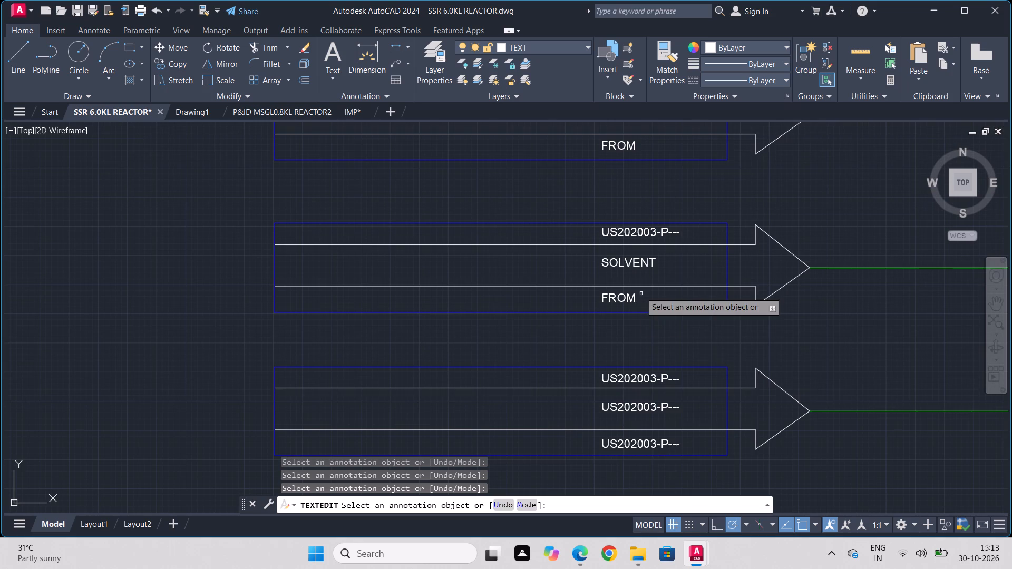
click(620, 410)
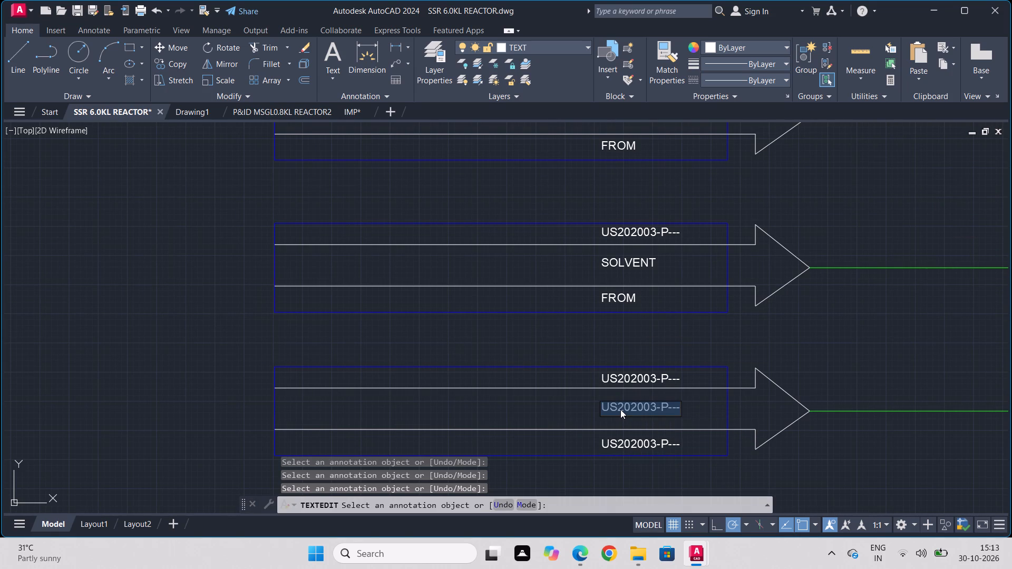
text(AD)
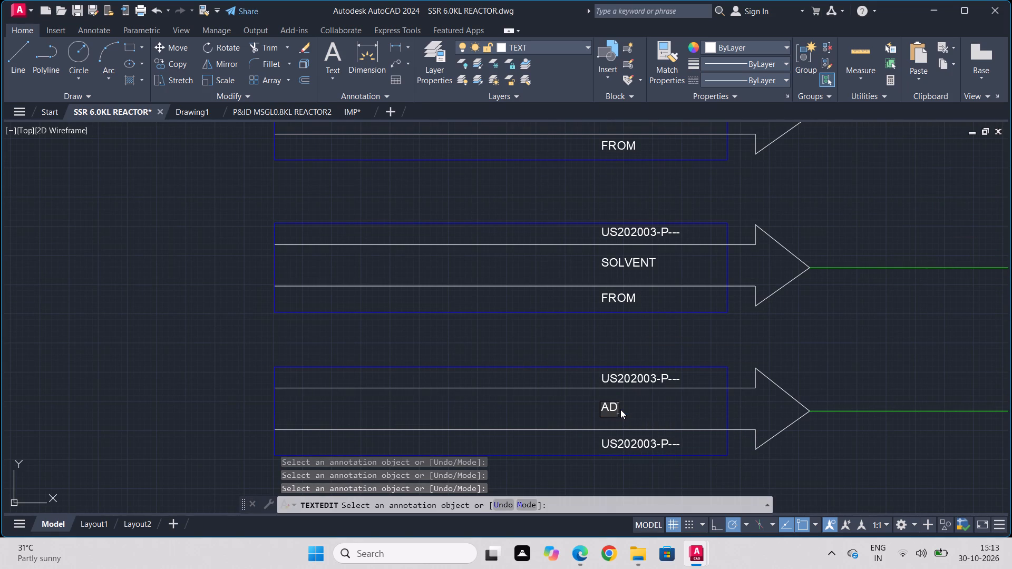
text(DITION REC)
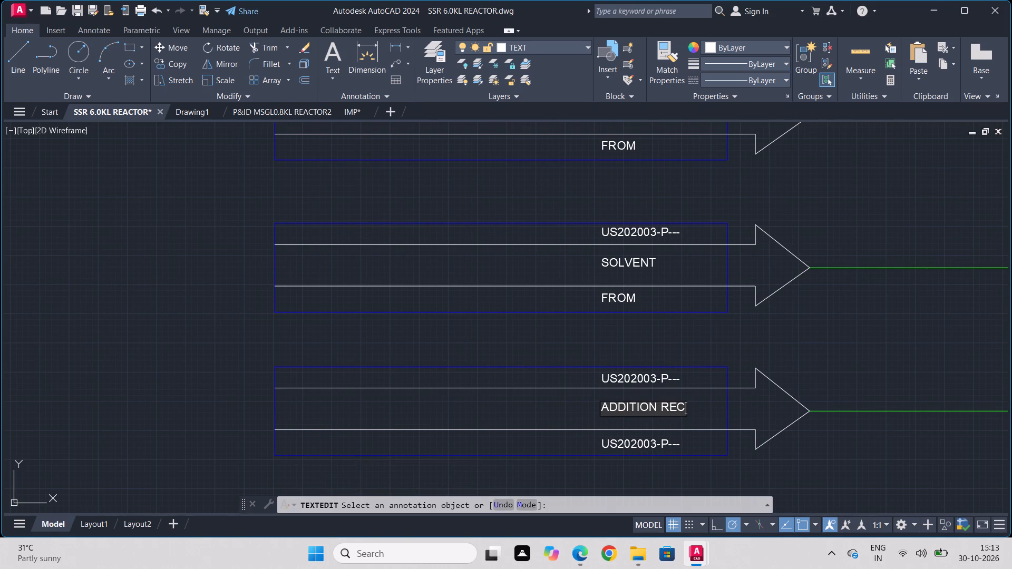
text(EIVER)
key(Return)
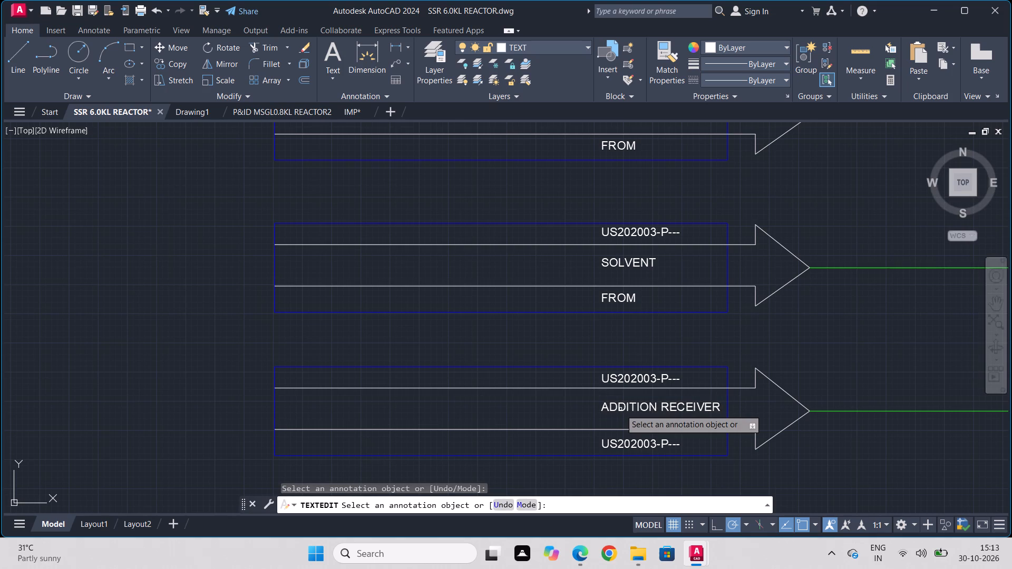
click(633, 449)
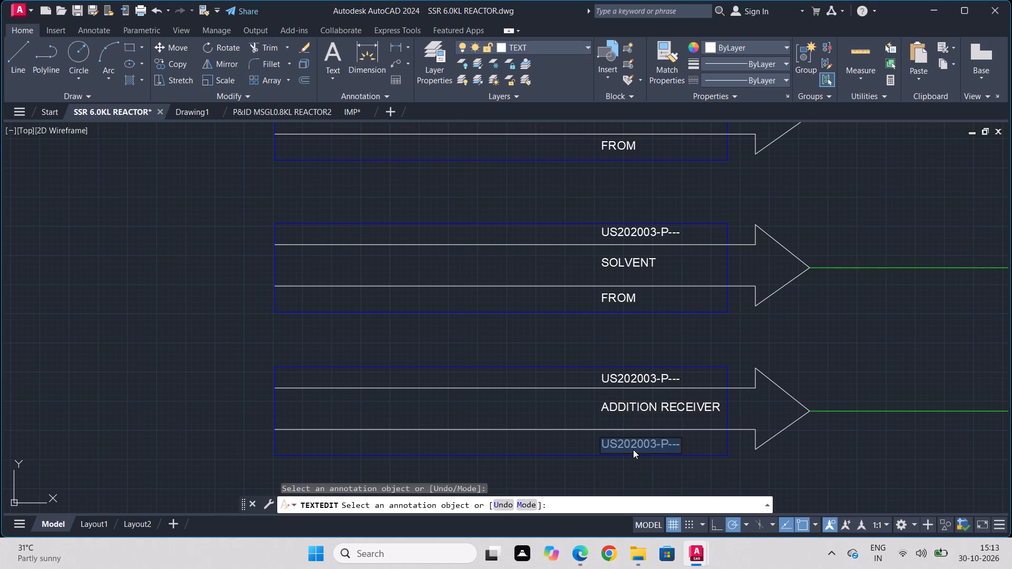
text(FROM)
key(Return)
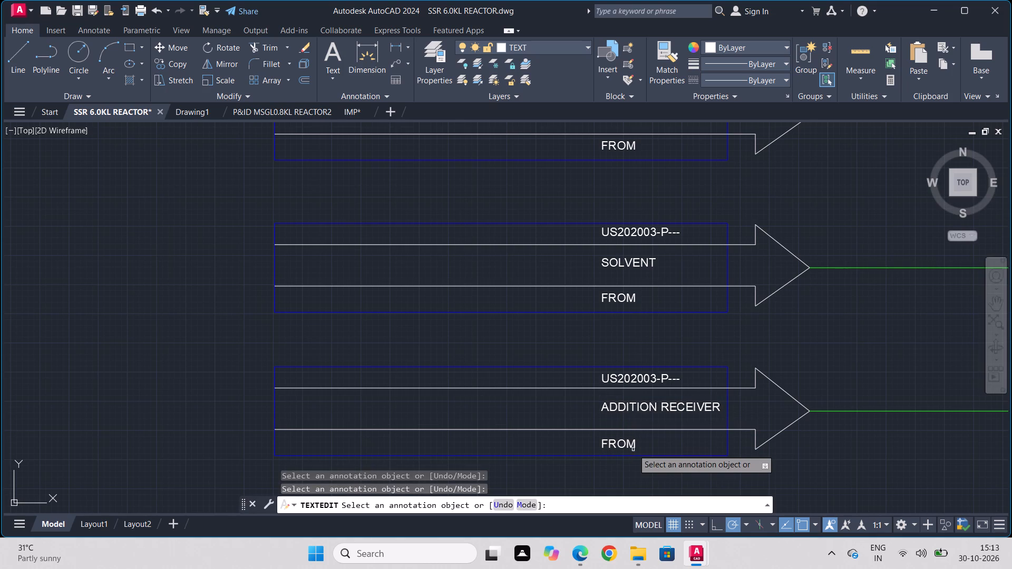
In the arrow tag below ADDITION RECEIVER, change the middle text to PROCESS and the bottom text to FROM REACTOR.
scroll(643, 443, down, 1)
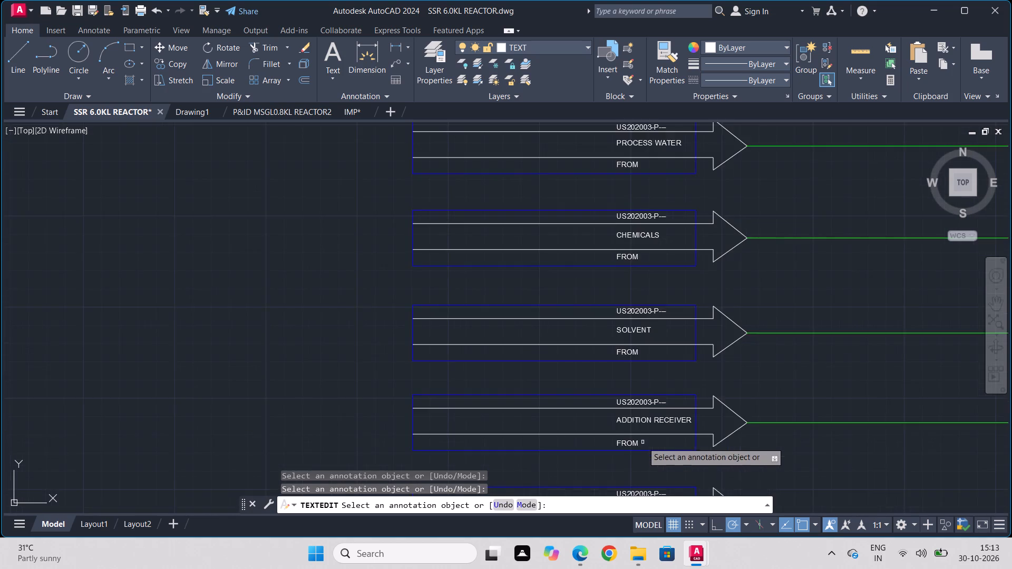
middle_drag(643, 442, 641, 288)
scroll(634, 361, up, 1)
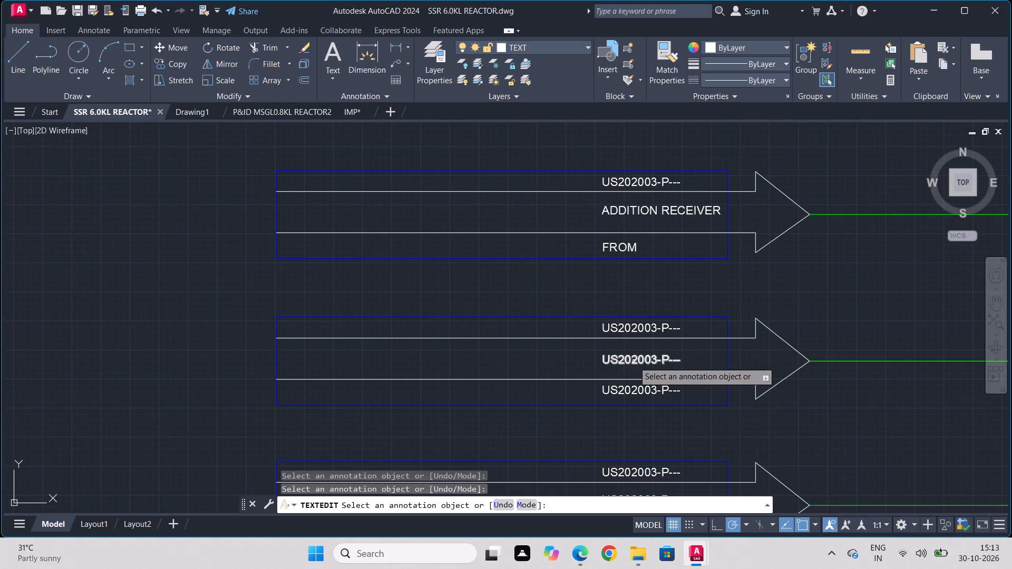
click(634, 361)
text(PROCESS)
key(Return)
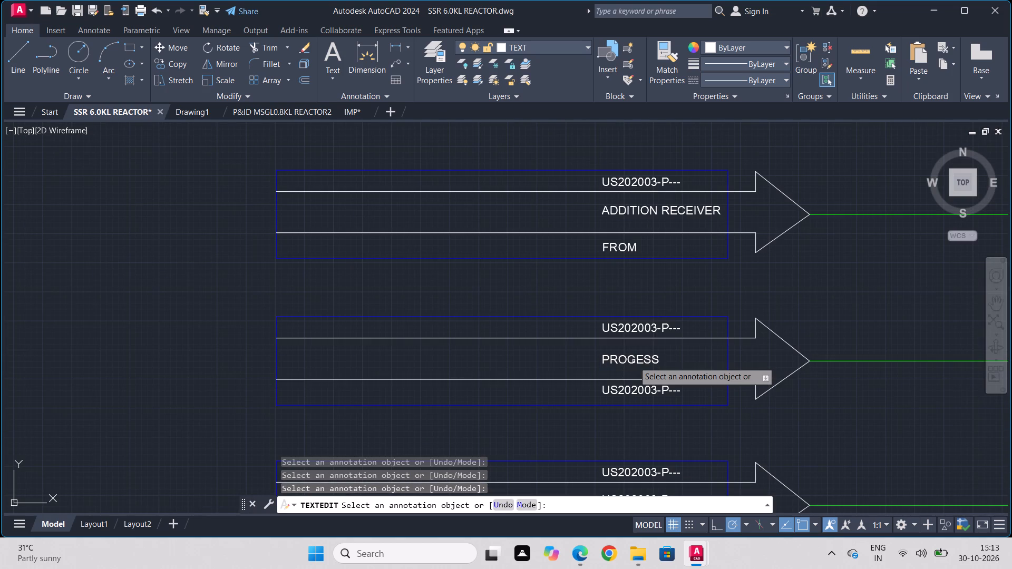
click(637, 390)
text(FROM RE)
text(ACTOR)
key(Return)
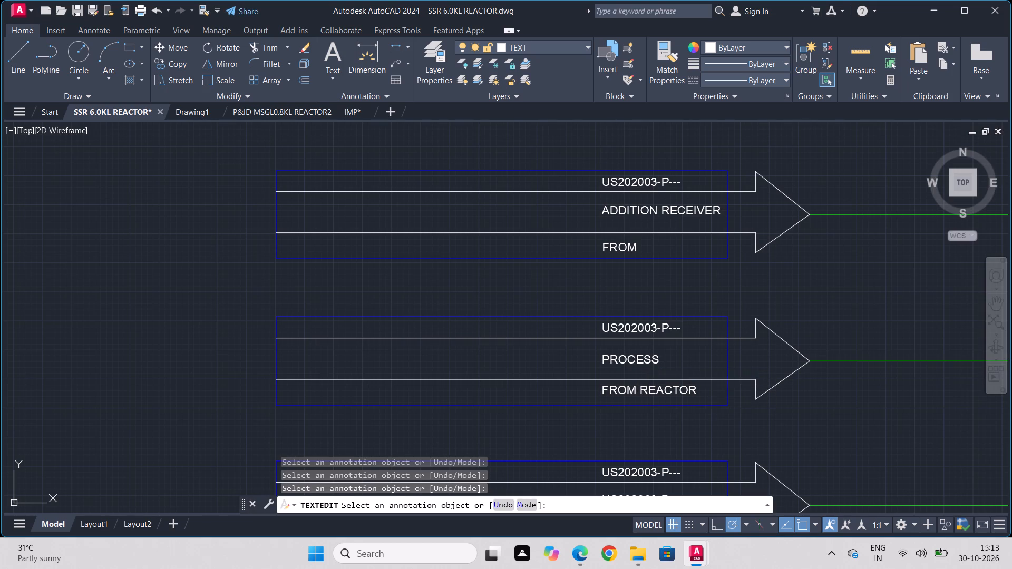
In the arrow tag below PROCESS, change the middle text to CA-1 and the bottom text to ULD.
scroll(637, 390, down, 1)
middle_drag(637, 397, 634, 226)
scroll(616, 291, up, 2)
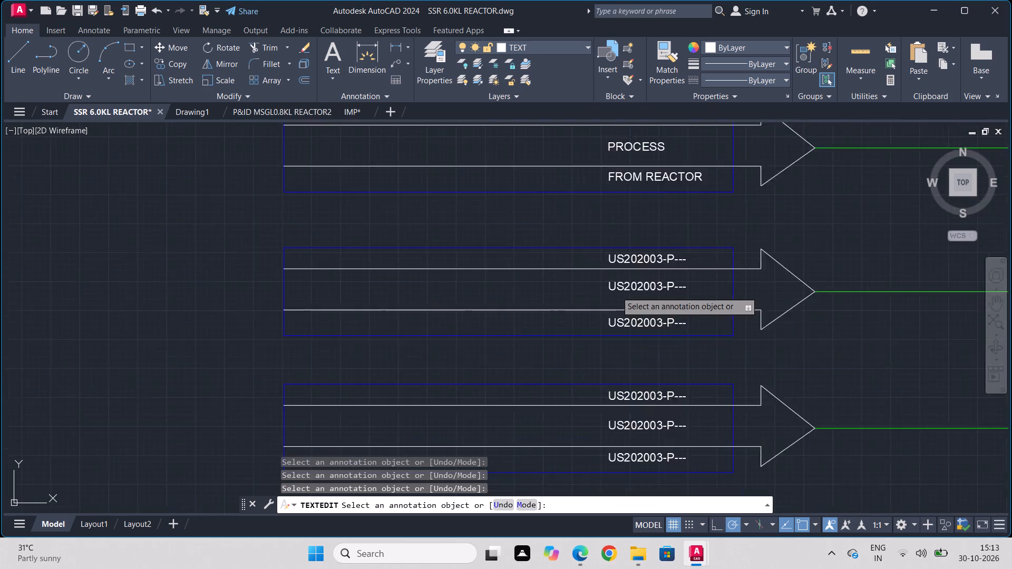
click(617, 291)
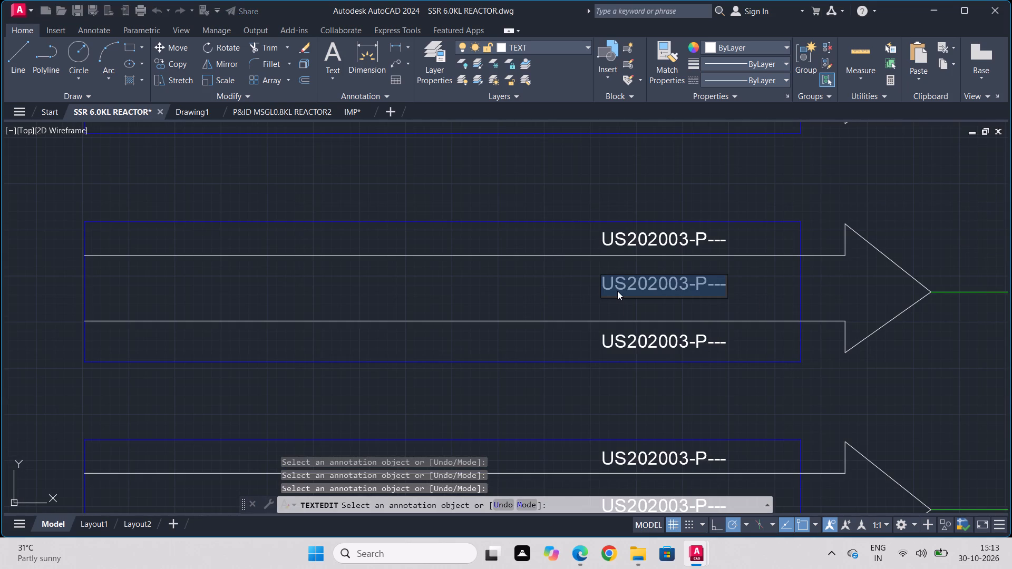
text(CA-1)
key(Return)
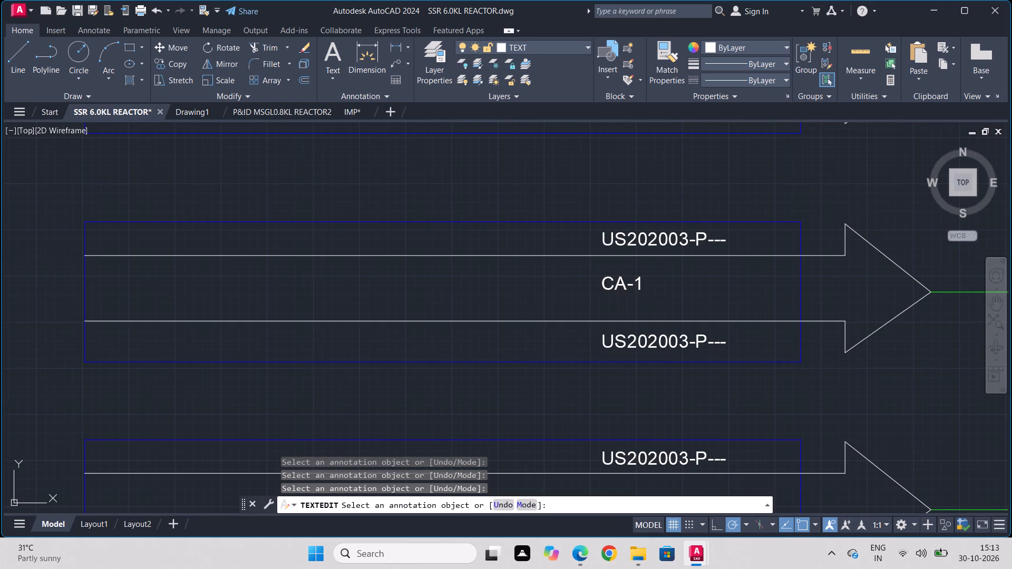
click(628, 349)
text(ULD)
key(Return)
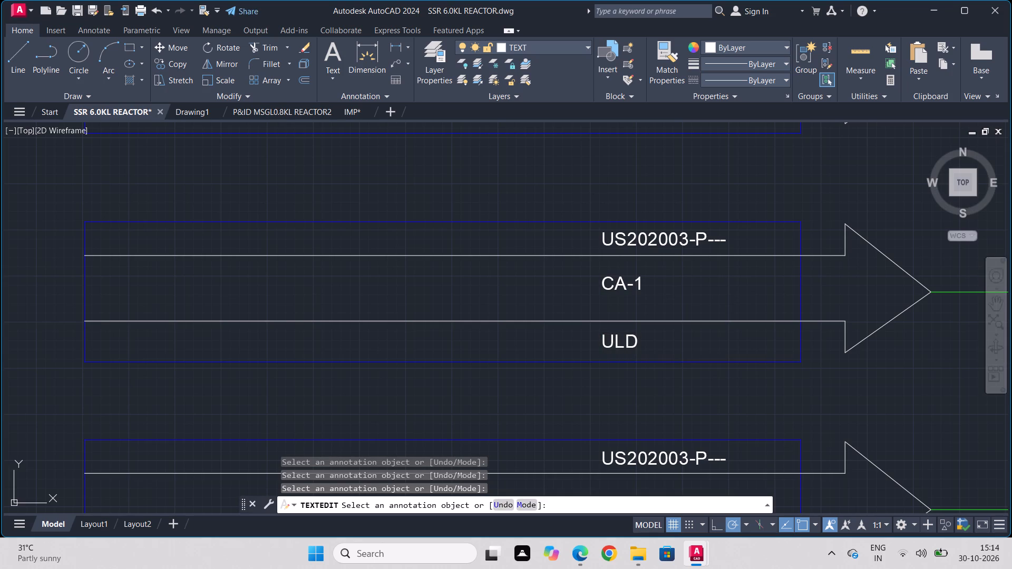
In the arrow tag below CA-1, change the middle text to LPST and the bottom text to ULD.
middle_drag(633, 406, 617, 210)
click(596, 310)
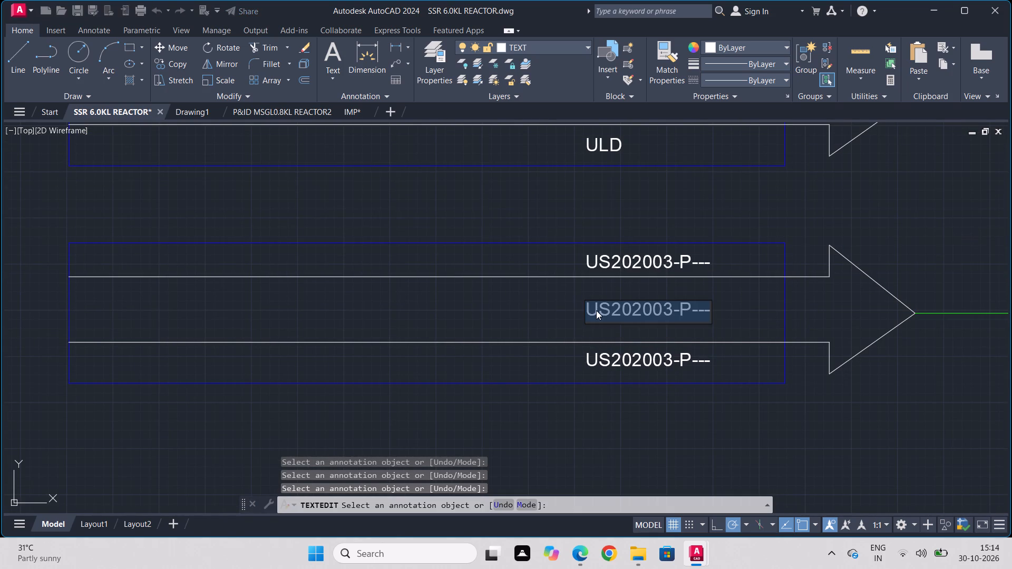
text(LPST)
key(Return)
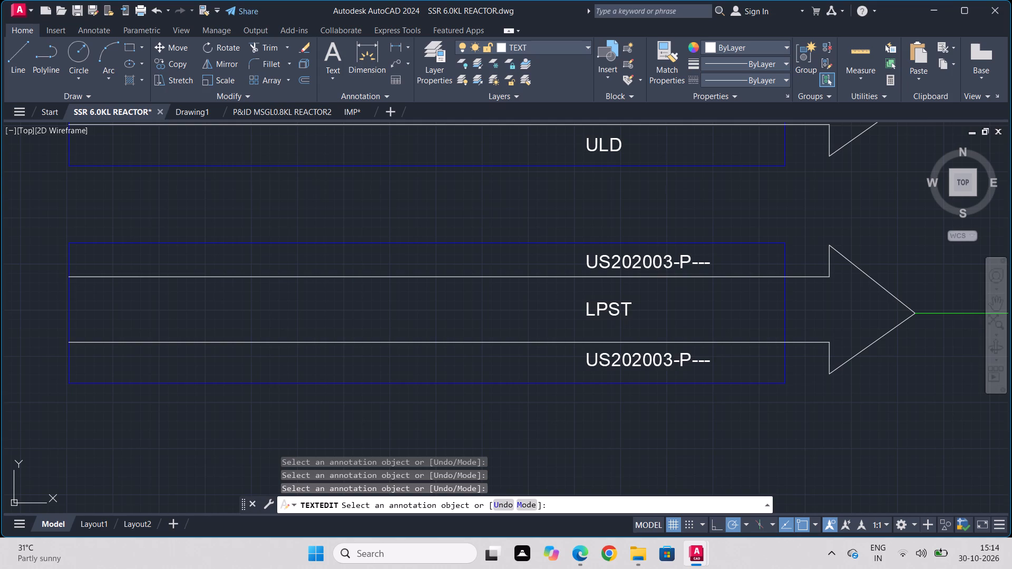
click(605, 355)
key(u)
text(LD)
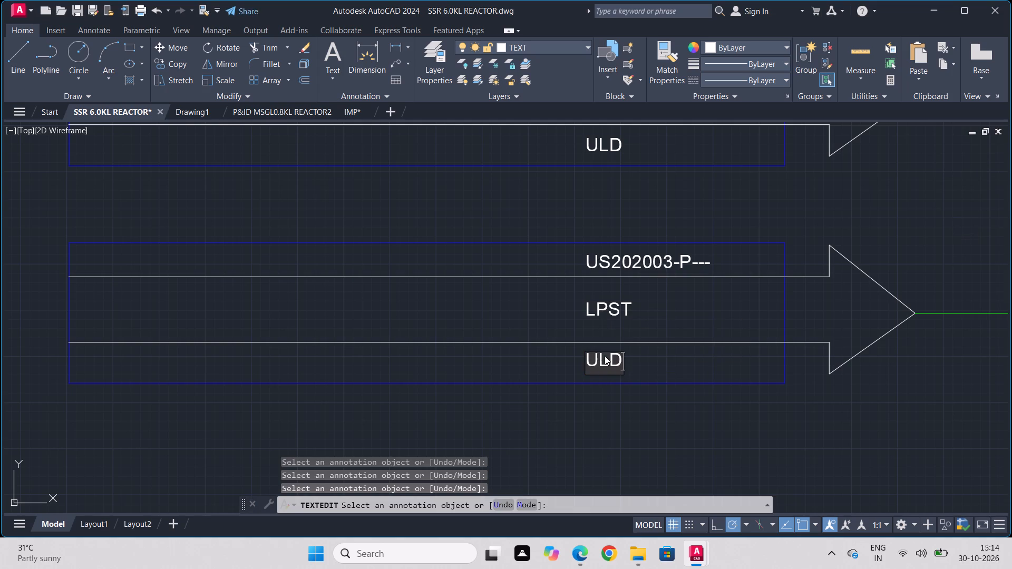
key(Return)
In the first reversed arrow tag below LPST, change the middle text to VACCUM INSULATED.
scroll(605, 361, down, 1)
middle_drag(605, 362, 616, 172)
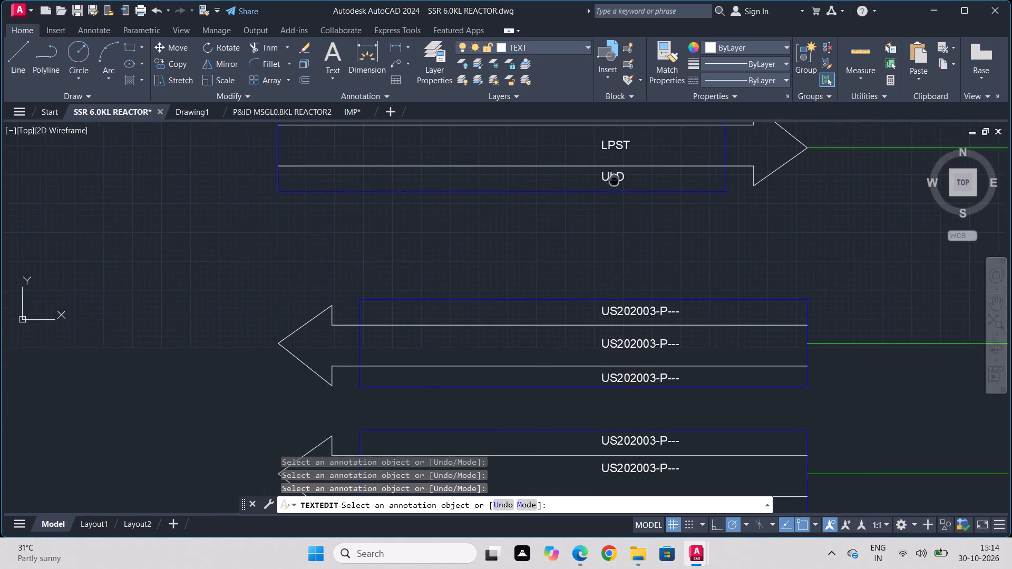
middle_drag(616, 172, 616, 171)
scroll(583, 346, up, 2)
click(631, 323)
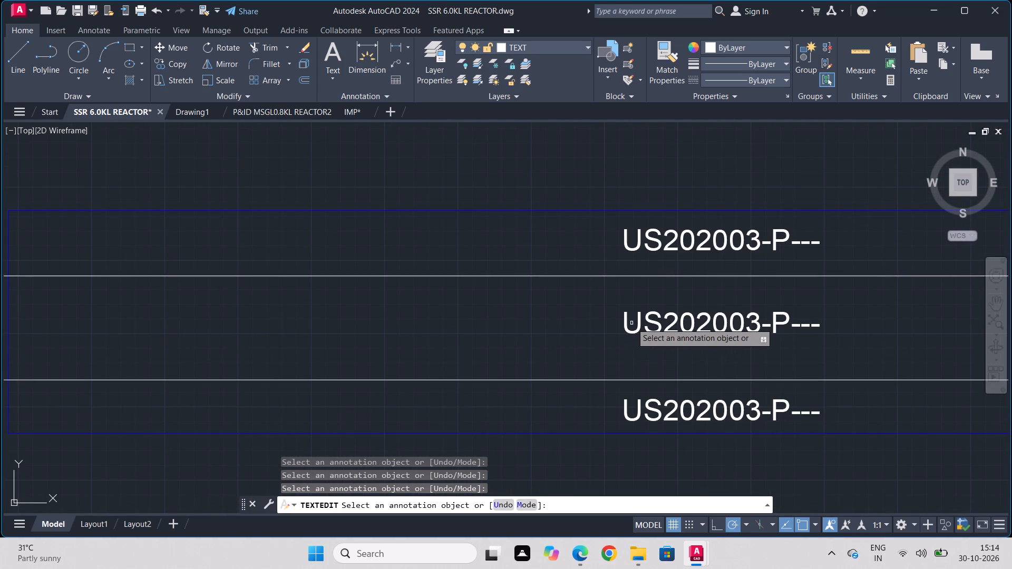
click(630, 328)
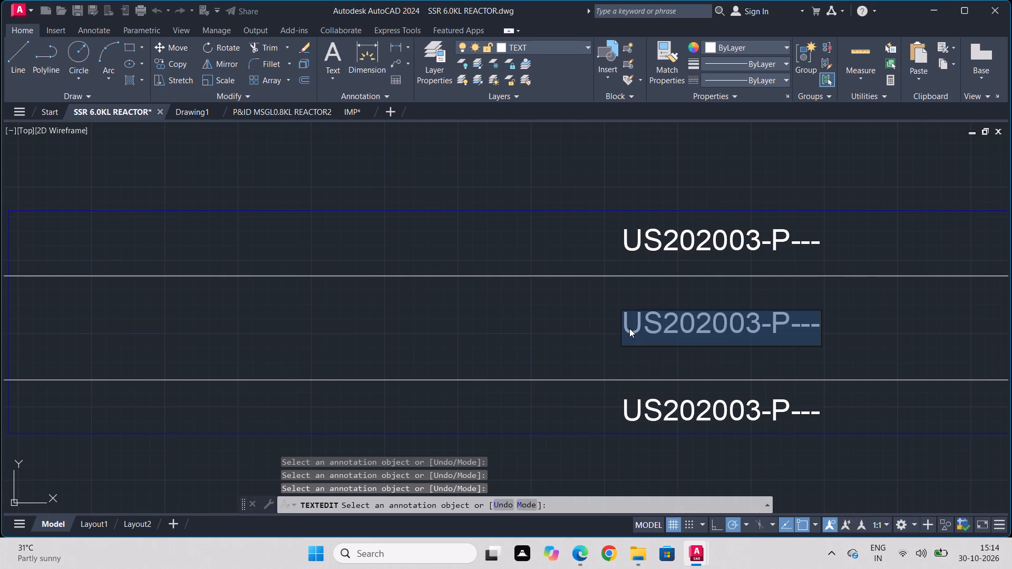
text(VACCUM INSULATED)
key(Return)
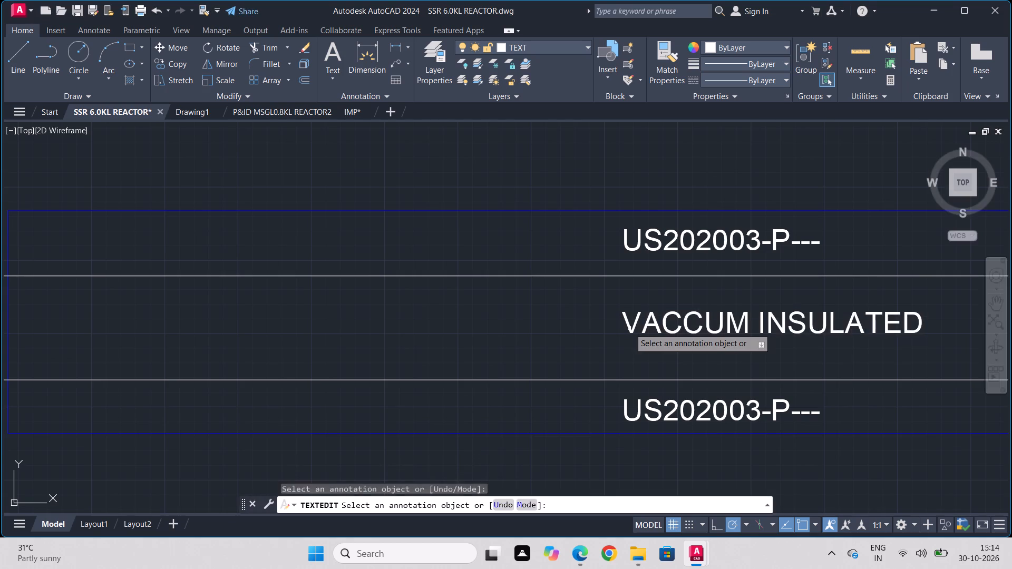
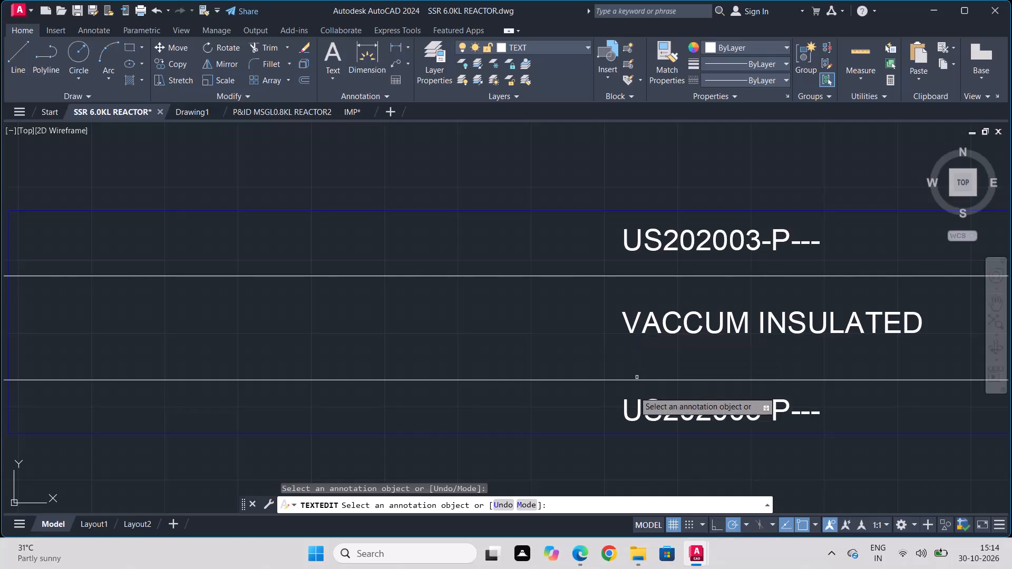
In the VACCUM INSULATED arrow tag, change the bottom text to FROM REACTOR.
click(659, 417)
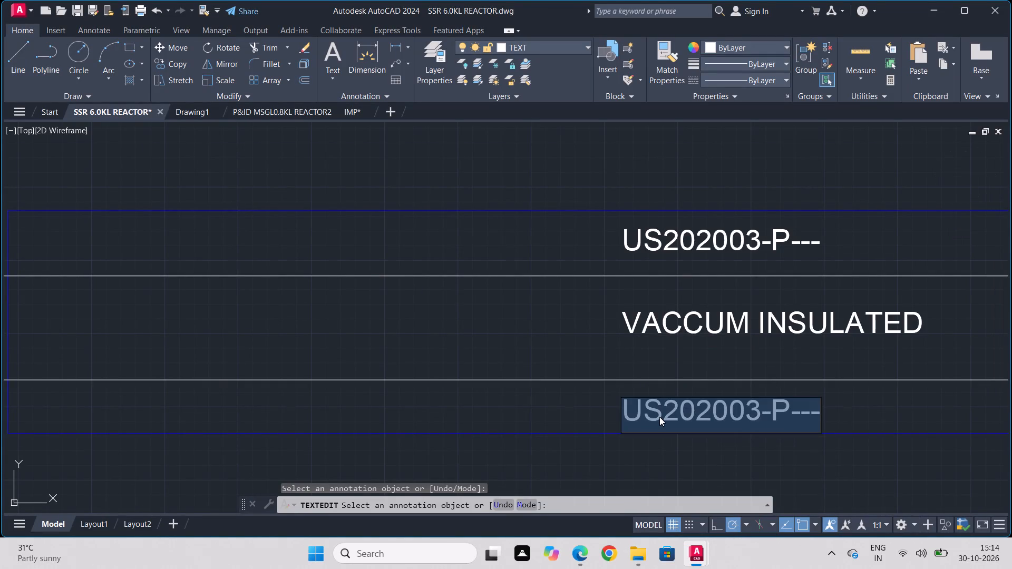
text(FROM)
key(space)
text(REACTOR)
key(Return)
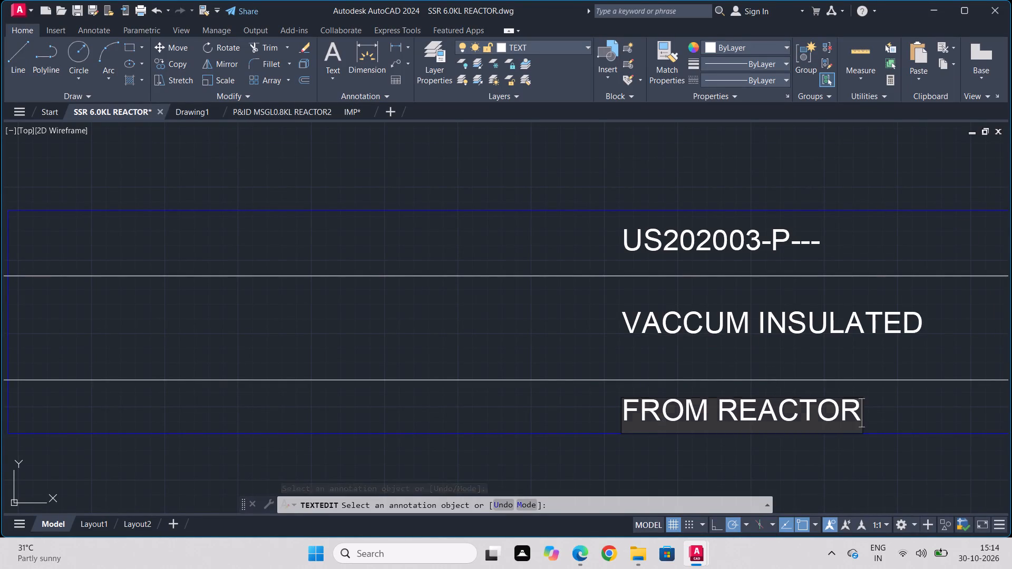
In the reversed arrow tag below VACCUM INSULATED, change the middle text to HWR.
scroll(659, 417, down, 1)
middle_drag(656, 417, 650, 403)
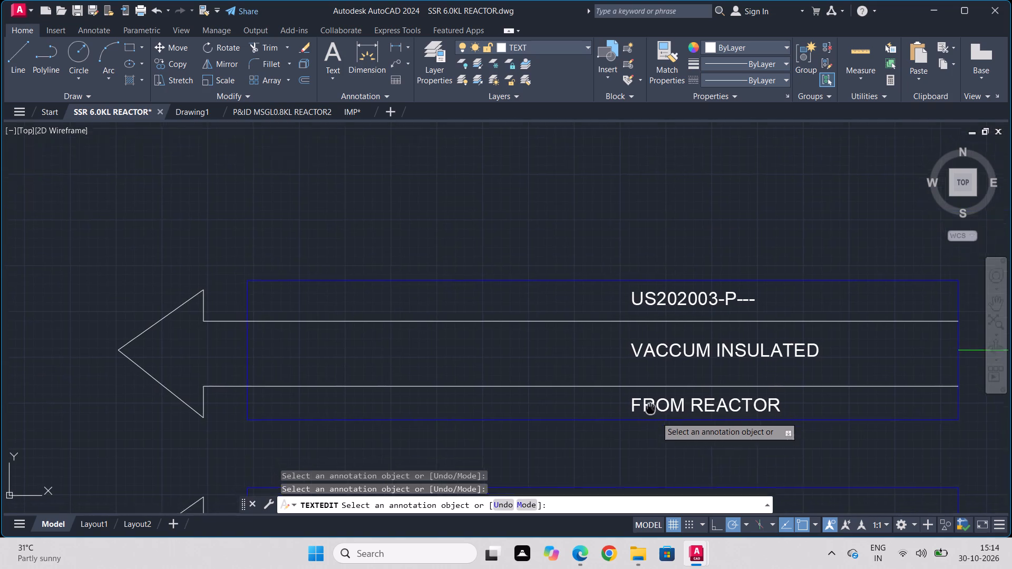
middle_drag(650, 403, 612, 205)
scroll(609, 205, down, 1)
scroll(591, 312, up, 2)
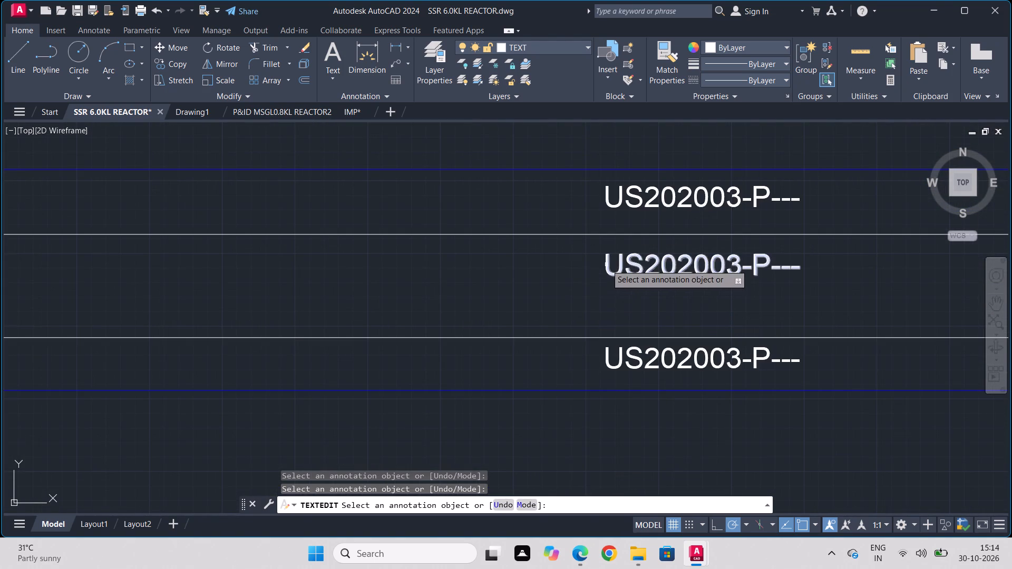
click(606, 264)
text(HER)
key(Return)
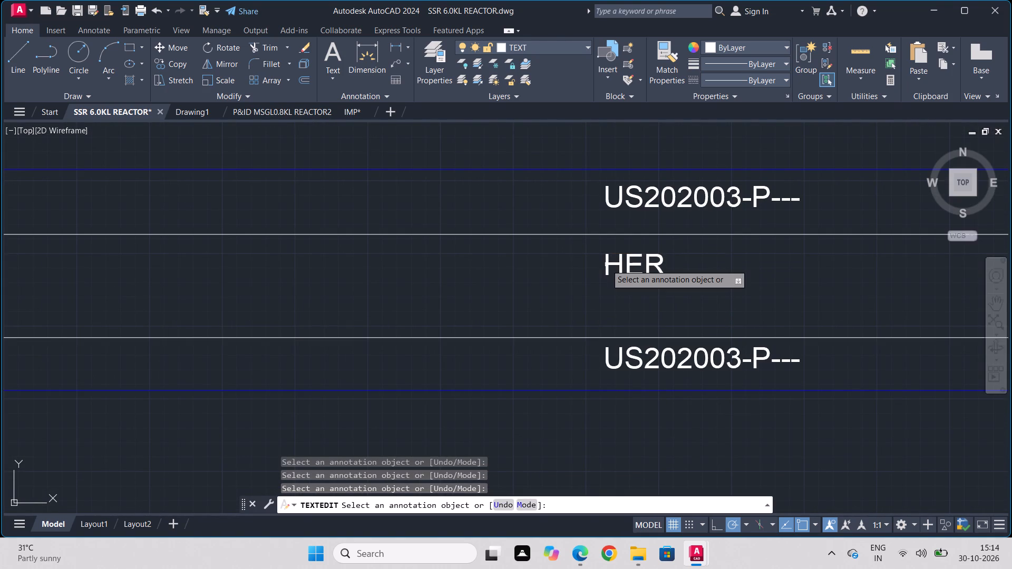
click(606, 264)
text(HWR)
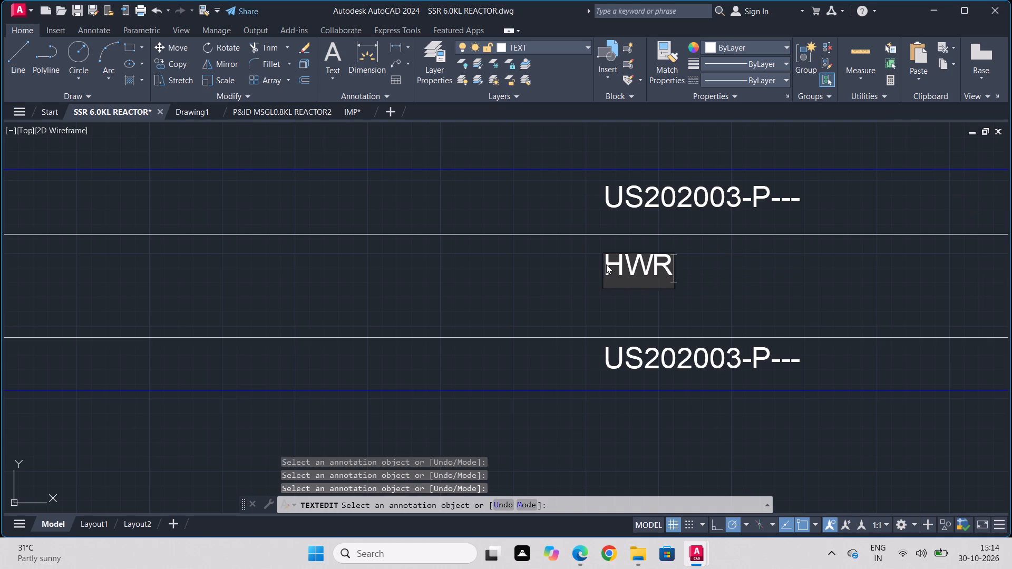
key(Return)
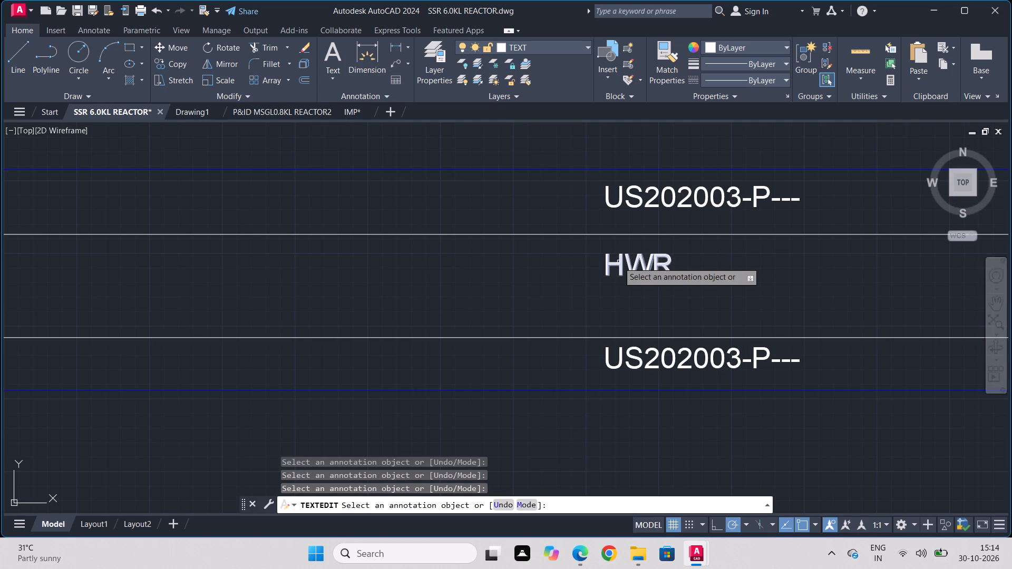
In the reversed arrow tag below VACCUM INSULATED, change the middle text to HWP and the bottom text to ULD.
scroll(618, 262, down, 2)
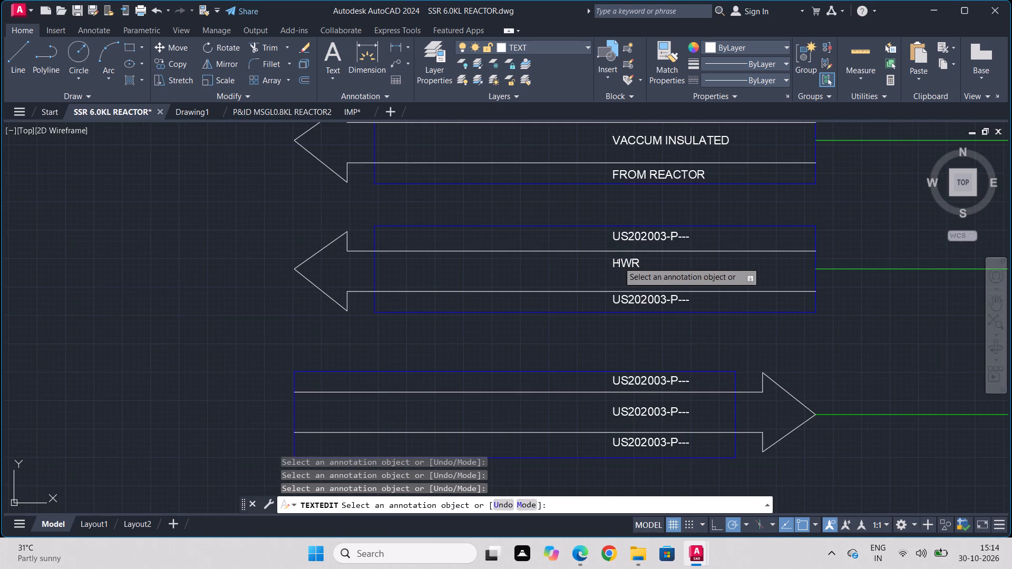
scroll(618, 262, down, 2)
scroll(618, 262, up, 1)
scroll(618, 262, down, 1)
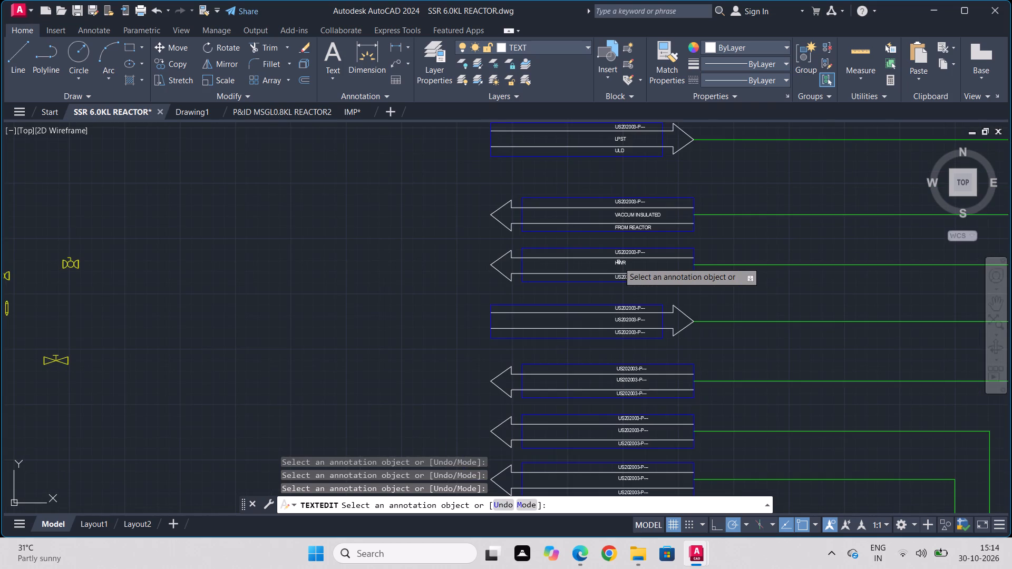
scroll(618, 262, up, 3)
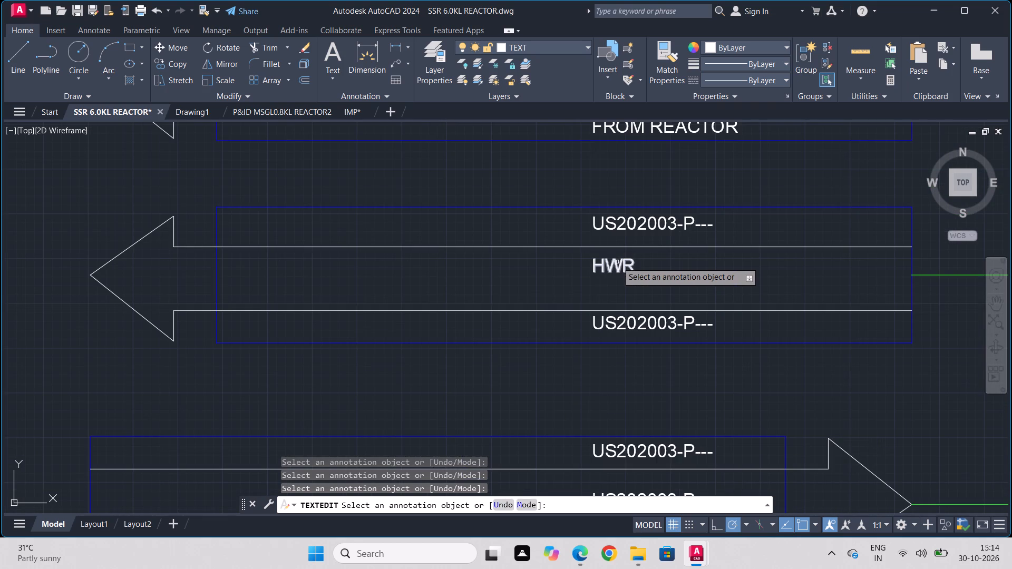
click(617, 262)
text(HWP)
key(Return)
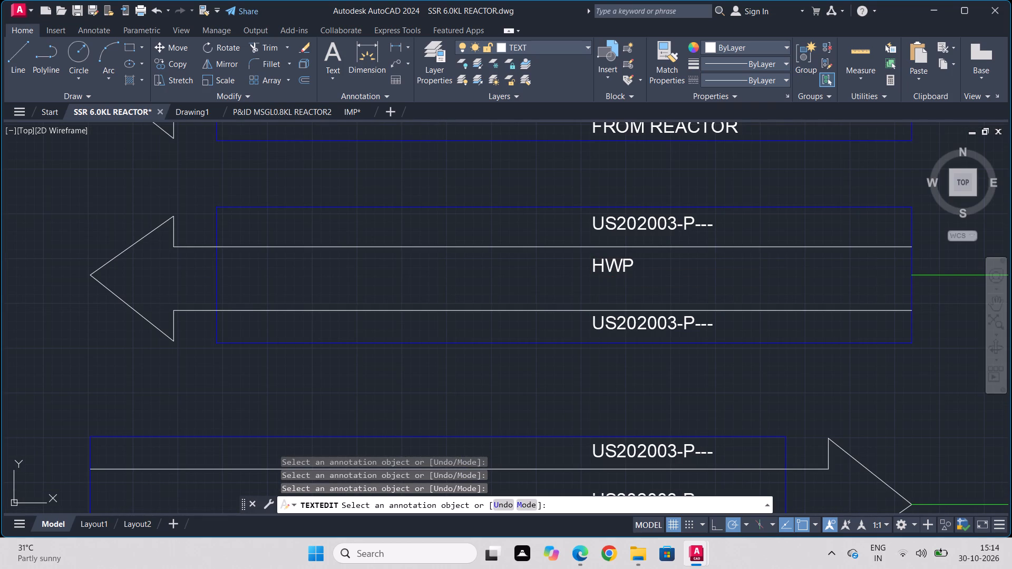
click(622, 327)
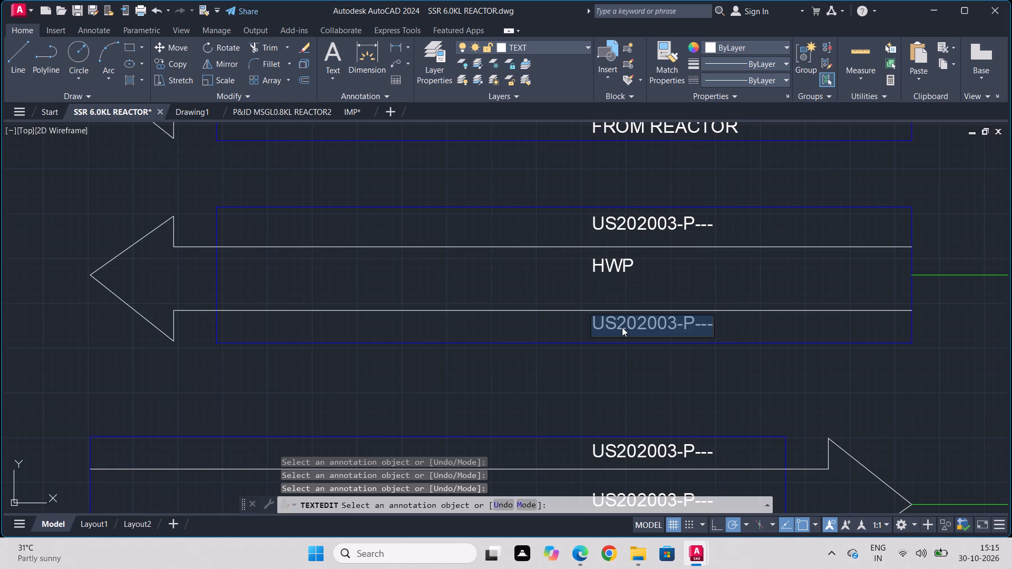
text(ULD)
key(Return)
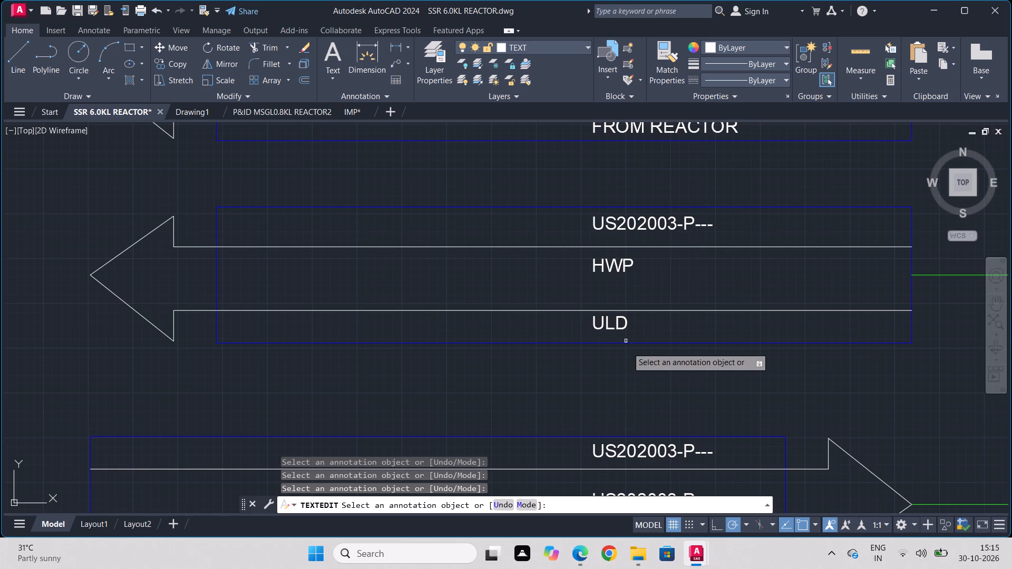
In the arrow tag below HWP, change the middle text to HOT OIL and the bottom text to ULD.
middle_drag(609, 396, 602, 256)
scroll(606, 351, up, 1)
click(588, 360)
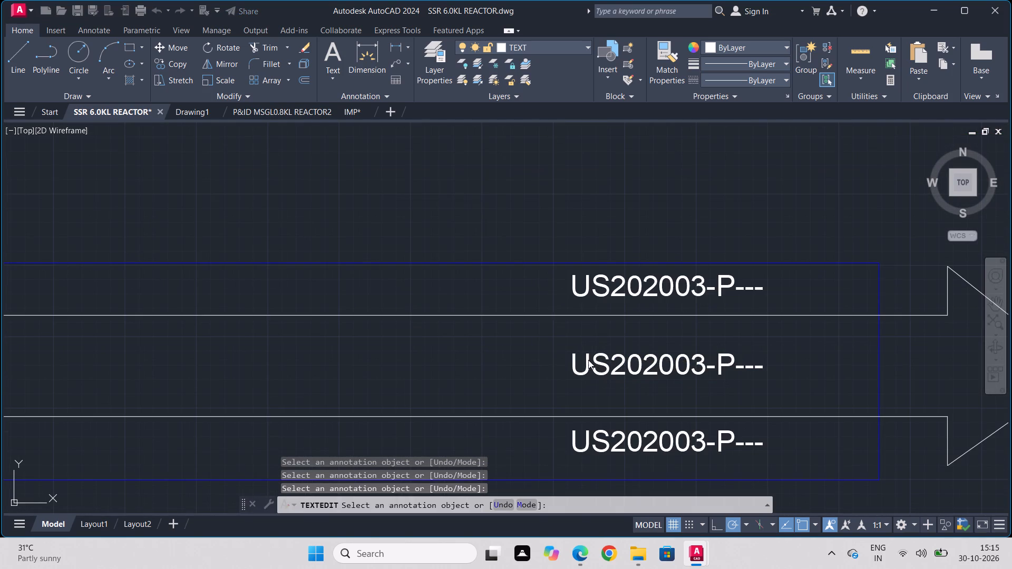
text(HOR)
key(BackSpace)
text(T OIL)
key(Return)
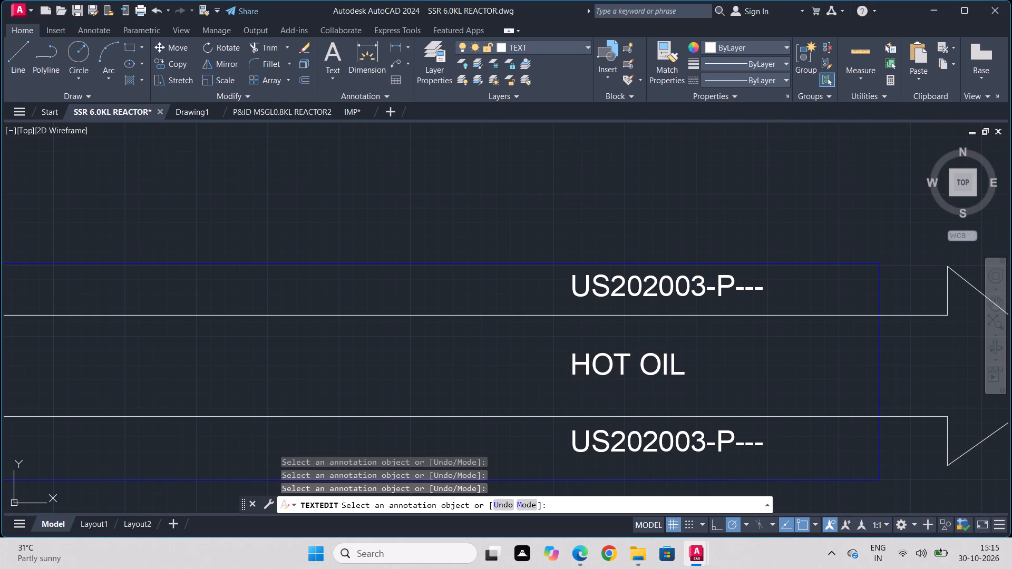
click(622, 445)
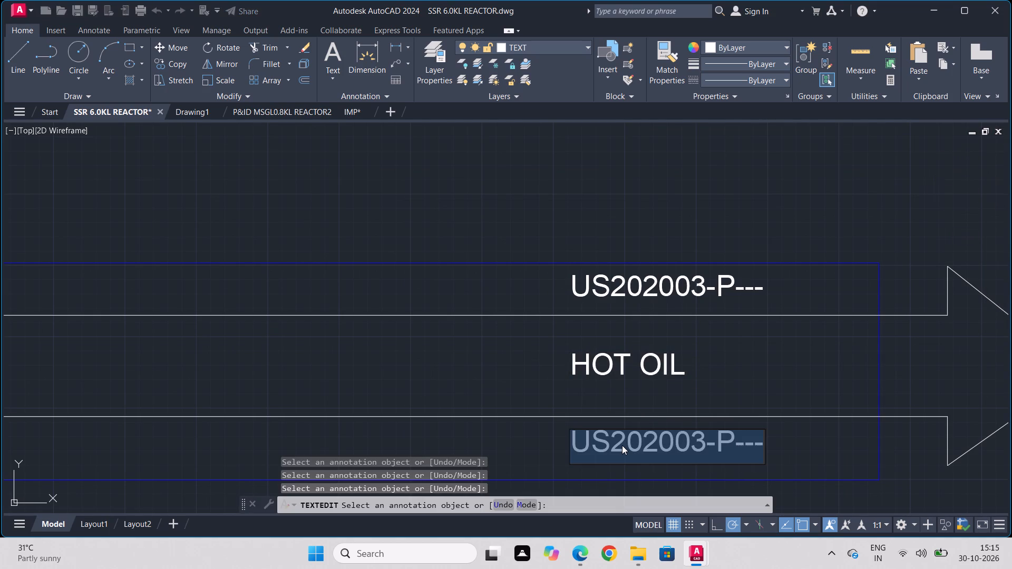
text(ULD)
key(Return)
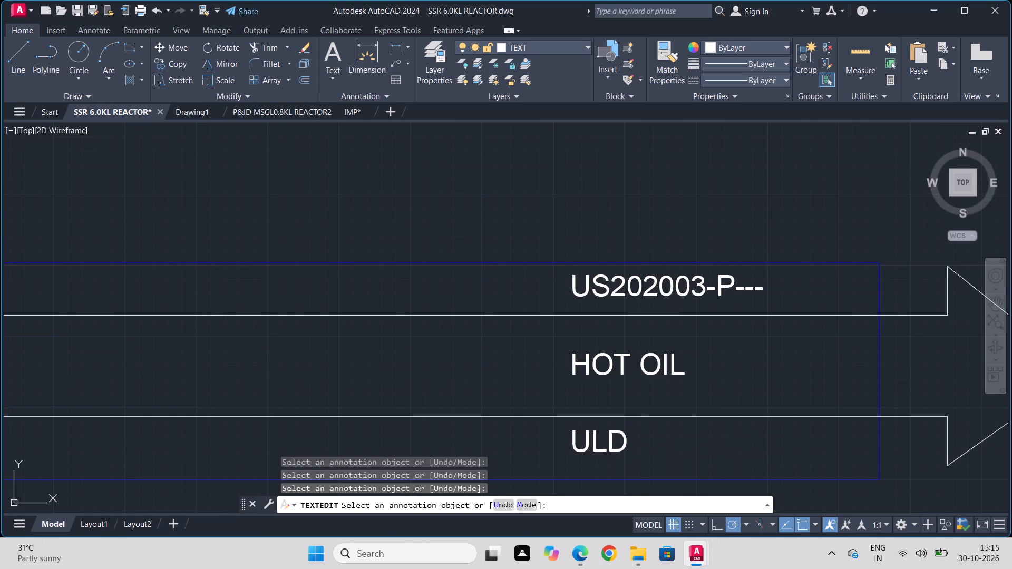
In the reversed arrow tag below HOT OIL, change the middle text to CHBR and the bottom text to ULD.
middle_drag(622, 445, 602, 232)
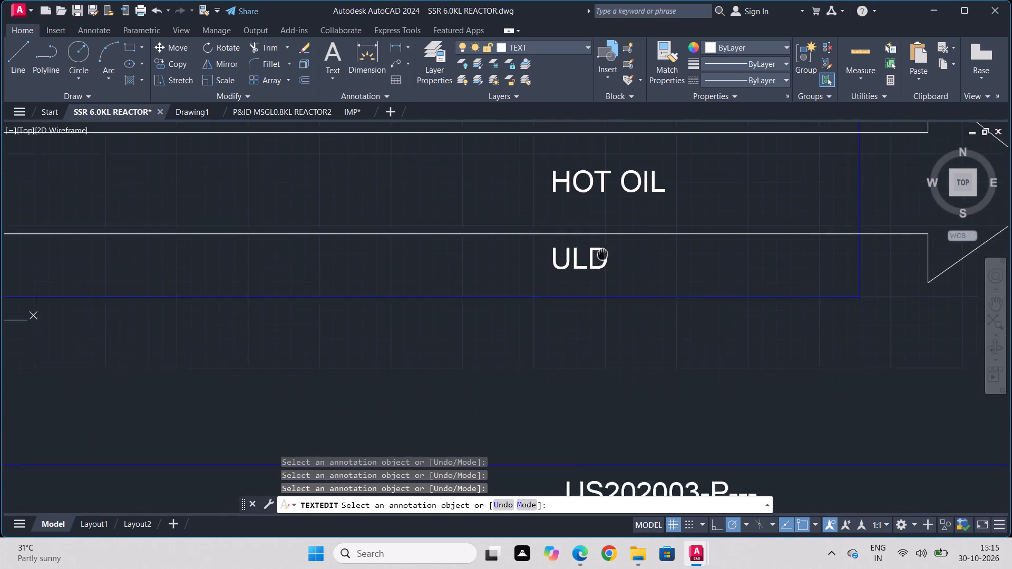
middle_drag(602, 232, 602, 203)
scroll(602, 199, down, 3)
scroll(598, 287, up, 2)
click(596, 268)
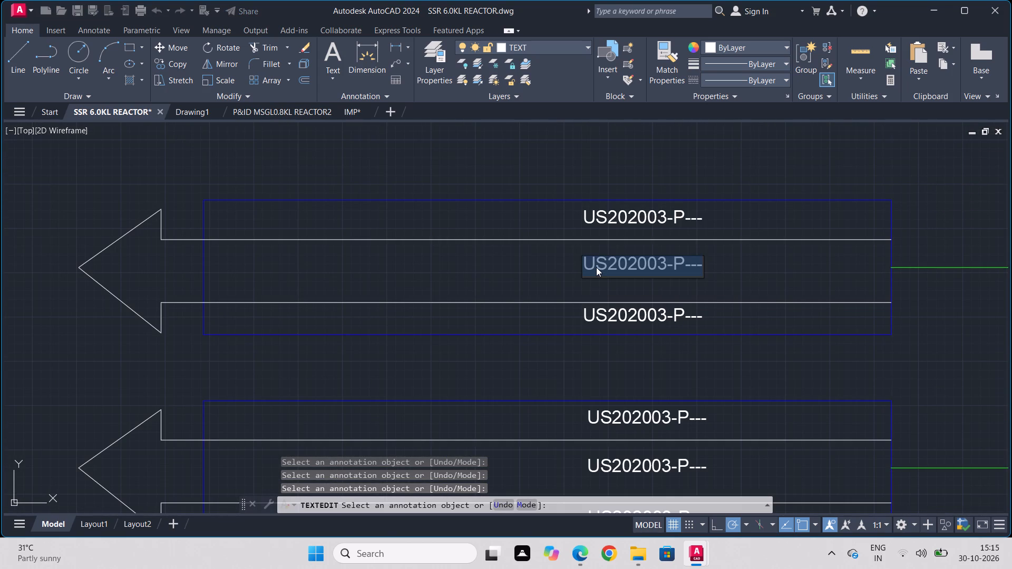
text(CHBR)
key(Return)
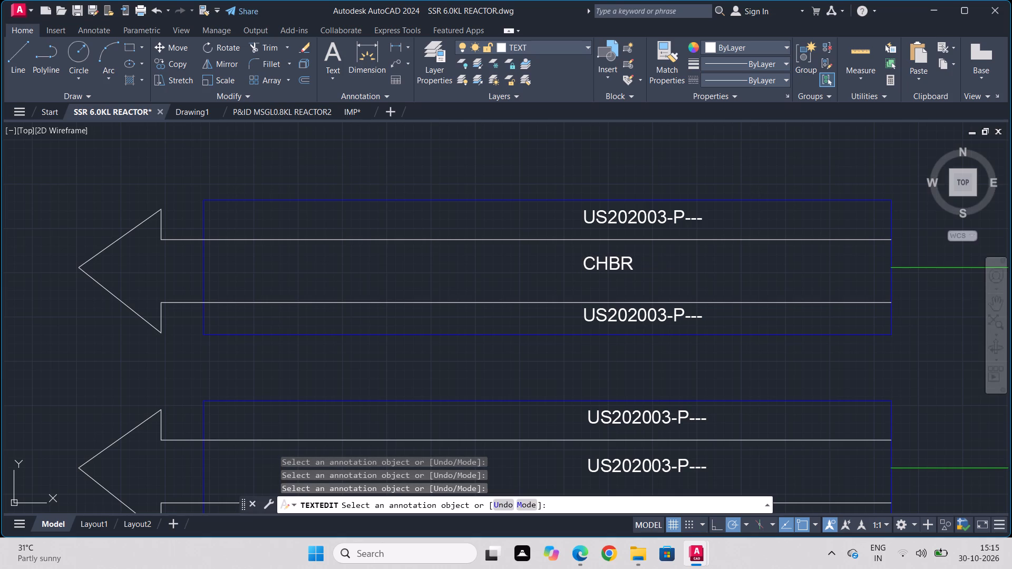
click(593, 315)
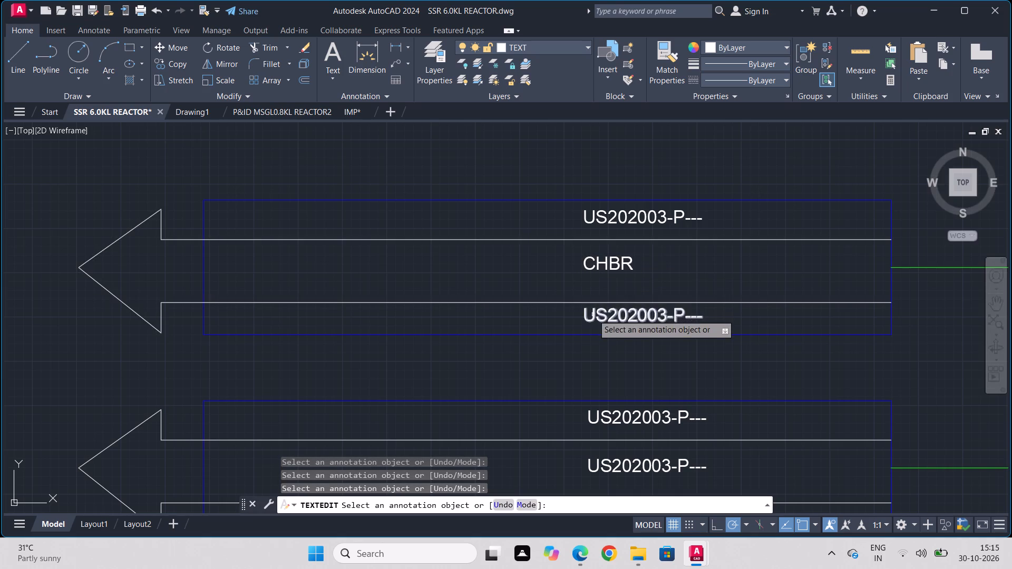
text(ULD)
key(Return)
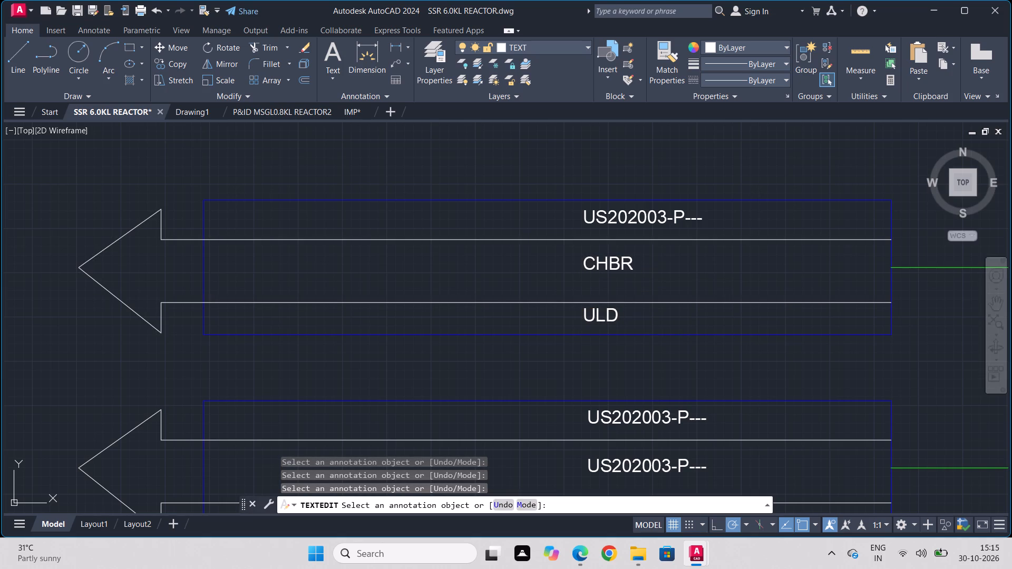
In the arrow tag below CHBR, change the middle text to CHWR and the bottom text to ULD.
middle_drag(616, 407, 598, 313)
click(598, 375)
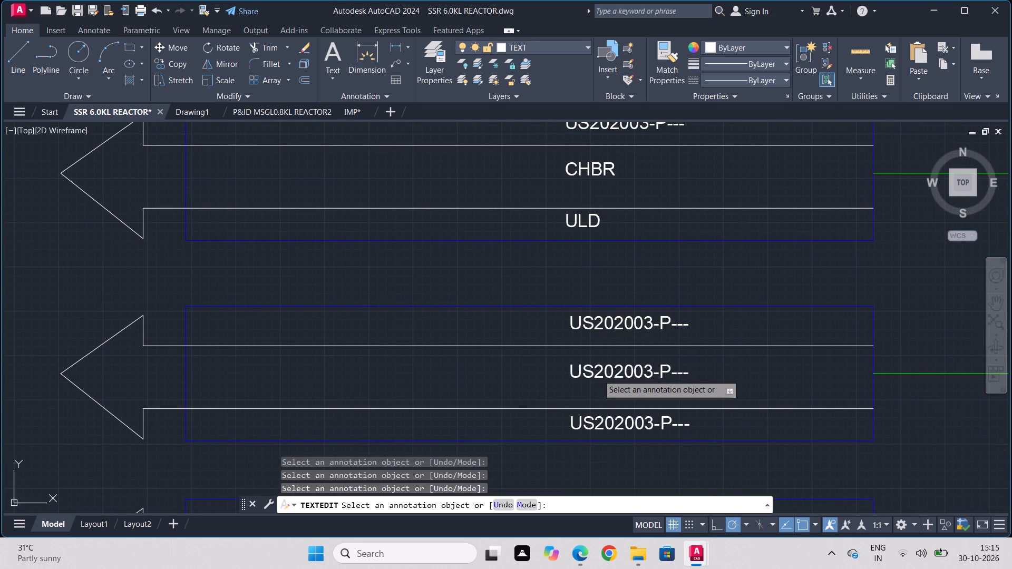
text(CHWR)
key(Return)
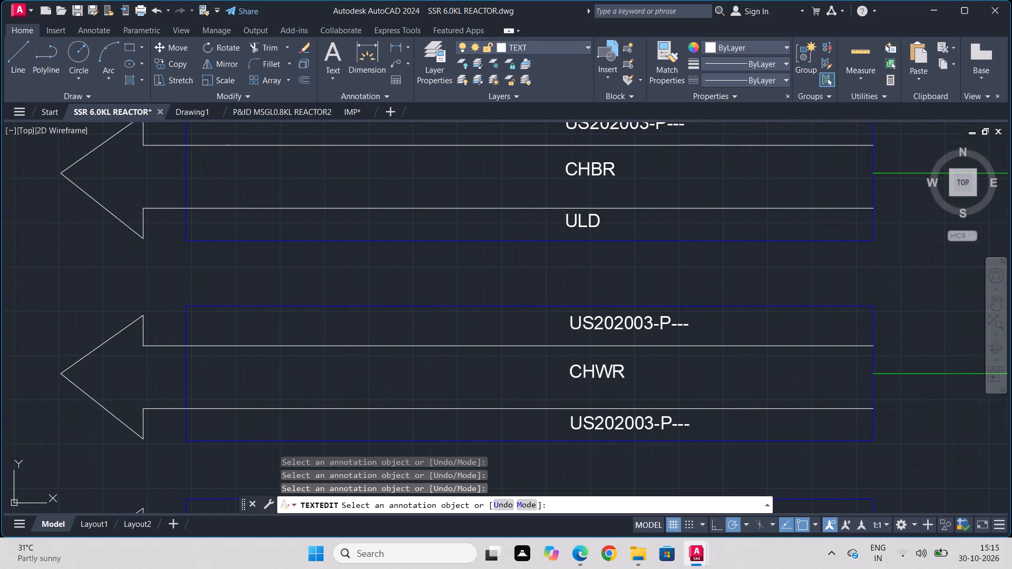
click(595, 419)
text(ULD)
key(Return)
In the arrow tag below CHWR, change the middle text to CWR and the bottom text to ULD.
scroll(595, 419, down, 1)
middle_drag(595, 419, 594, 145)
scroll(583, 233, up, 2)
click(583, 233)
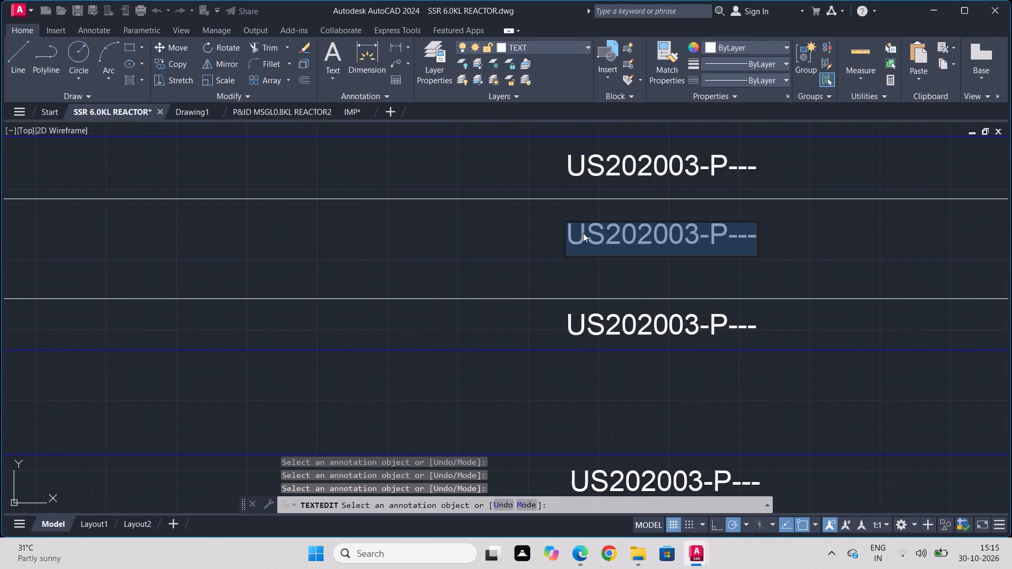
text(CWR)
key(Return)
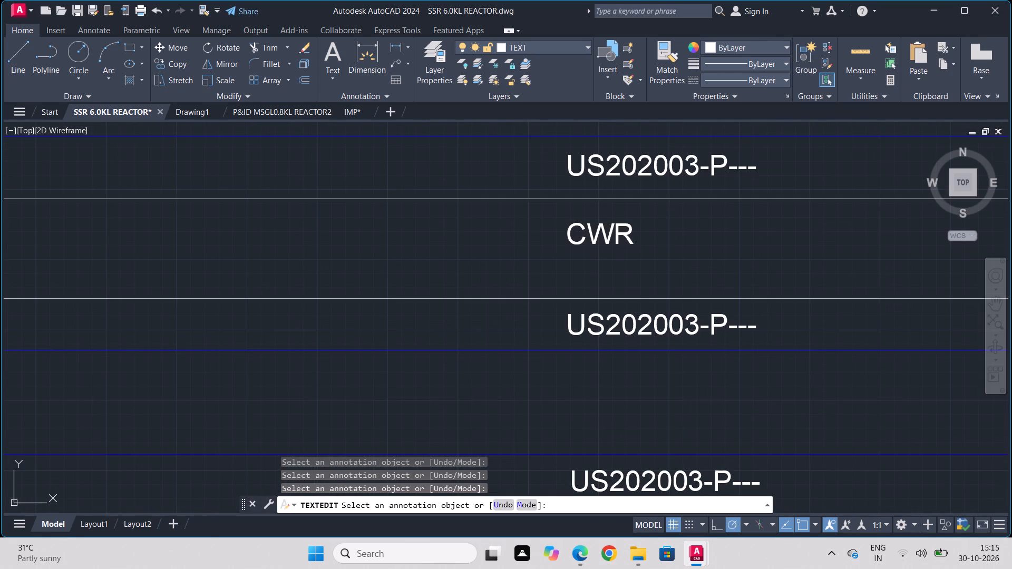
click(589, 323)
text(ULD)
key(Return)
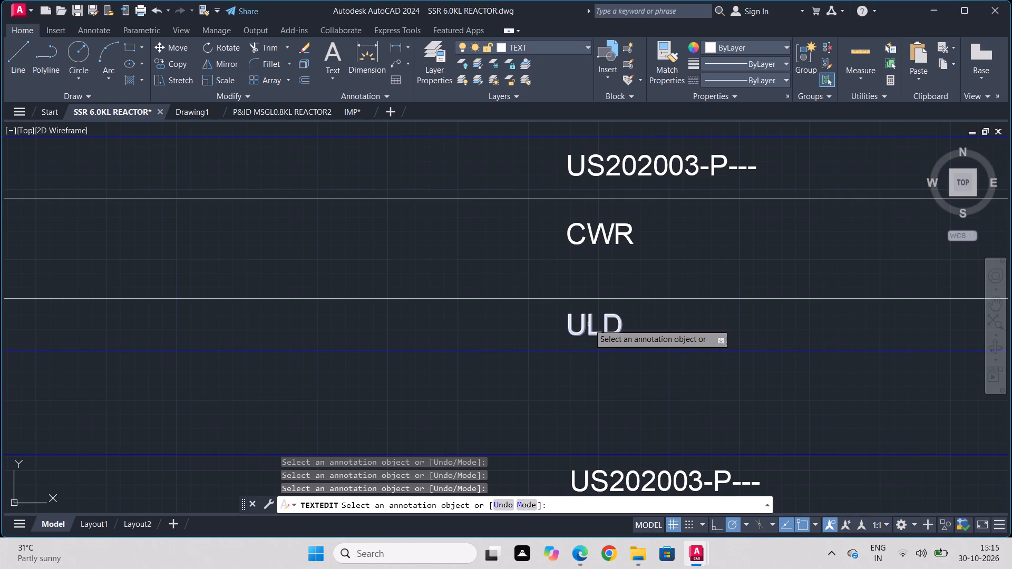
In the arrow tag below CWR, change the middle text to HOT OIL RETIRN.
scroll(609, 382, down, 1)
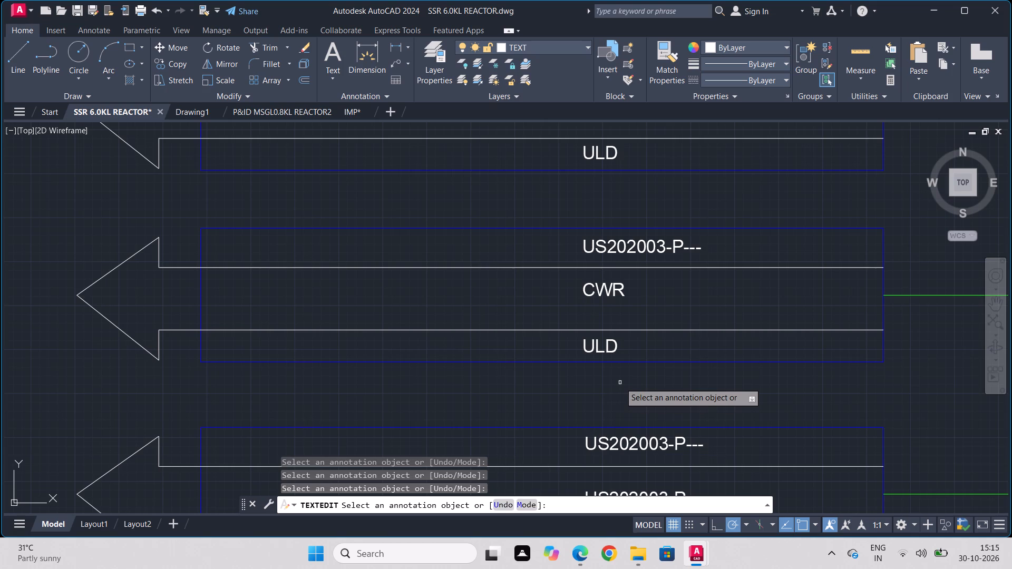
middle_drag(618, 369, 589, 261)
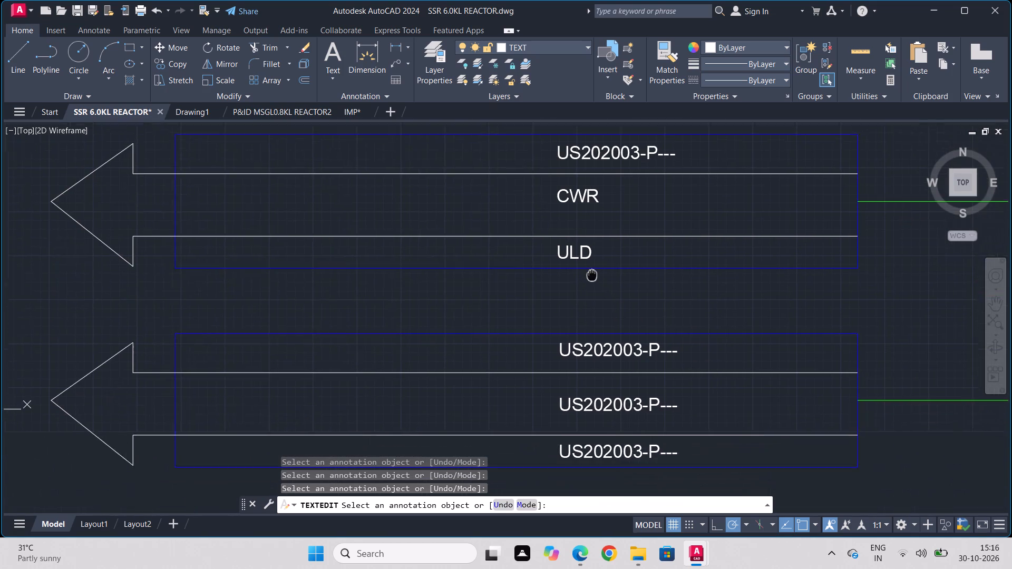
middle_drag(589, 261, 587, 250)
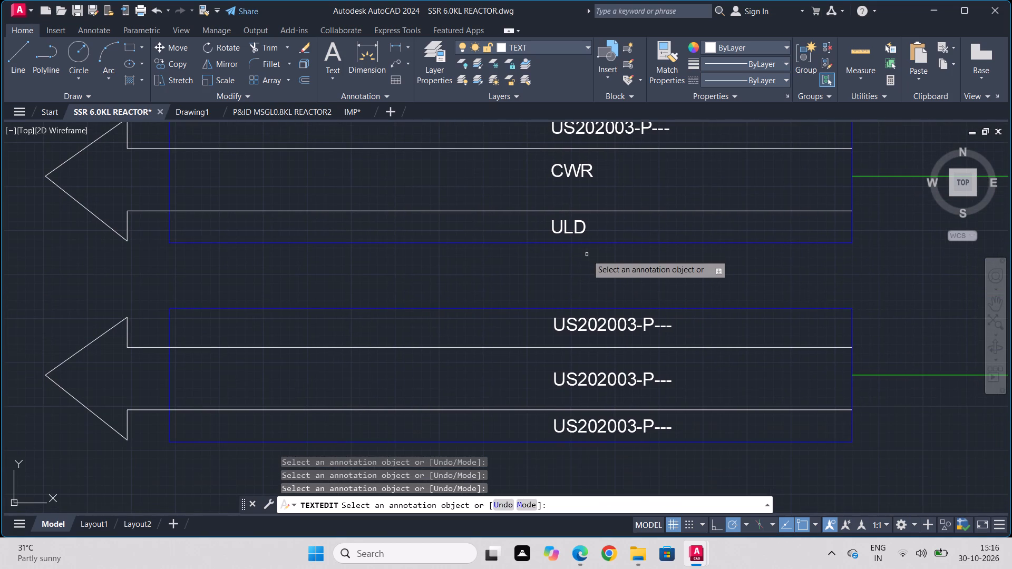
middle_drag(587, 254, 619, 372)
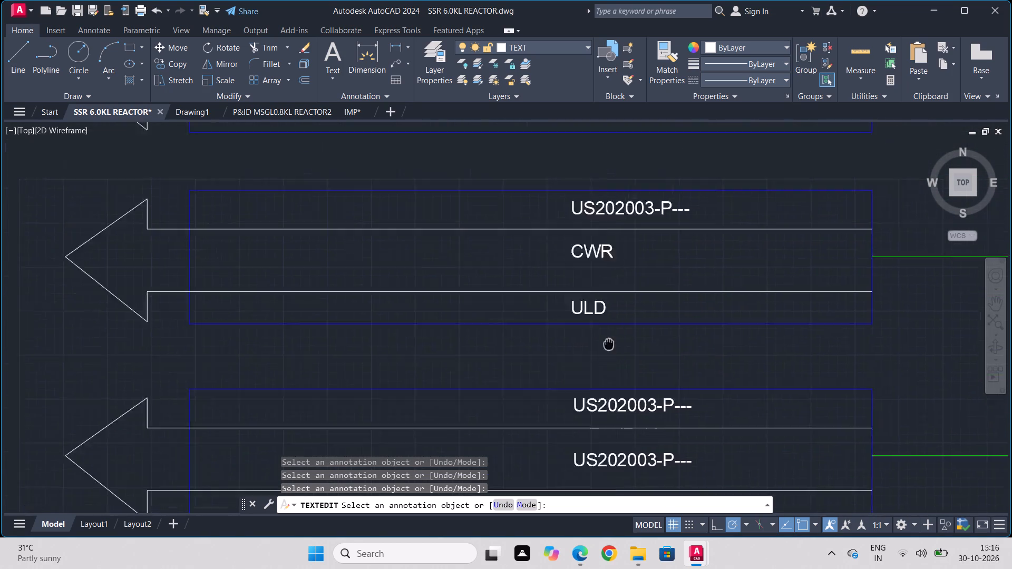
middle_drag(619, 372, 676, 469)
scroll(676, 469, down, 1)
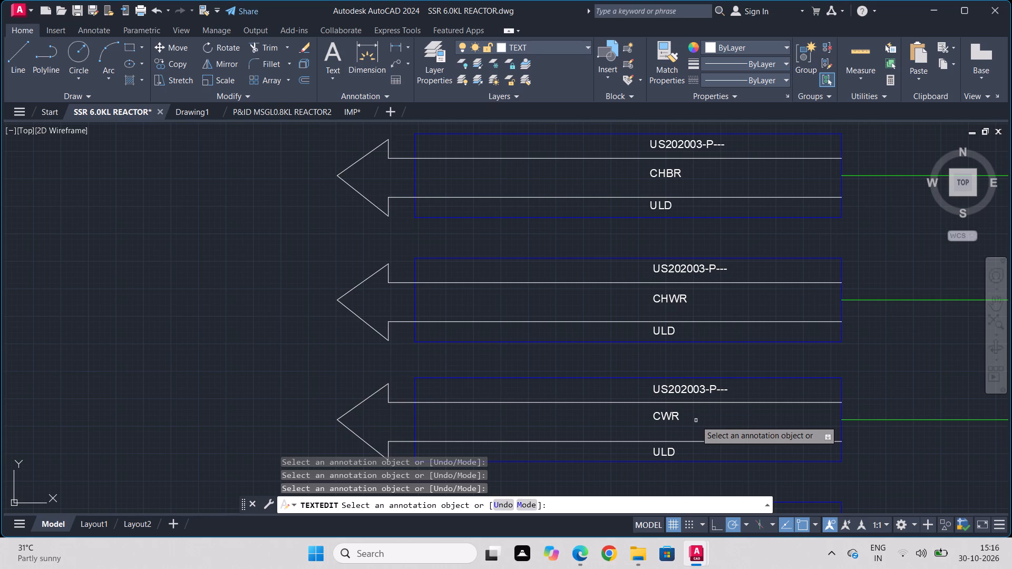
middle_drag(696, 420, 636, 200)
scroll(621, 332, up, 2)
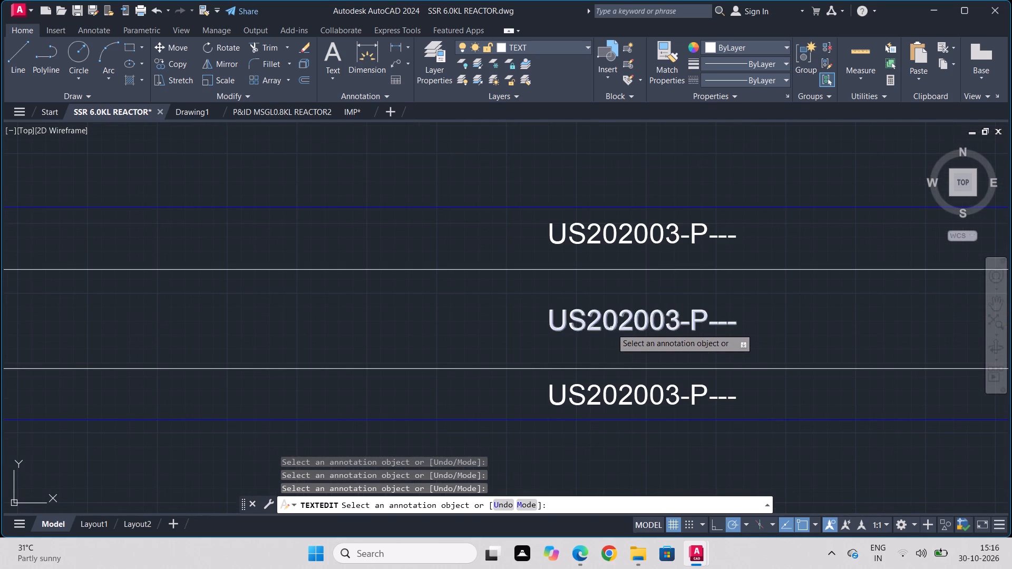
click(611, 328)
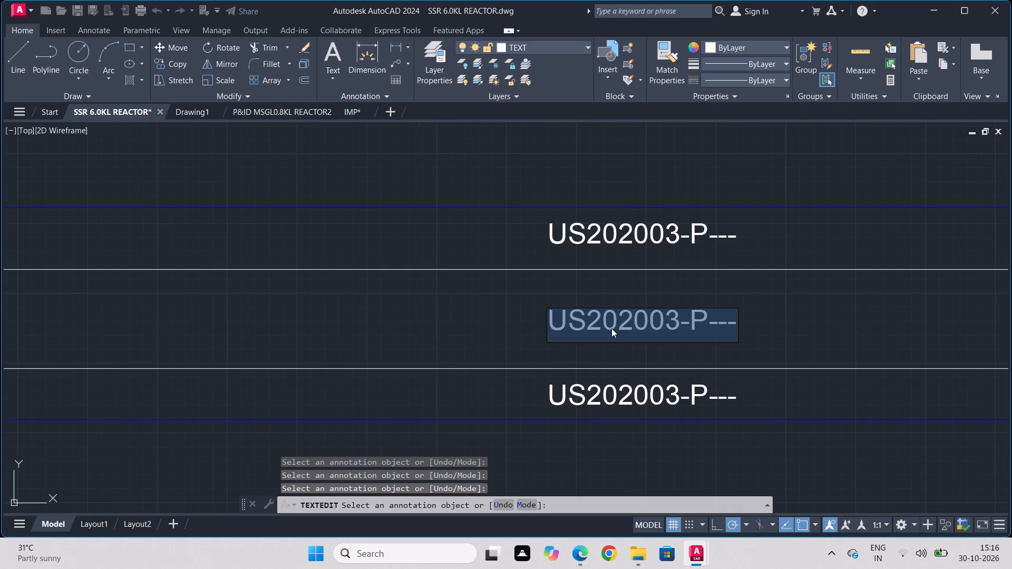
text(HOR)
key(BackSpace)
text(T OIL)
key(space)
text(RETIRN)
key(Return)
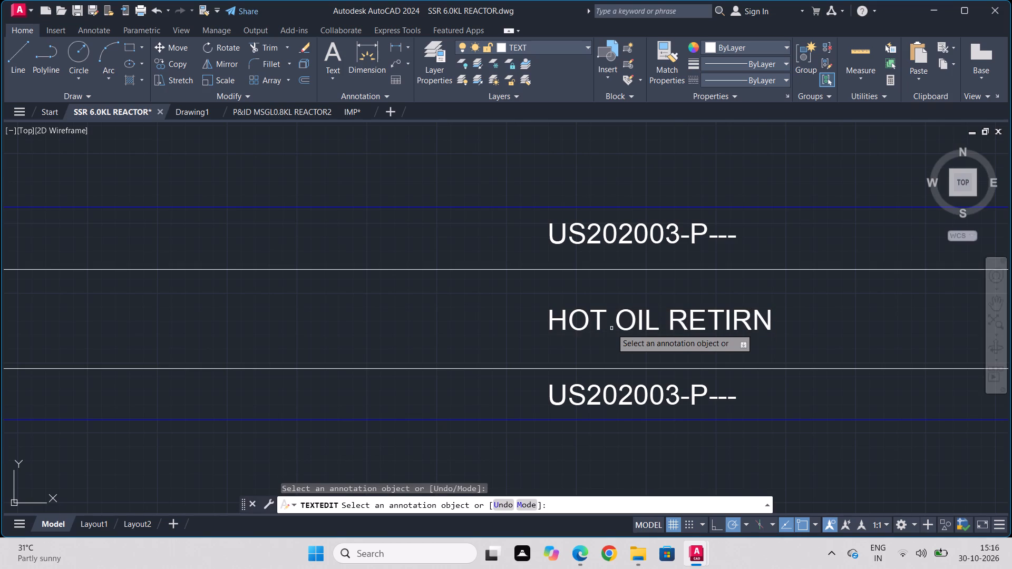
In the HOT OIL RETIRN arrow tag, change the bottom text to ULD.
click(618, 398)
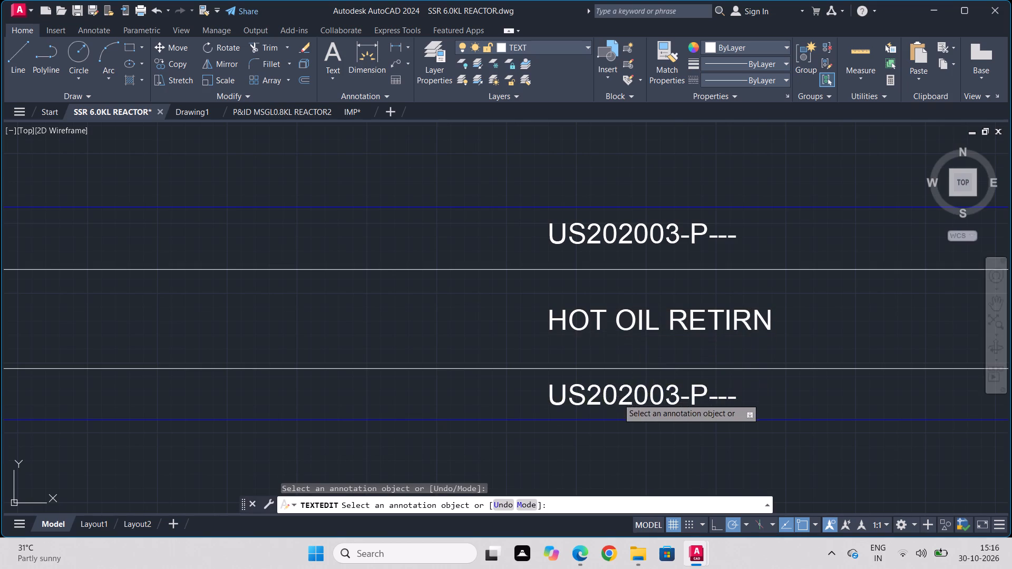
text(ULD)
key(Return)
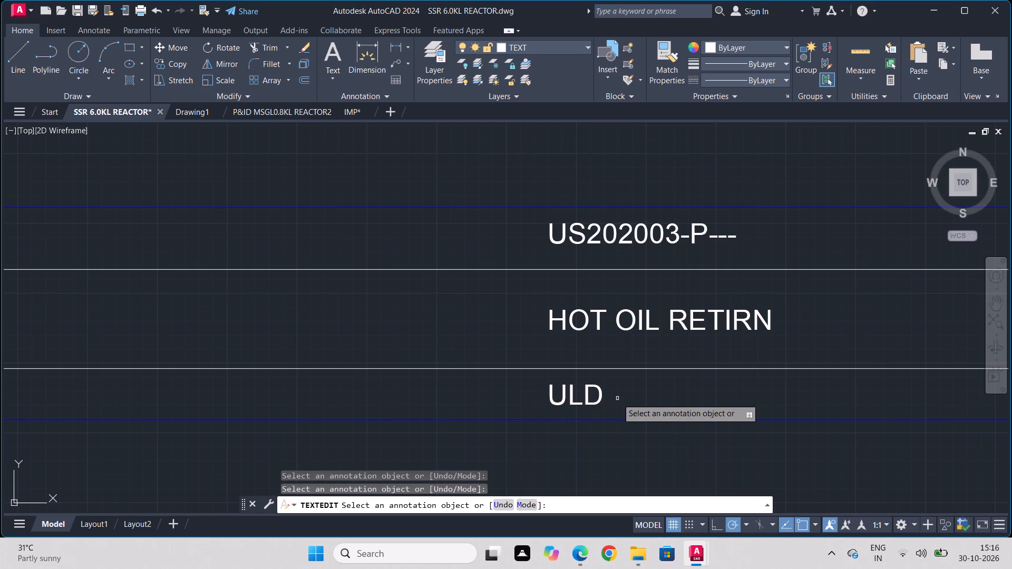
In the arrow tag below HOT OIL RETIRN, change the middle text to HWS and the bottom text to ULD.
middle_drag(619, 392, 629, 176)
scroll(619, 392, down, 1)
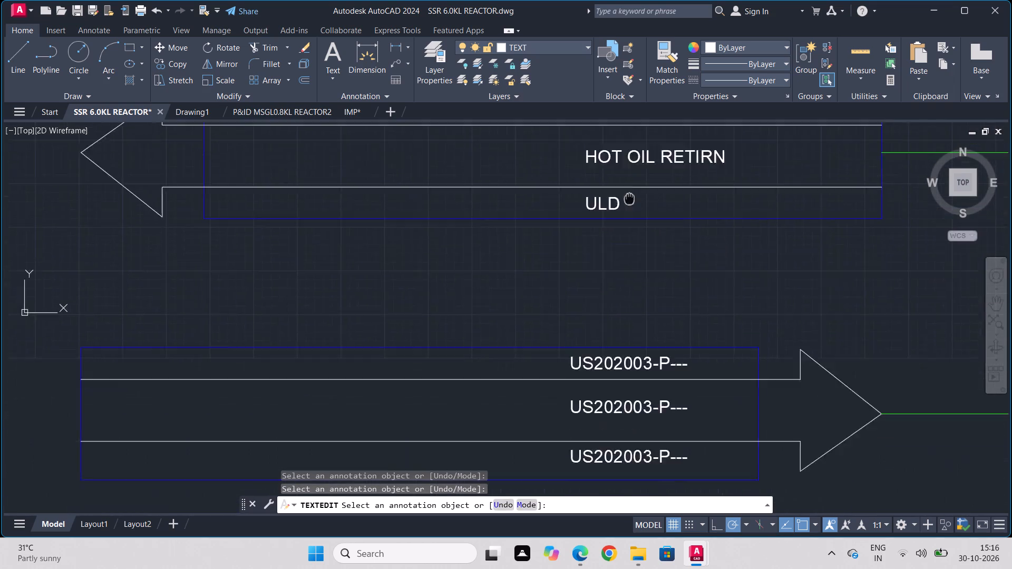
middle_drag(629, 176, 631, 124)
click(606, 325)
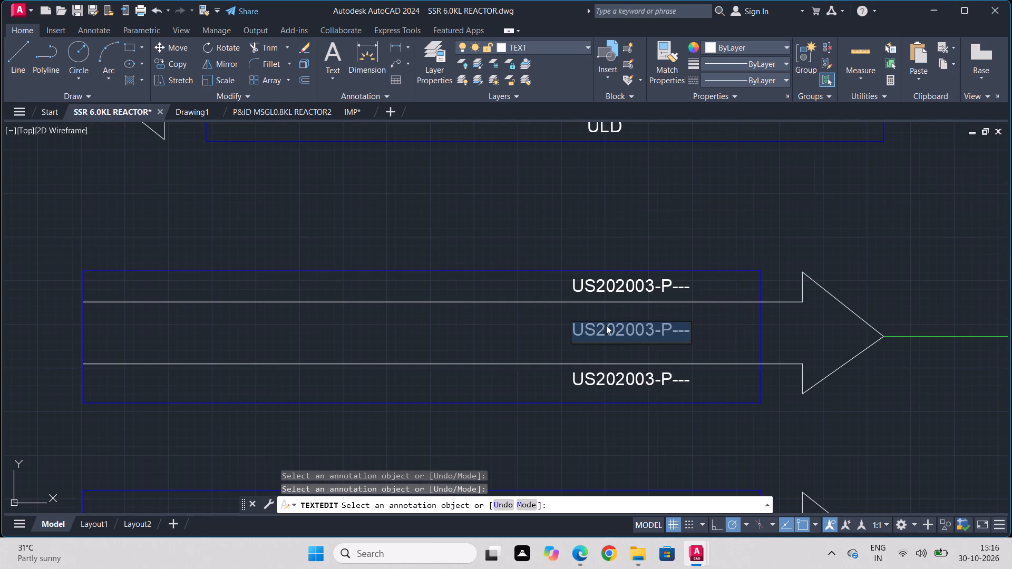
text(HWS)
key(Return)
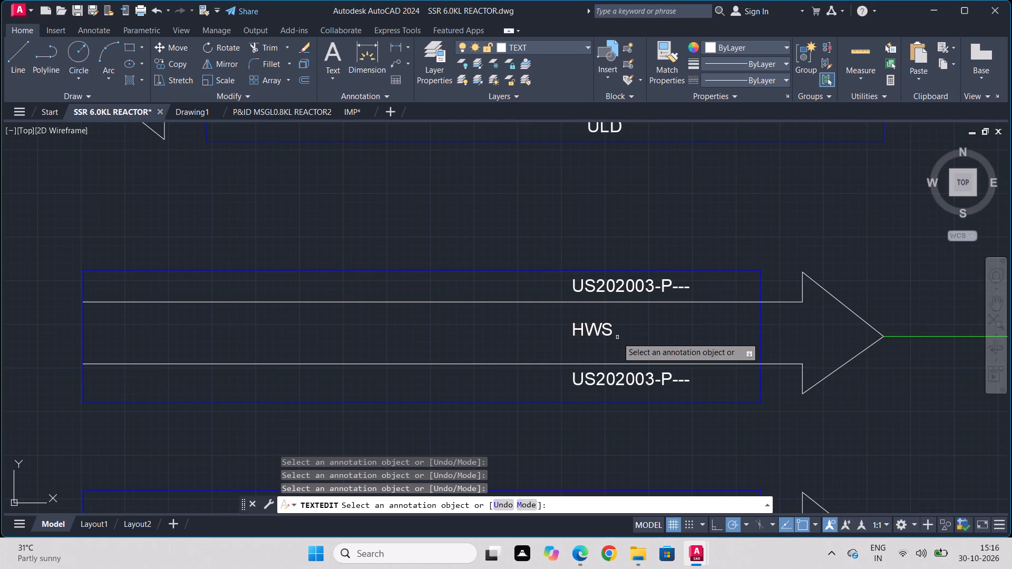
click(619, 384)
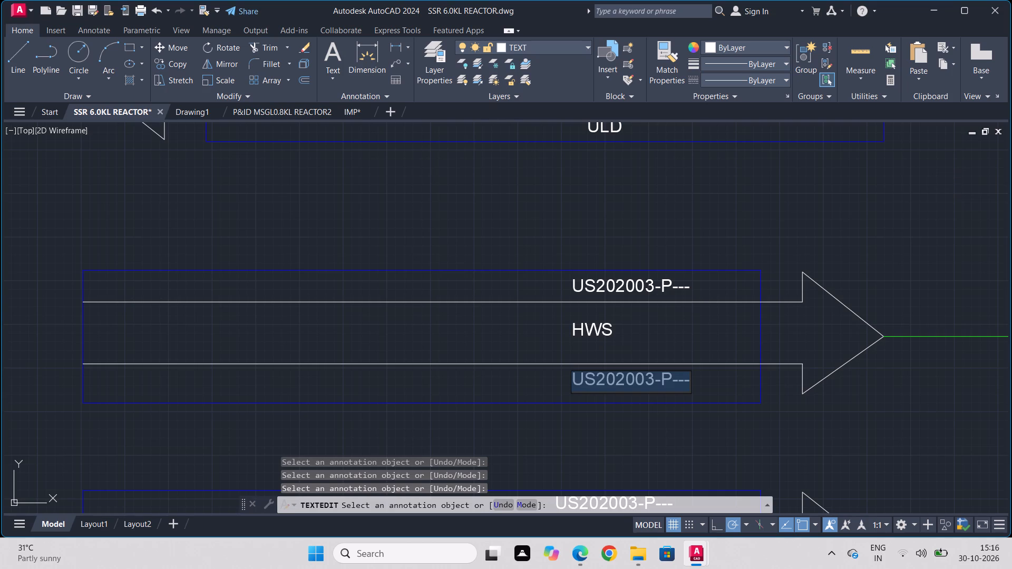
text(ULD)
key(Return)
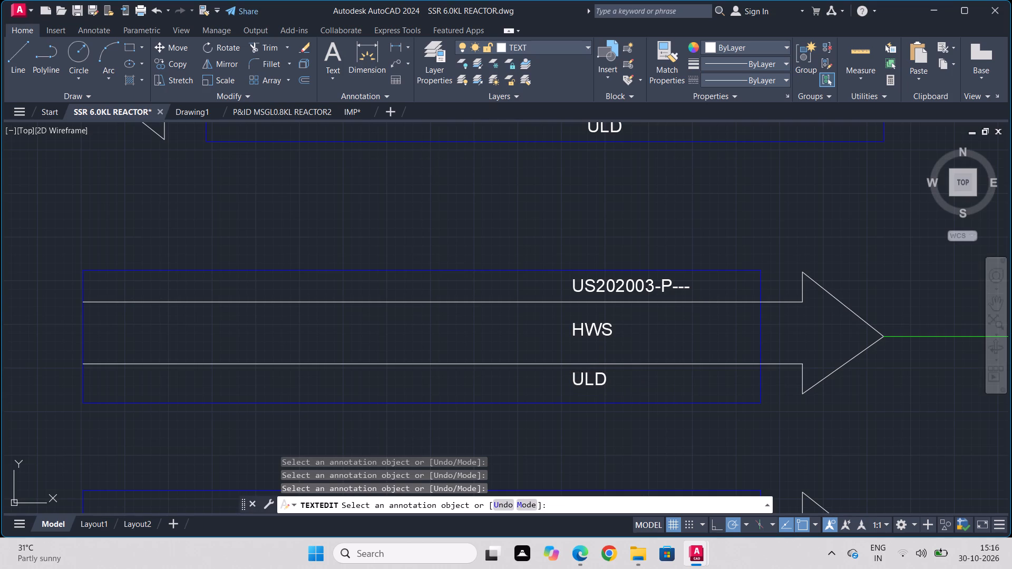
In the arrow tag below HWS, change the middle text to CHBS (-20^ C) and the bottom text to ULD.
scroll(601, 399, down, 1)
middle_drag(576, 401, 569, 213)
scroll(568, 290, up, 1)
click(568, 319)
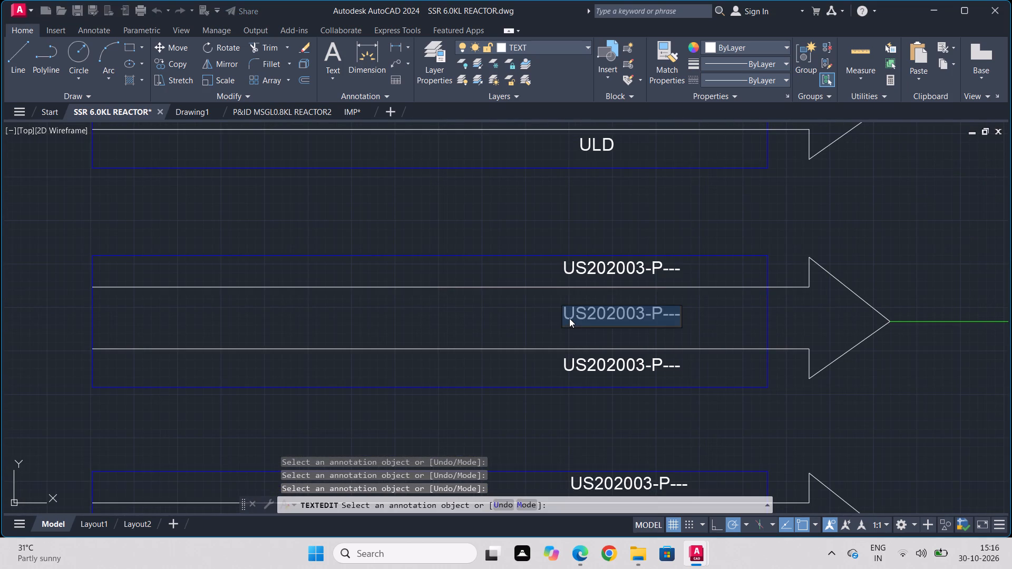
scroll(569, 318, down, 1)
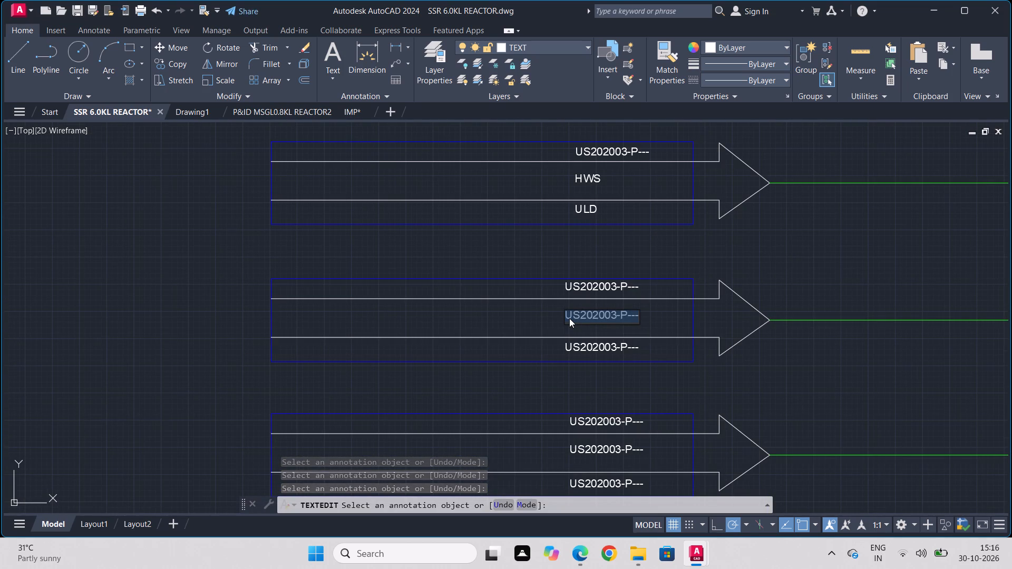
scroll(569, 318, up, 1)
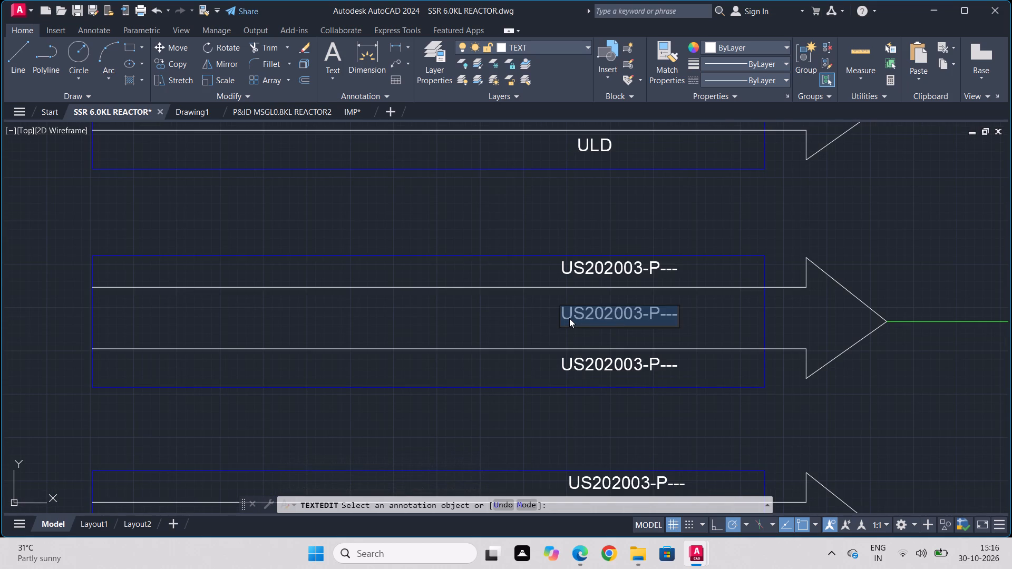
text(CHBS)
key(space)
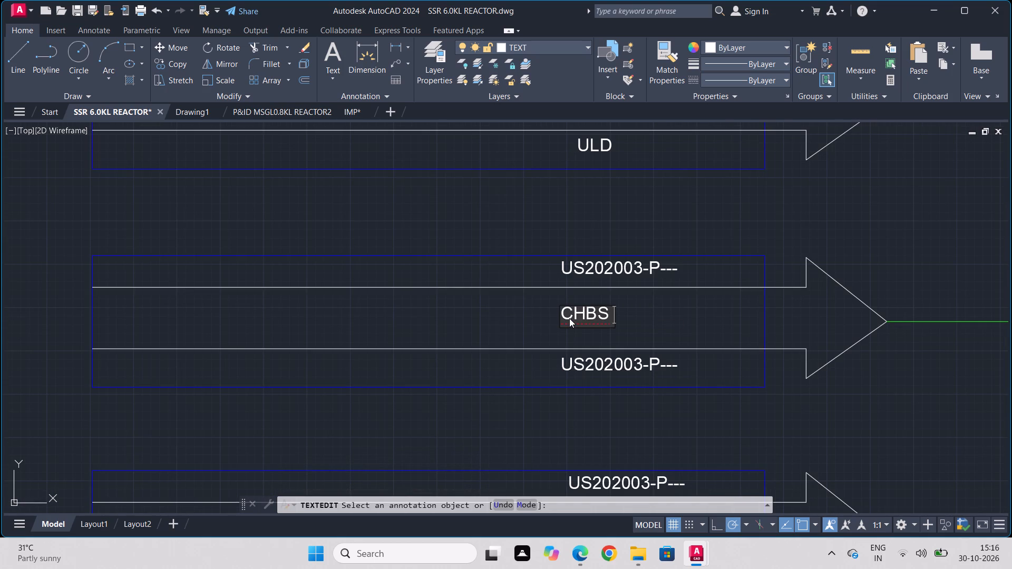
text((-)
text(20)
text(^ C))
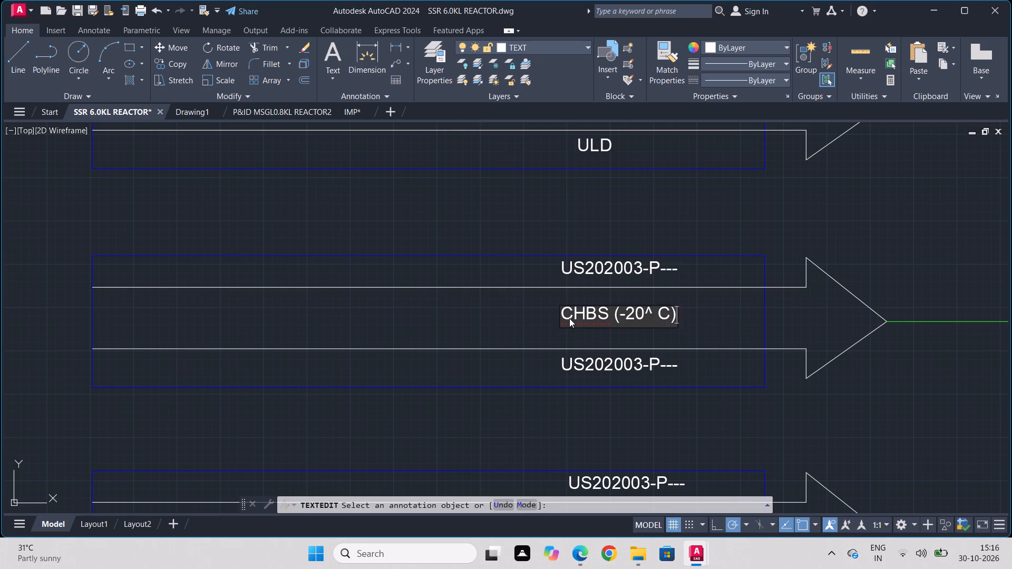
key(Return)
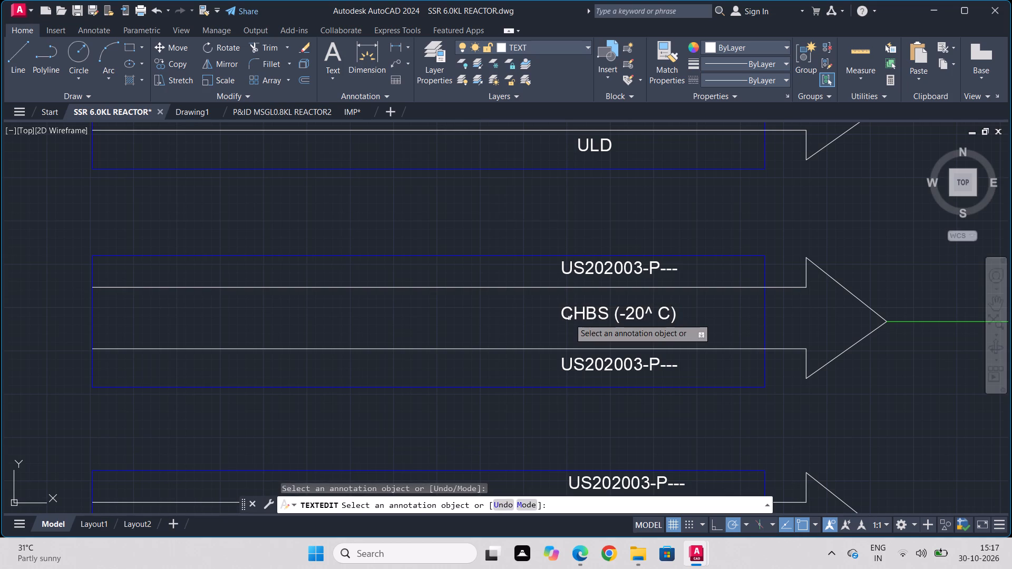
click(578, 369)
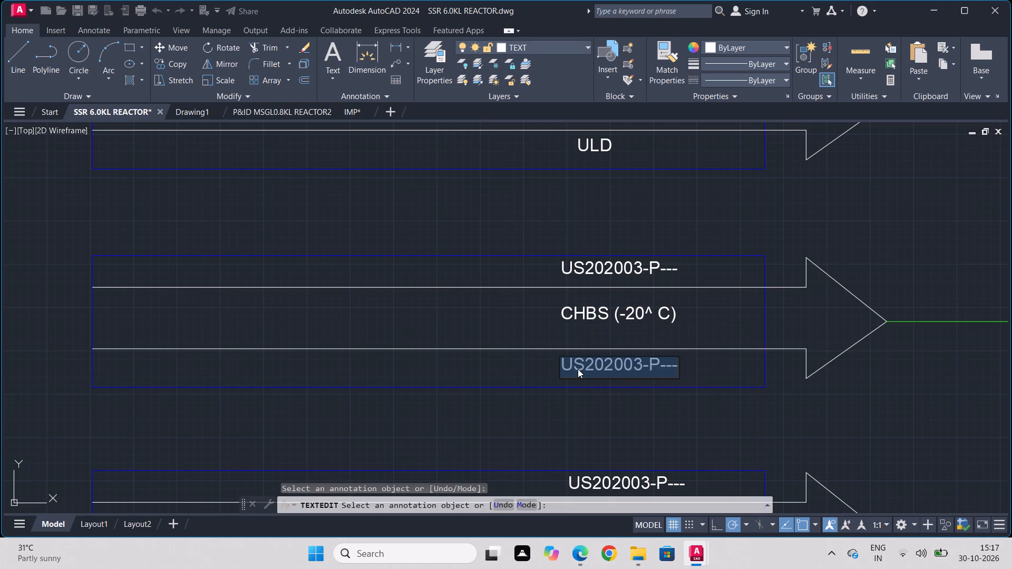
text(ULD)
key(Return)
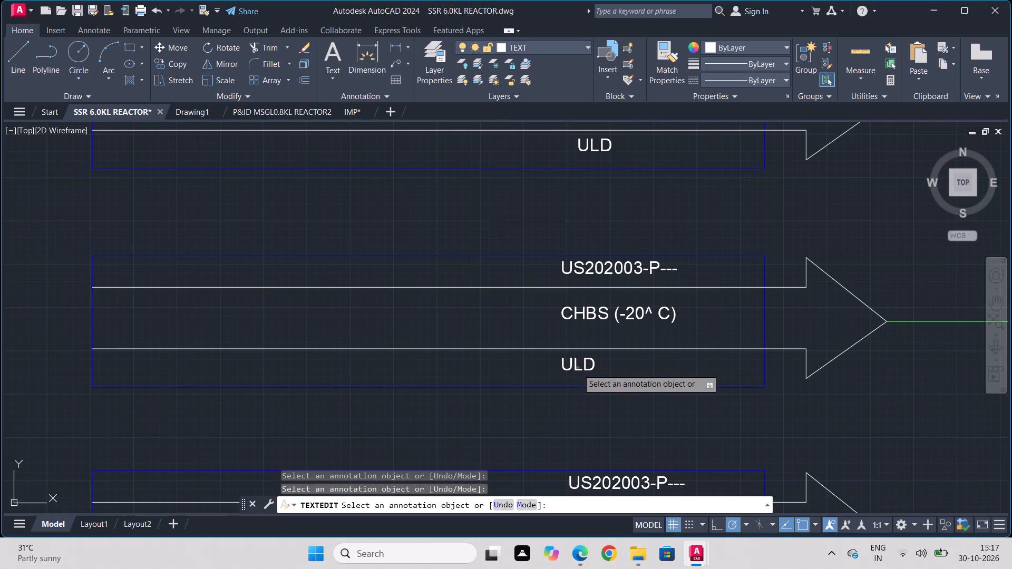
In the arrow tag below CHBS, change the middle text to CHWS (+5^C) and the bottom text to ULD.
middle_drag(583, 411, 575, 226)
scroll(573, 355, up, 1)
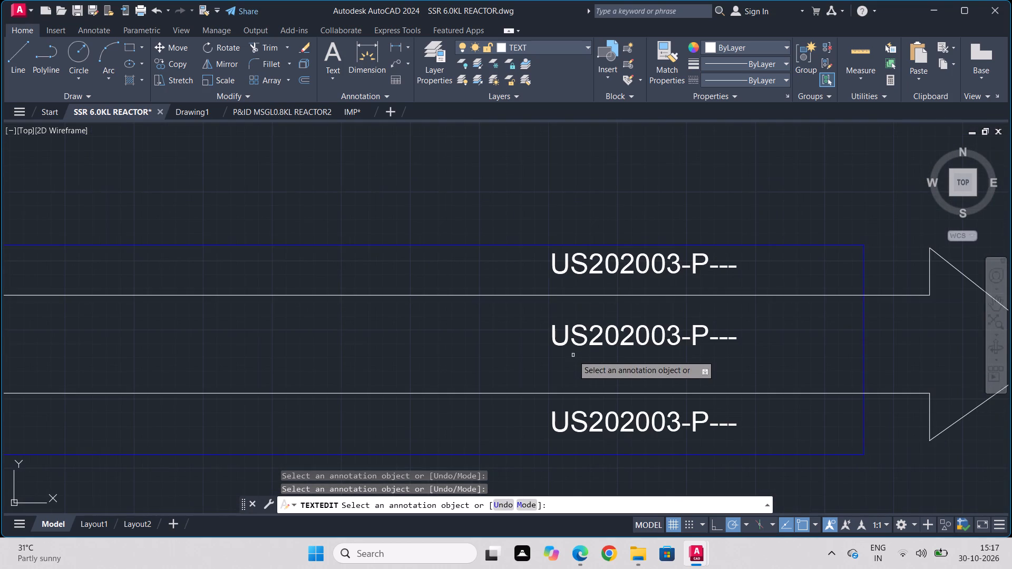
click(571, 340)
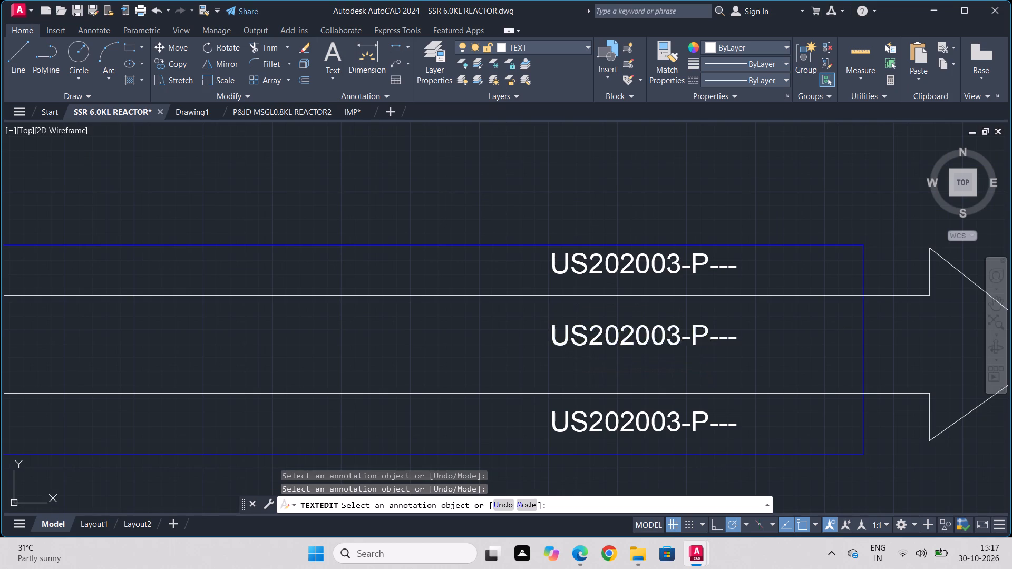
text(CHWS)
key(space)
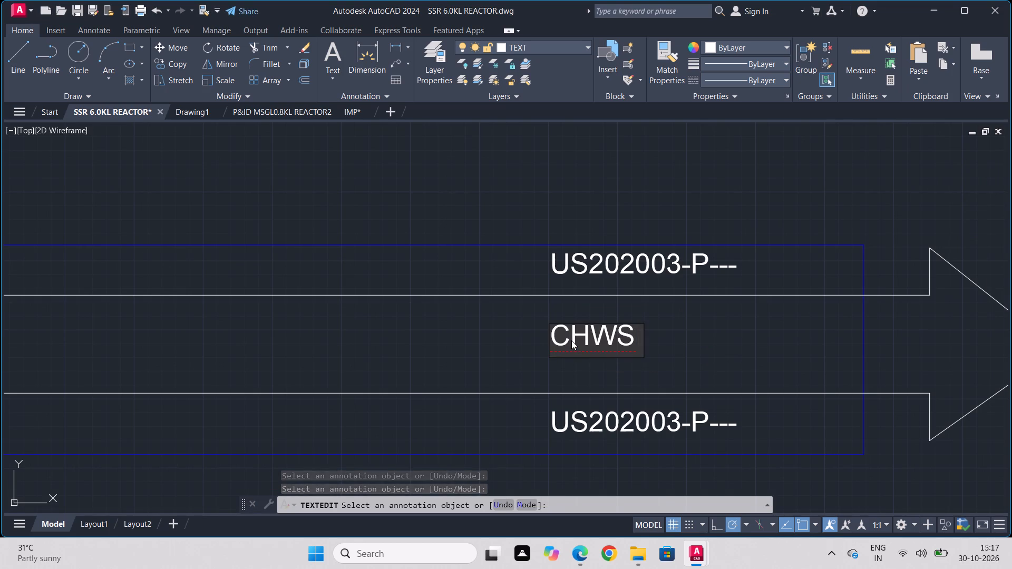
key(shift+parenleft)
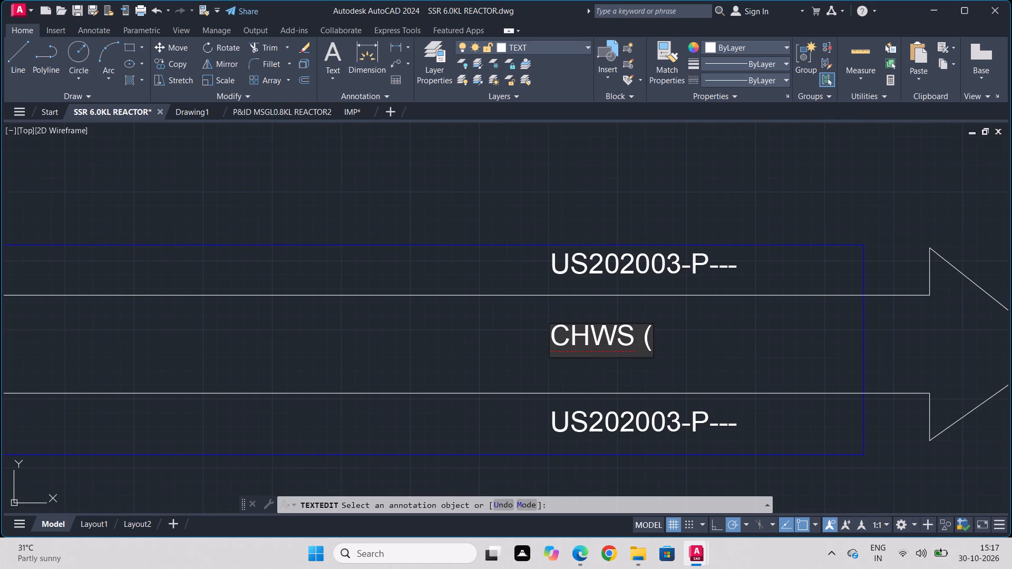
key(shift+plus)
key(5)
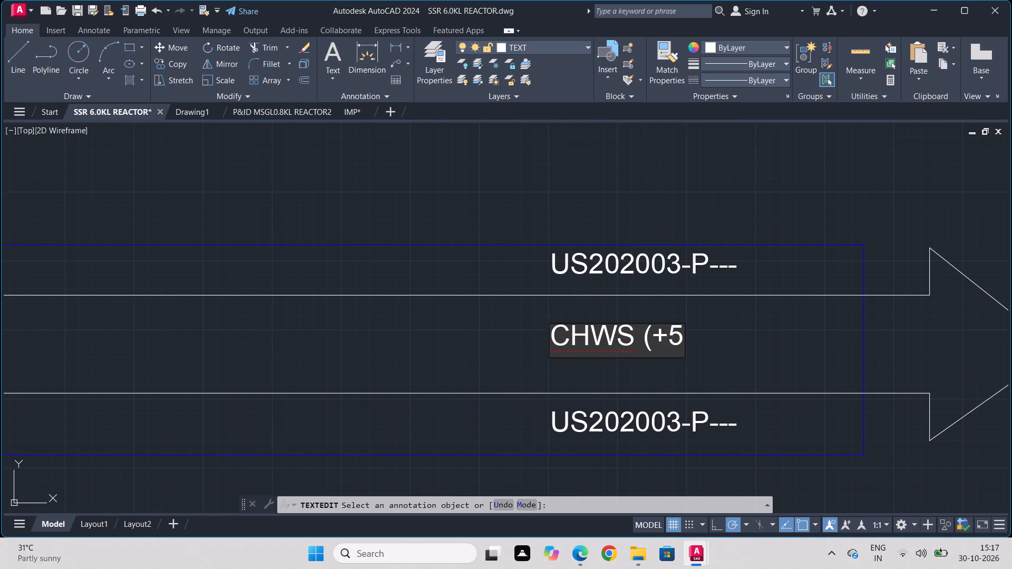
key(shift+asciicircum)
key(c)
key(shift+parenright)
key(Return)
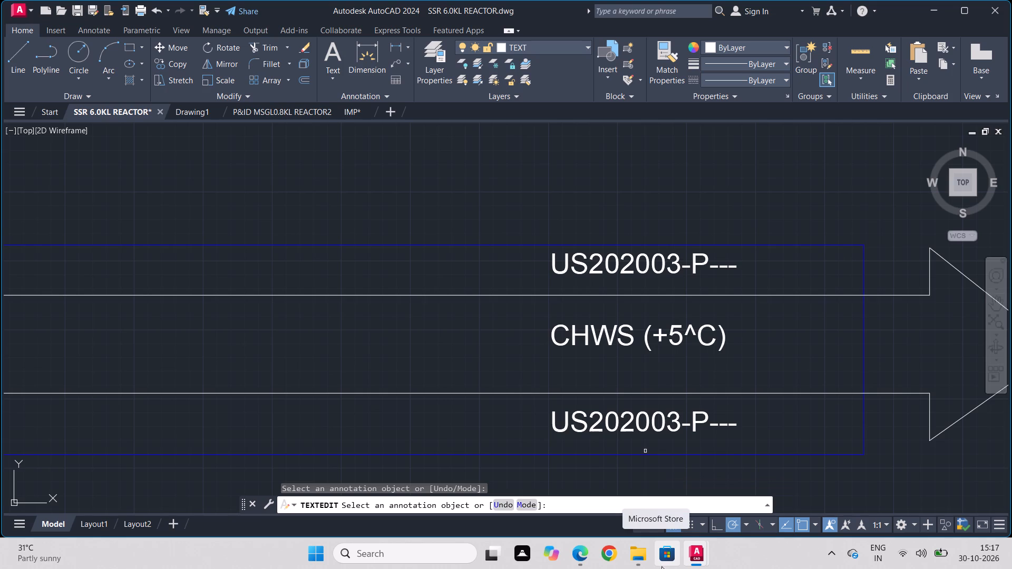
click(597, 430)
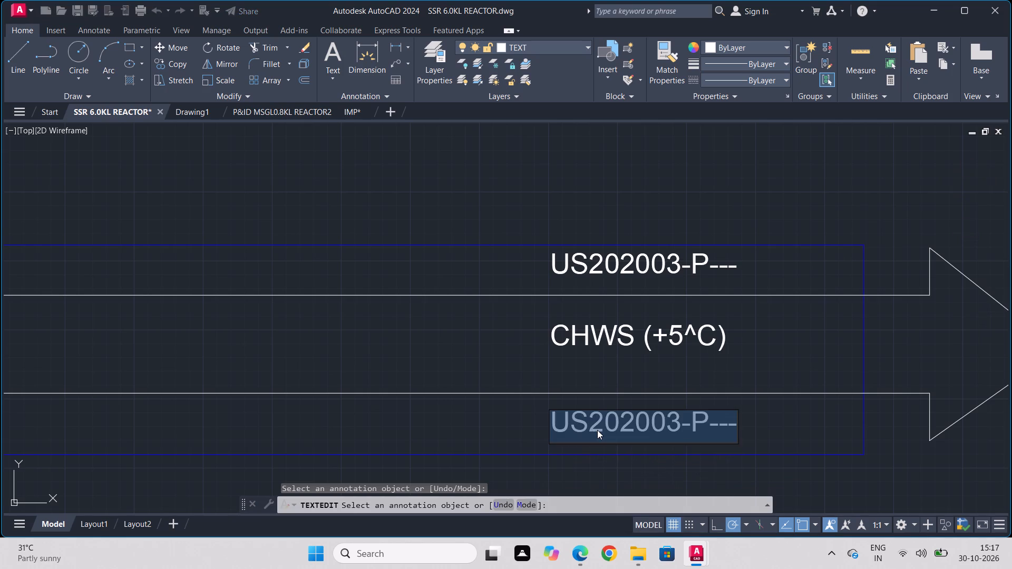
text(ULD)
key(Return)
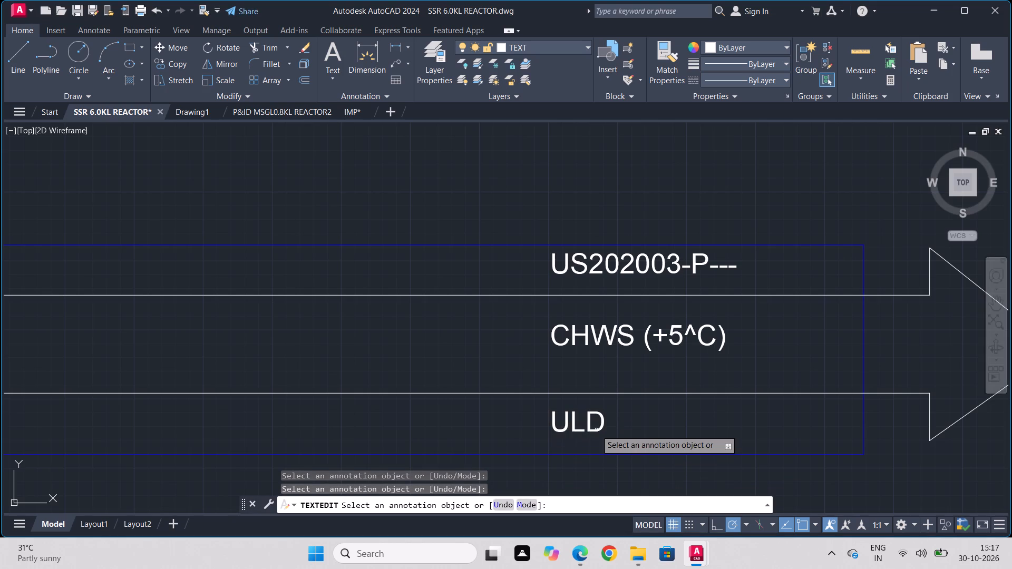
In the arrow tag below CHWS, change the middle text to CWS and the bottom text to ULD.
scroll(621, 431, down, 1)
middle_drag(622, 430, 622, 430)
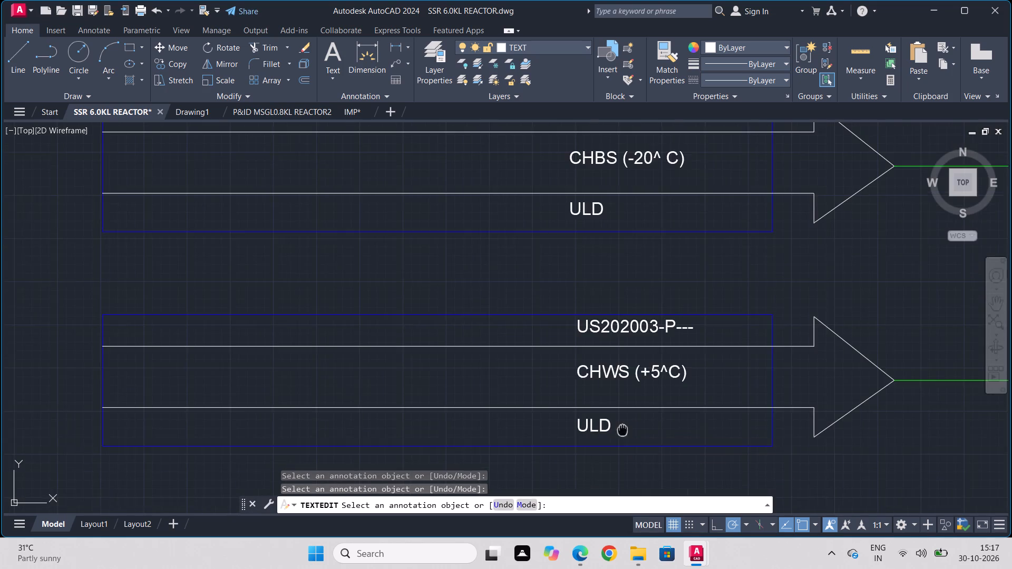
middle_drag(622, 430, 658, 204)
scroll(658, 204, down, 1)
scroll(630, 310, up, 2)
click(631, 296)
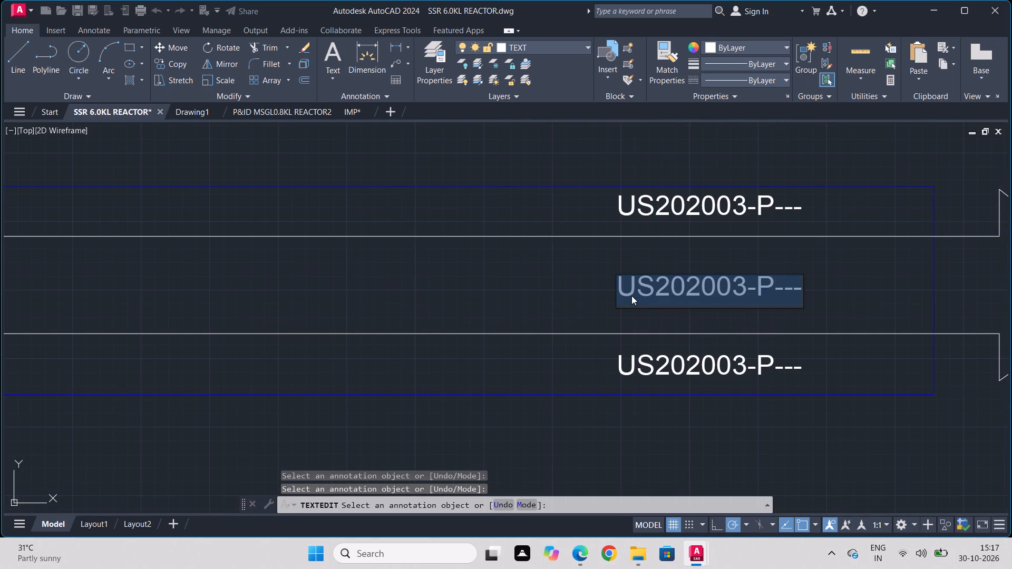
middle_drag(631, 296, 614, 404)
middle_drag(577, 278, 578, 410)
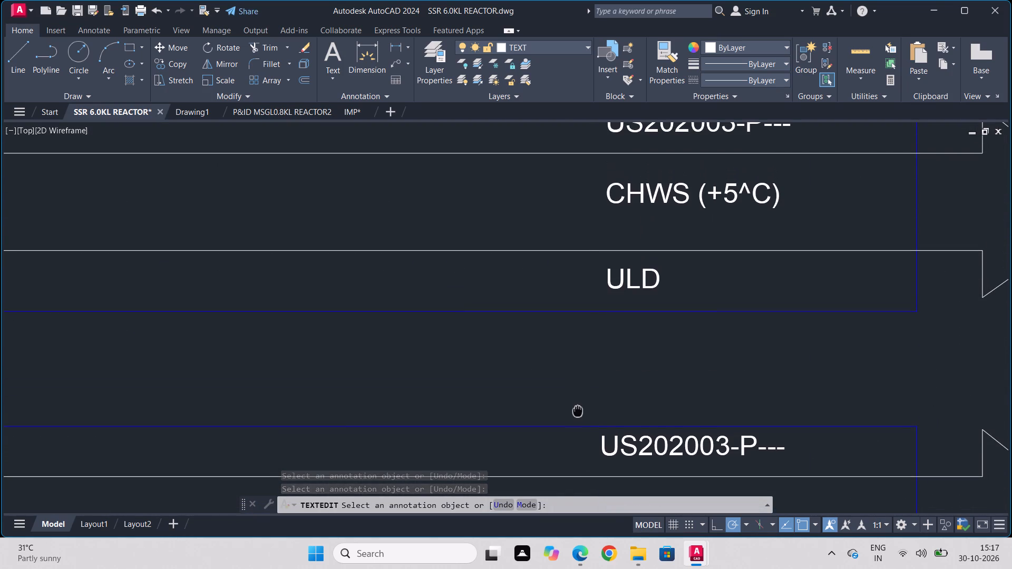
middle_drag(578, 410, 549, 256)
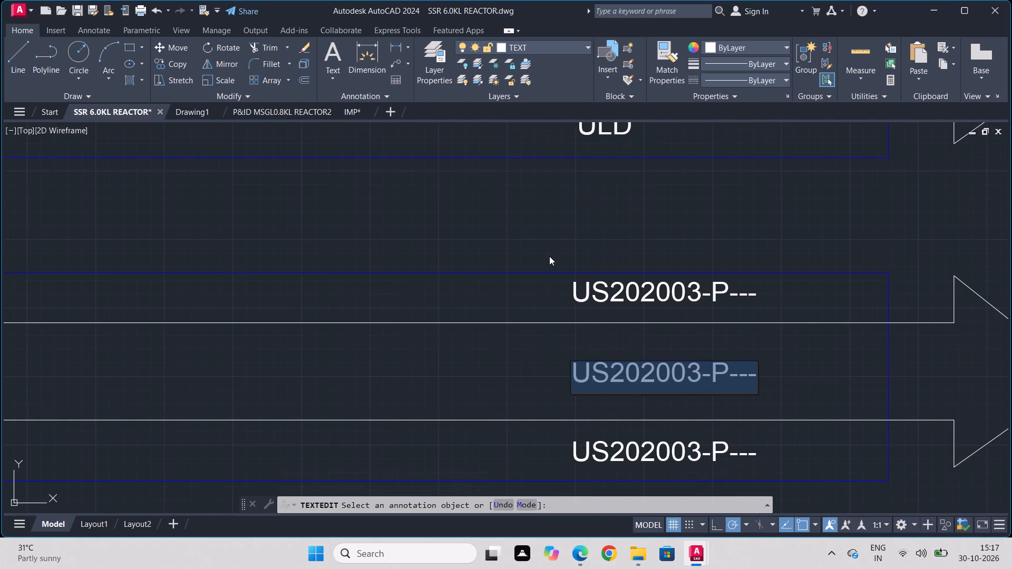
text(CWS)
key(Return)
middle_drag(641, 396, 639, 243)
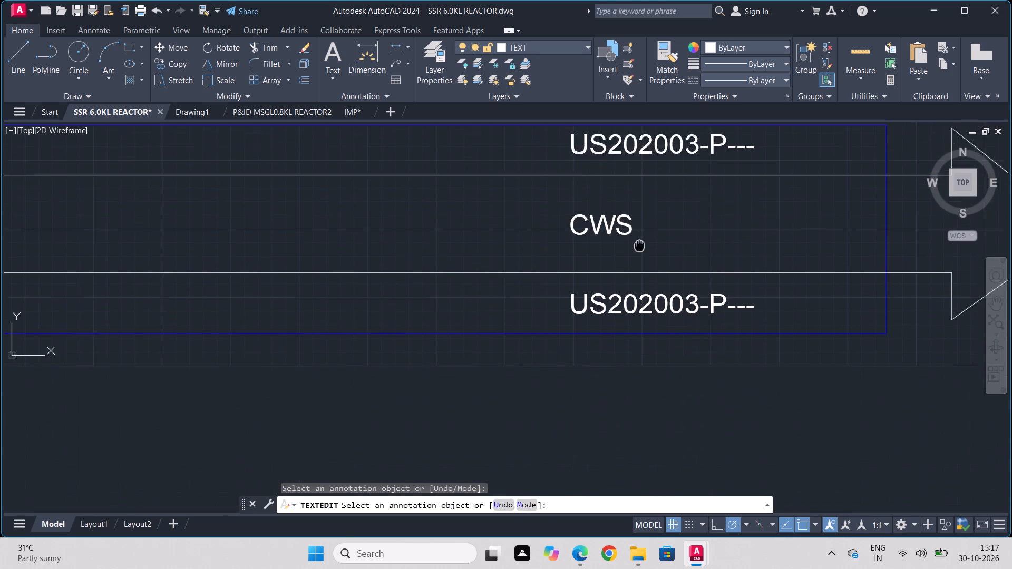
middle_drag(639, 243, 639, 243)
scroll(639, 243, down, 2)
scroll(616, 291, up, 2)
click(618, 283)
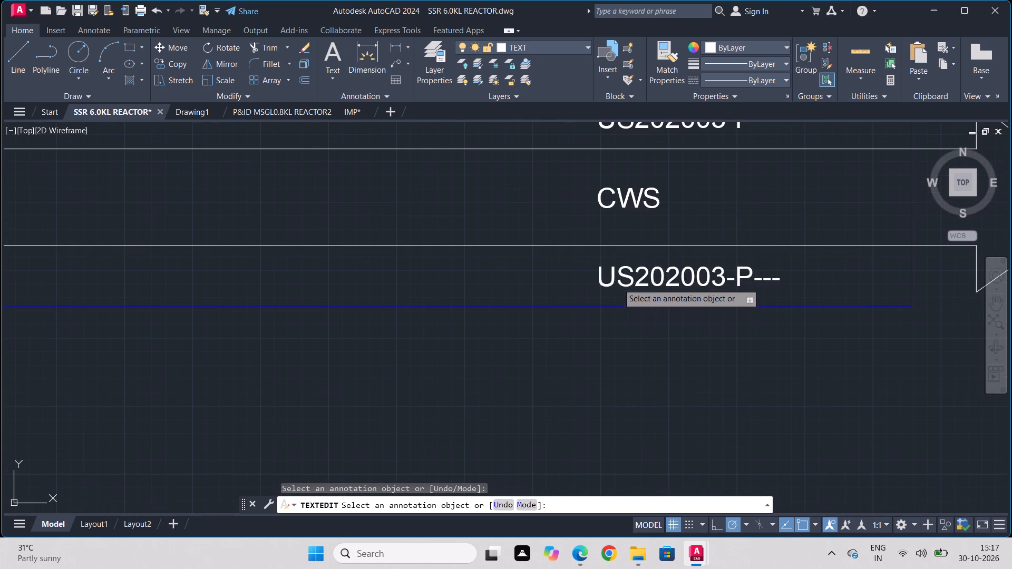
text(ULD)
key(Return)
In the arrow tag below CWS, change the middle text to NITOGEN and the bottom text to FROM ULD.
scroll(574, 361, down, 2)
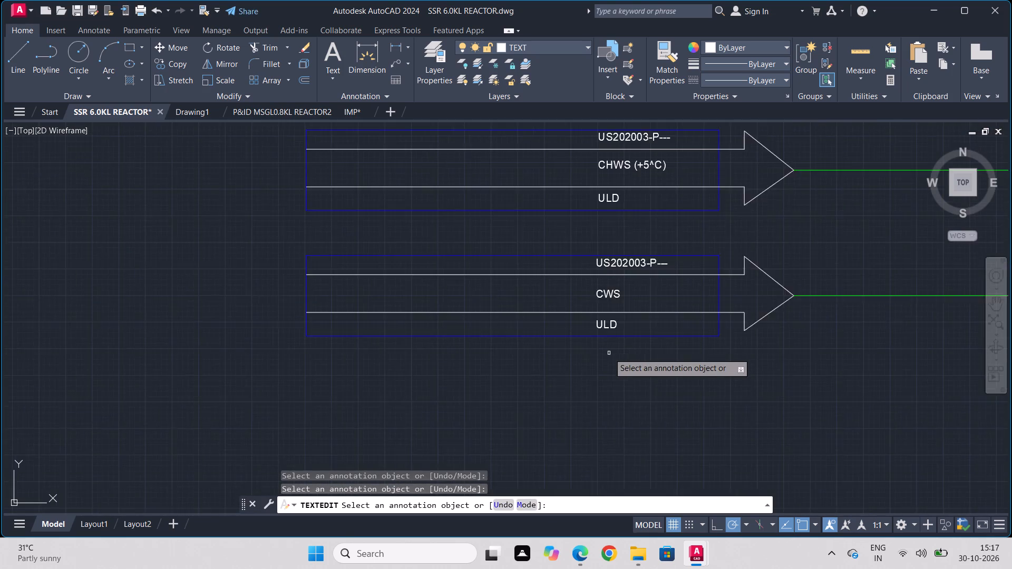
scroll(609, 353, down, 1)
scroll(611, 404, down, 2)
middle_drag(611, 404, 615, 217)
scroll(602, 303, up, 4)
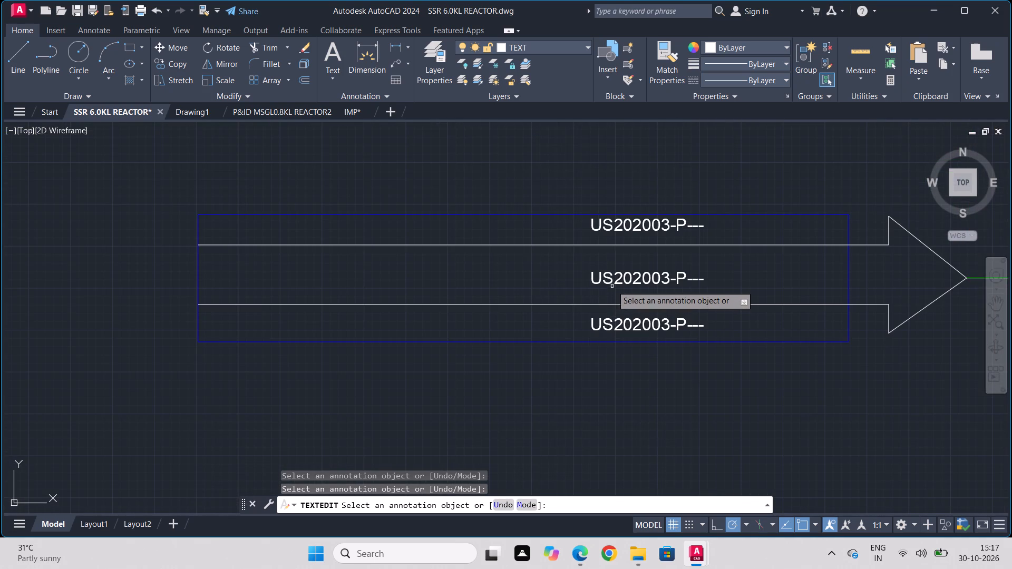
click(612, 281)
text(NITOGEN)
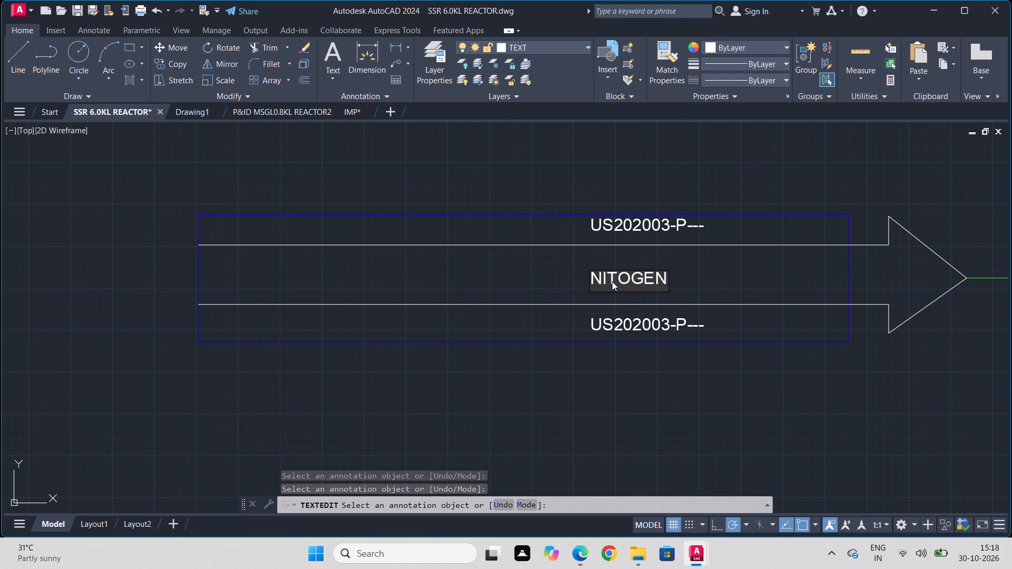
key(Return)
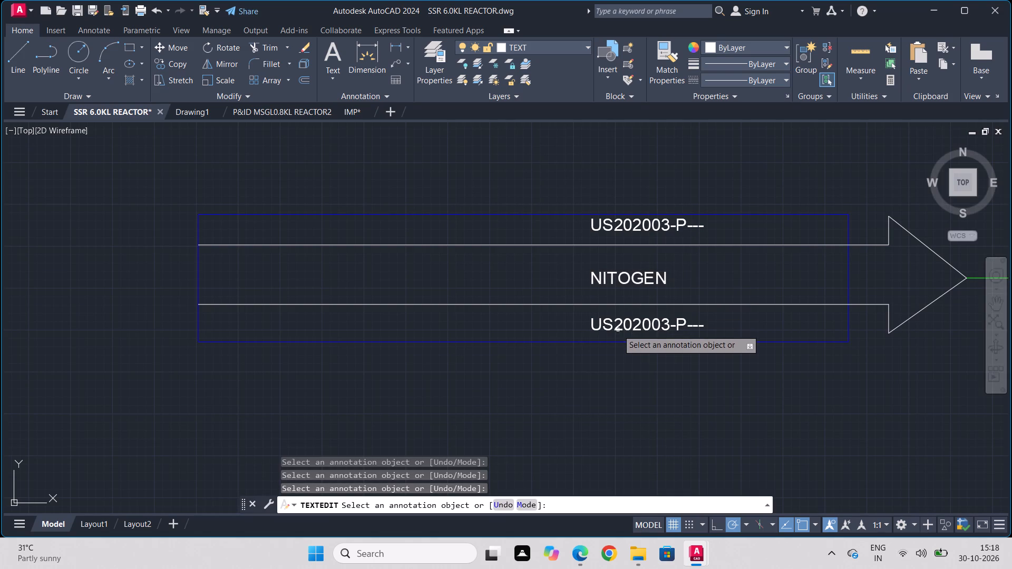
click(618, 329)
text(FROM ULD)
key(Return)
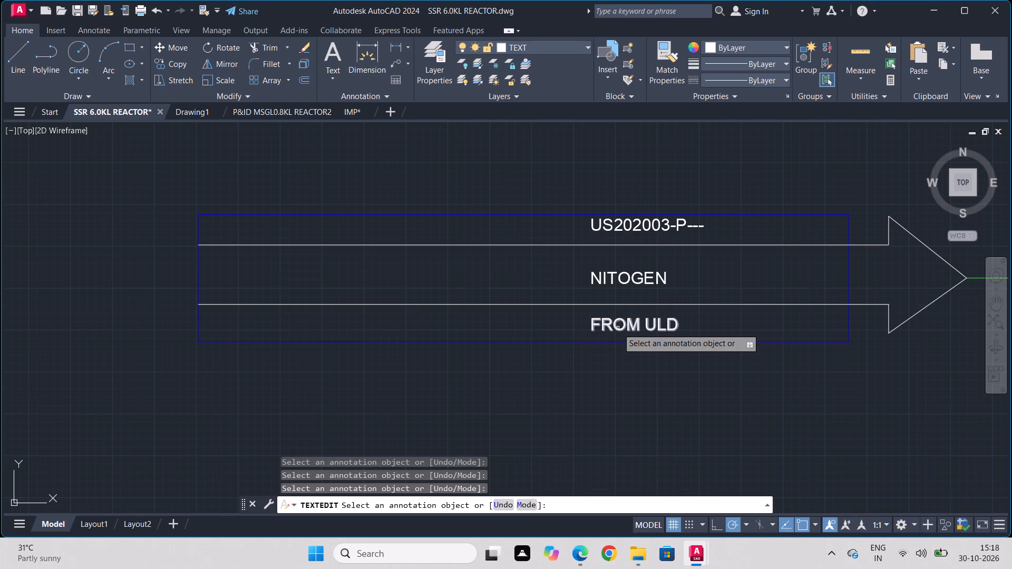
In the outgoing arrow tag below NITOGEN, change the middle text to COND and the bottom text to TO CONDENSATE.
scroll(617, 331, down, 1)
middle_drag(607, 386, 672, 255)
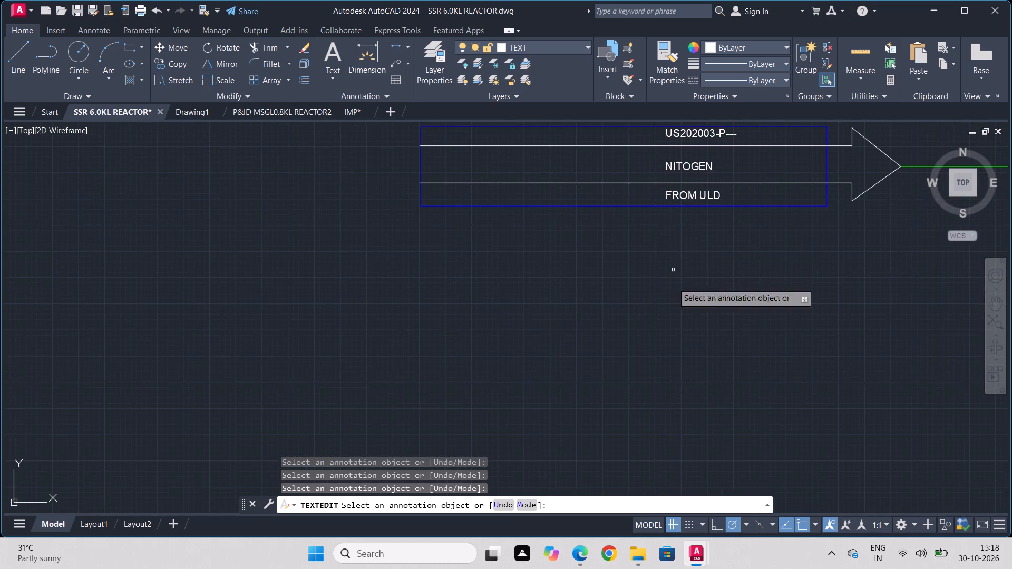
scroll(650, 384, down, 1)
middle_drag(650, 386, 689, 230)
scroll(742, 356, up, 3)
click(757, 327)
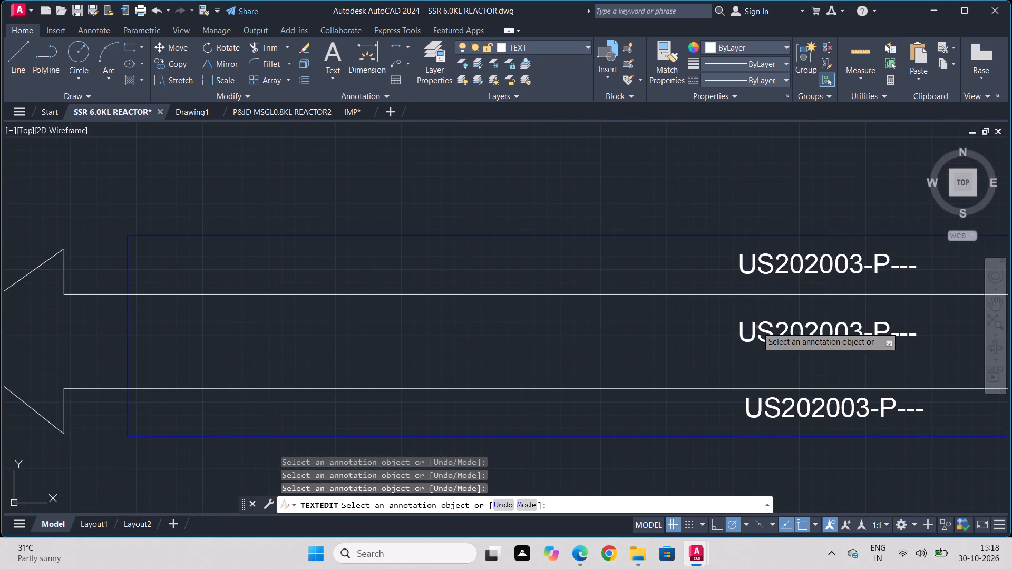
click(752, 328)
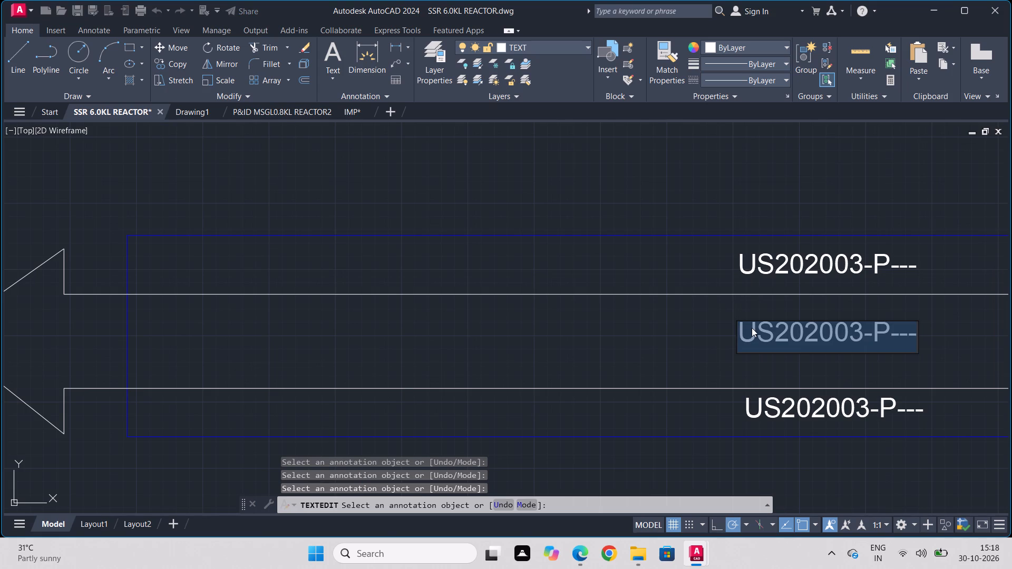
text(COND)
key(Return)
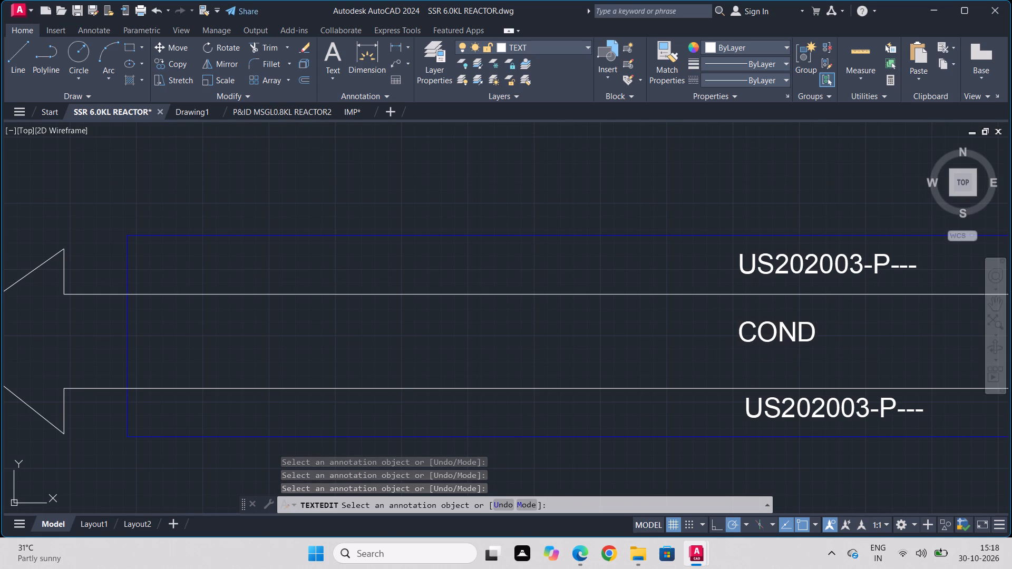
click(763, 417)
click(761, 409)
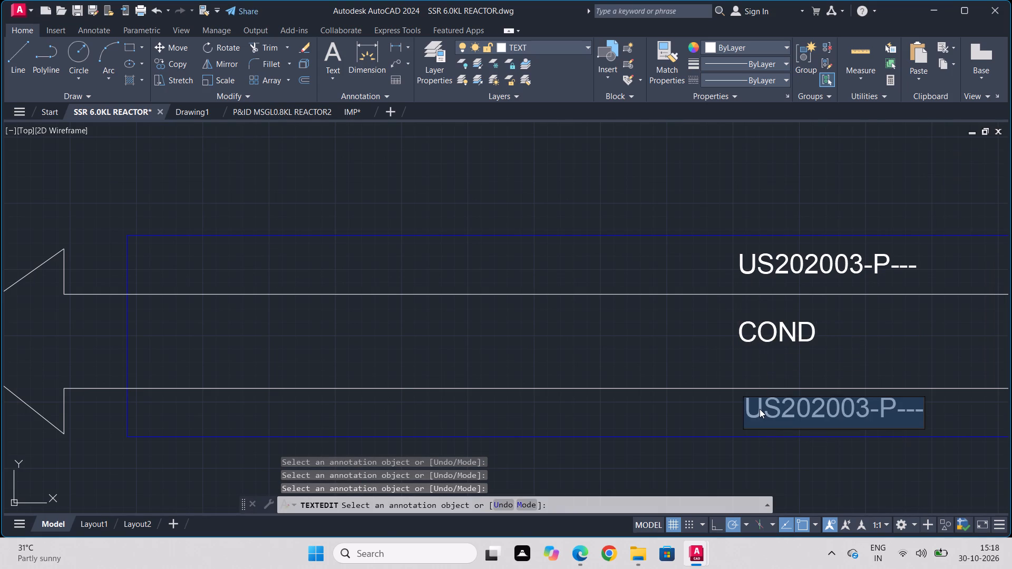
text(TO)
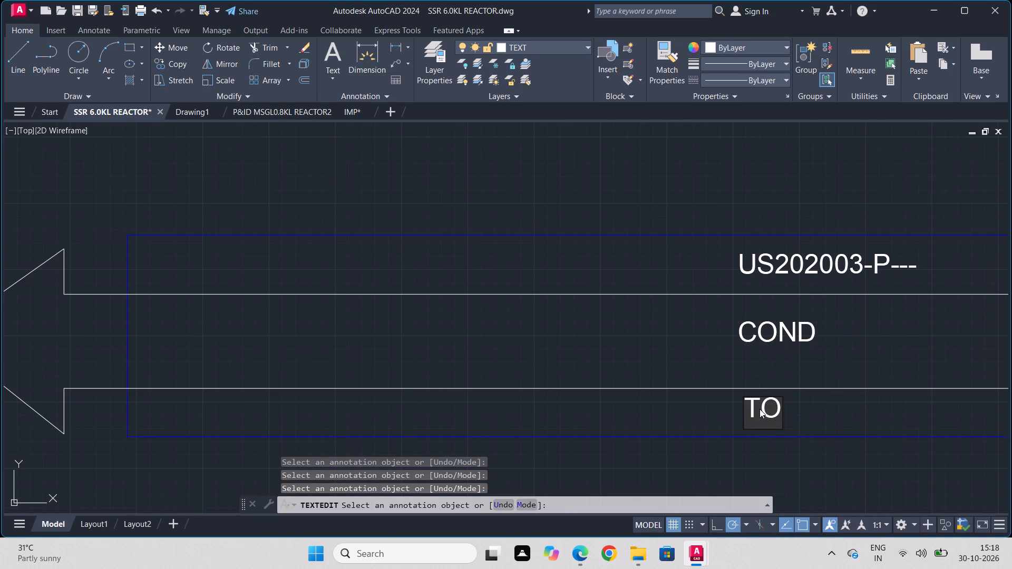
key(space)
text(CONDENSATE)
key(Return)
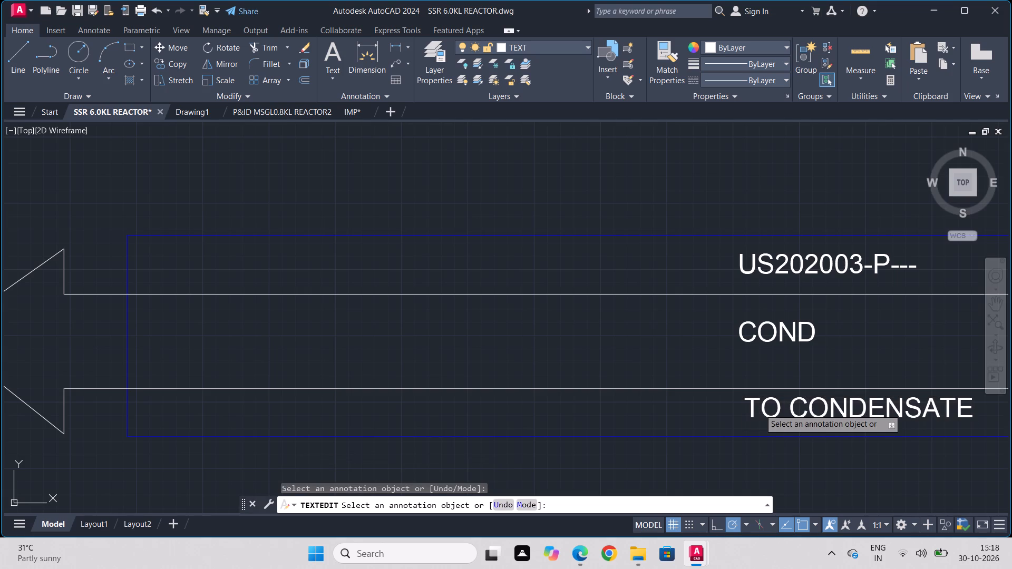
Set the bottom text of the COND arrow tag to TO CONDENSATE TANK.
click(760, 409)
drag(759, 409, 767, 406)
click(767, 406)
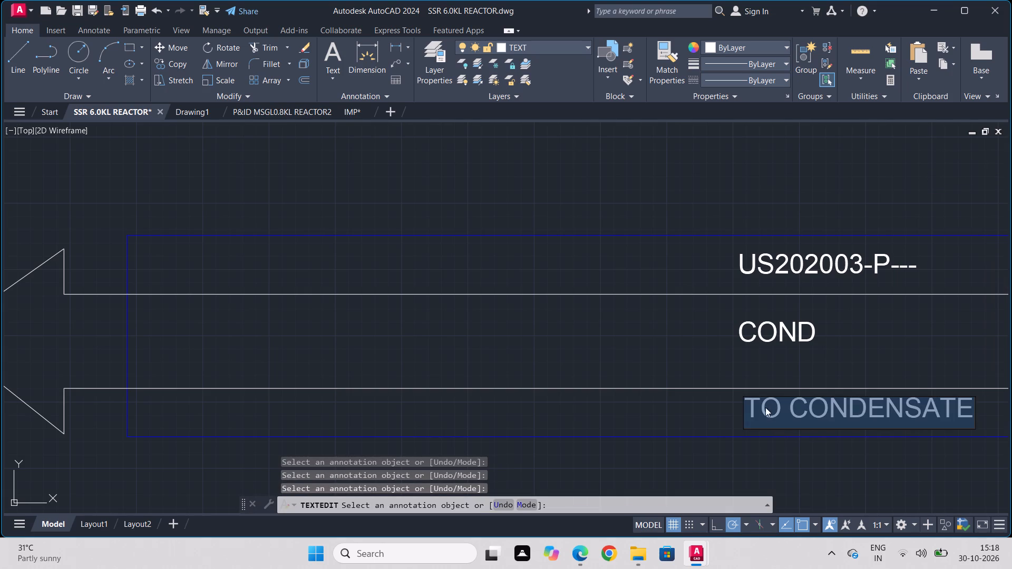
text(TO)
key(space)
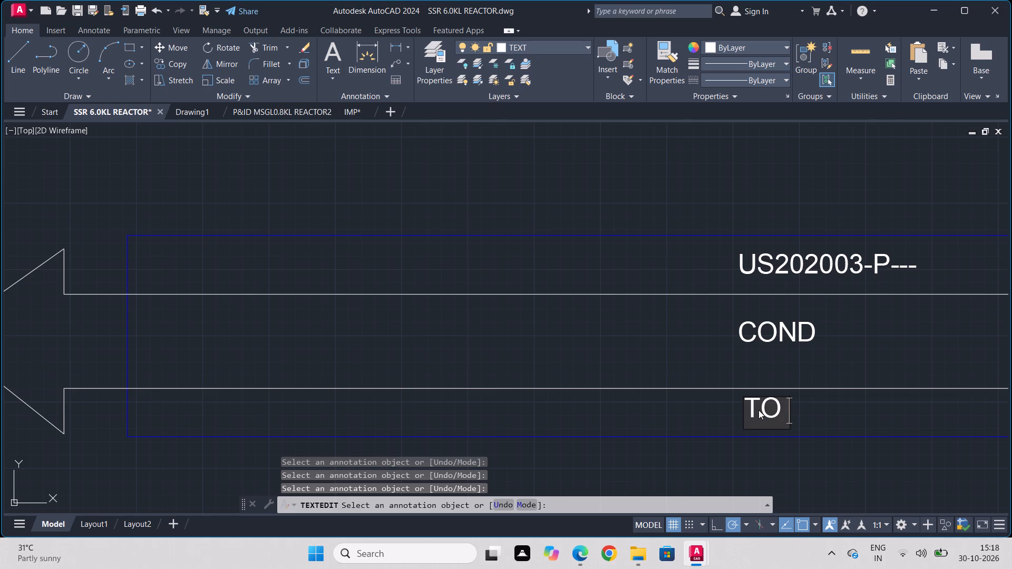
text(CONDENS)
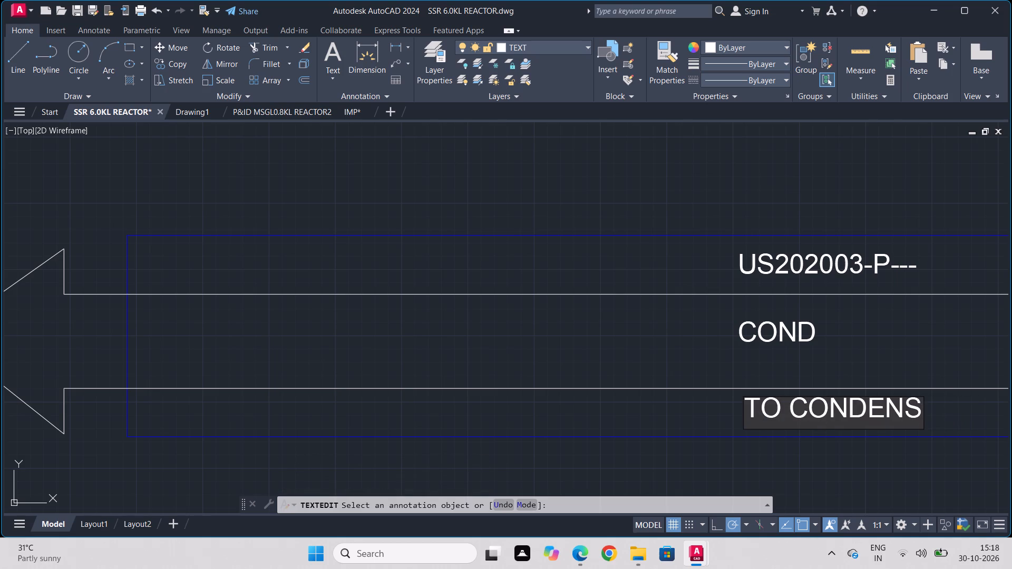
text(ate r)
key(BackSpace)
key(t)
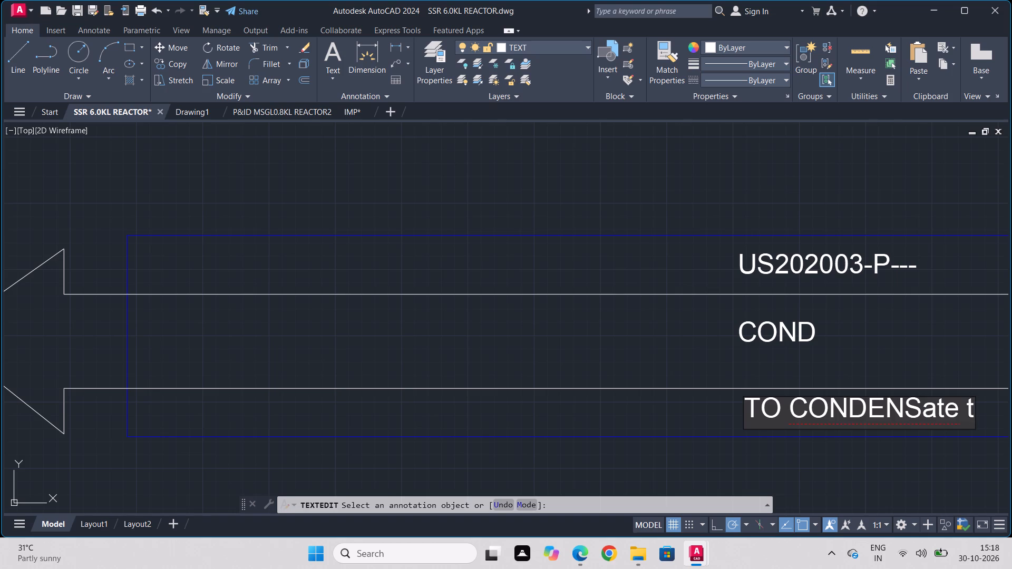
triple_click(759, 408)
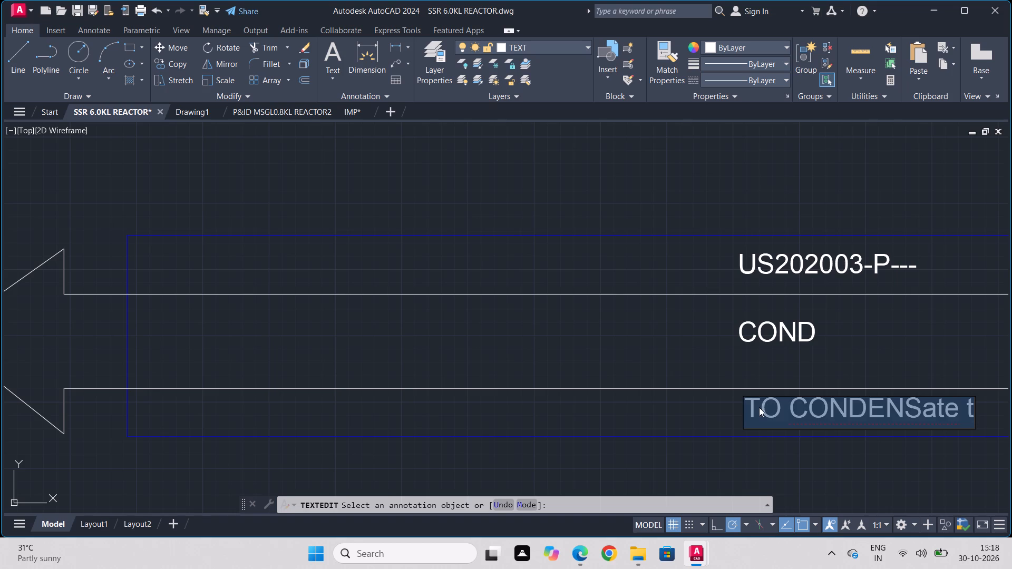
text(TO CONDEN)
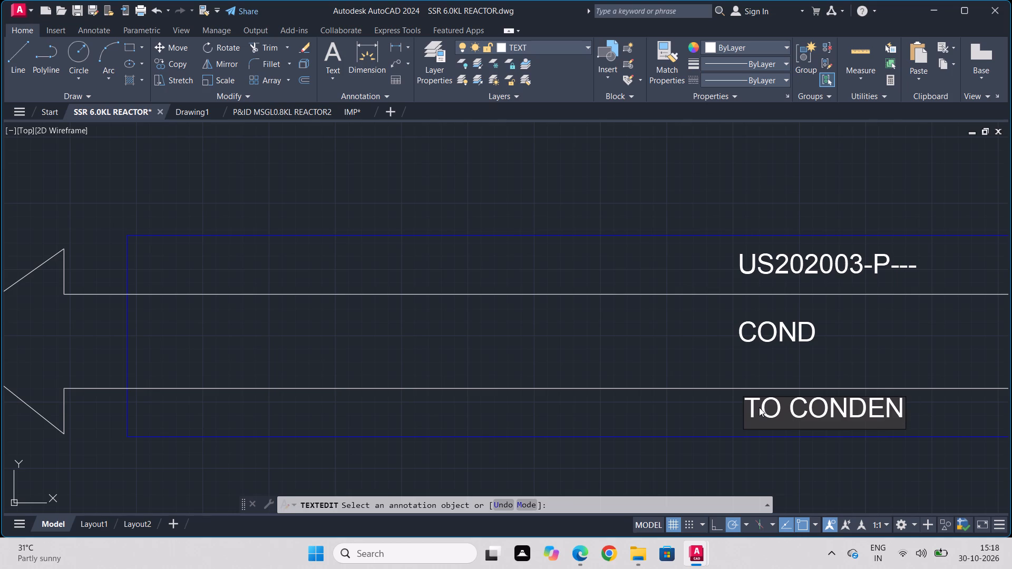
text(SATE TAN)
key(k)
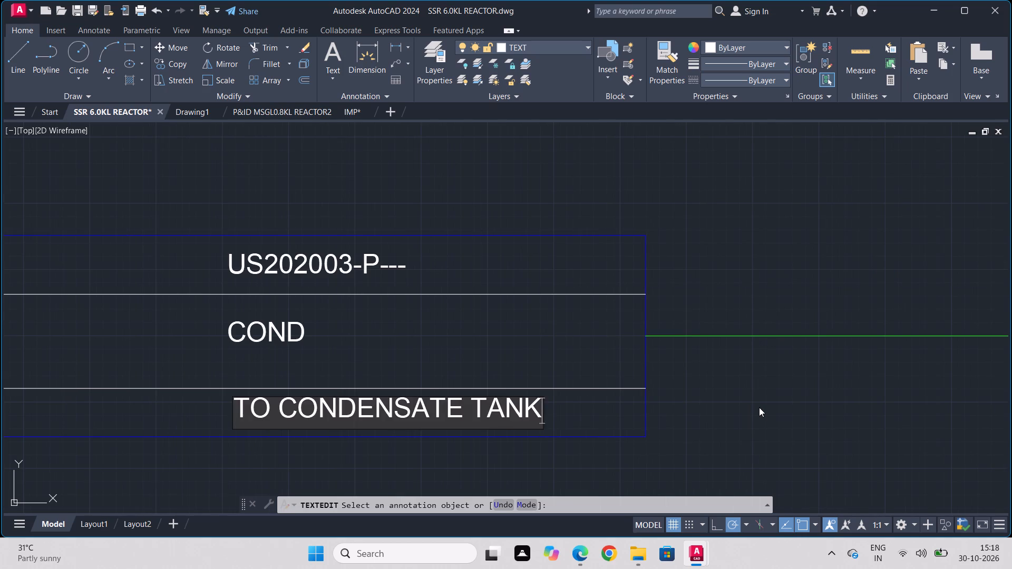
key(Return)
In the arrow tag below COND, change the middle text to UTILITY and the bottom text to DRAIN, and finish text editing.
scroll(752, 408, down, 1)
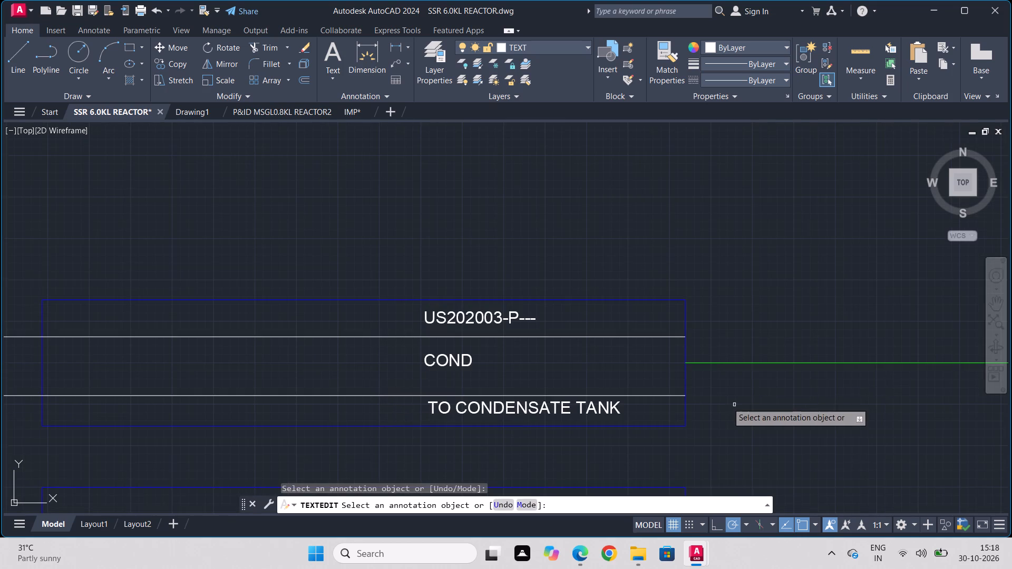
middle_drag(597, 483, 663, 192)
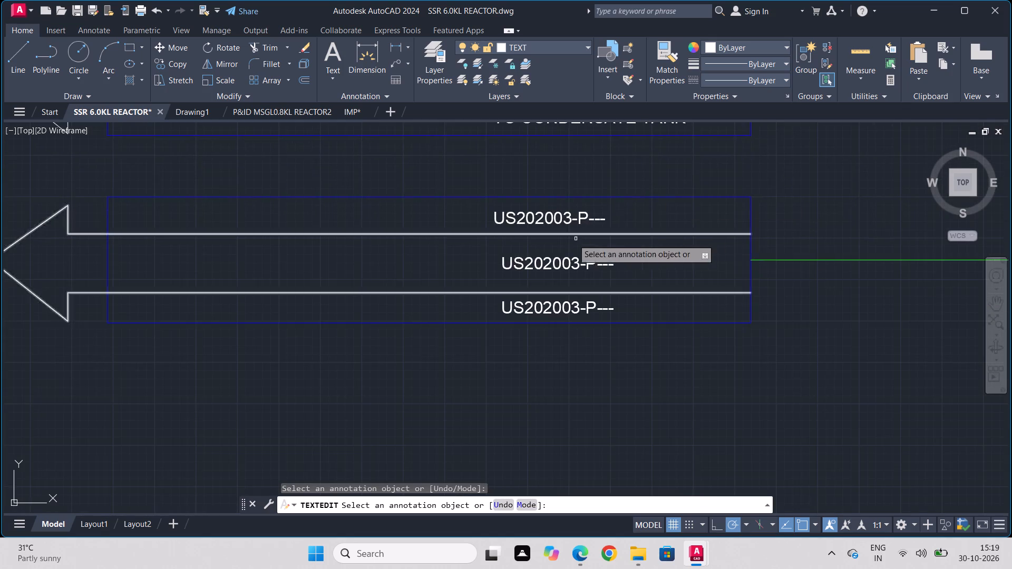
scroll(563, 249, up, 1)
click(526, 280)
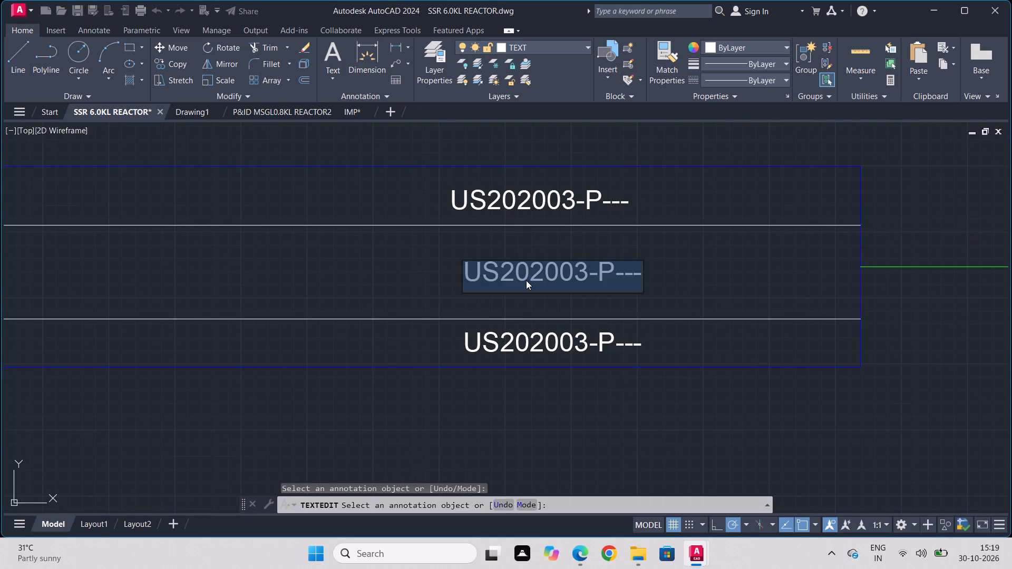
text(UTILITY)
key(Return)
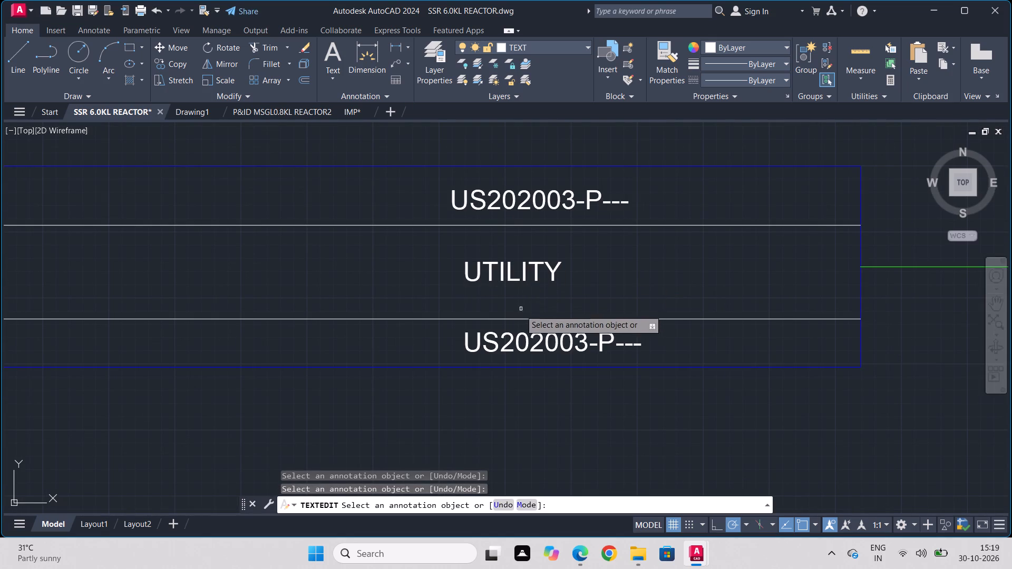
click(509, 337)
text(DR)
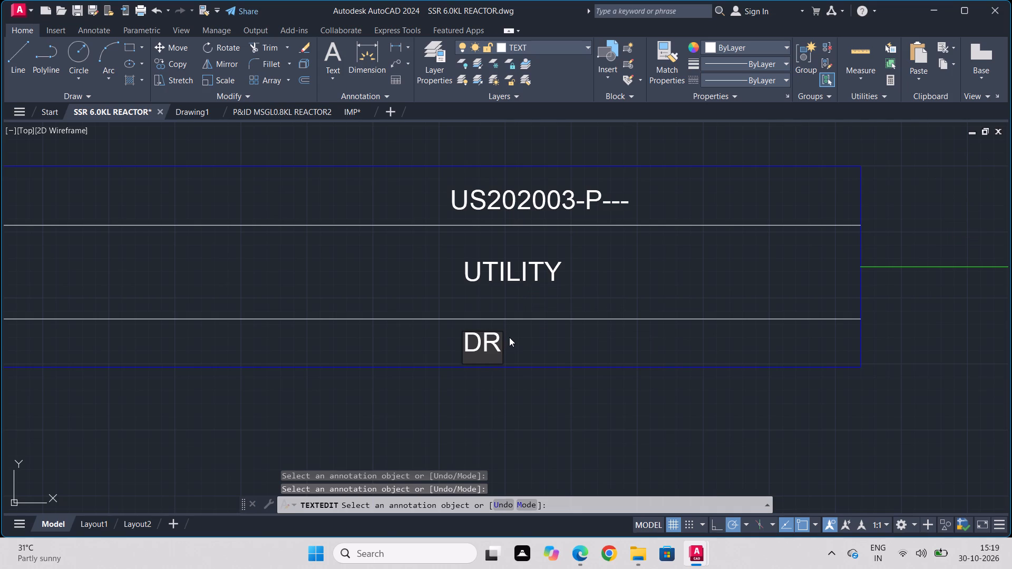
text(AIN)
key(Return)
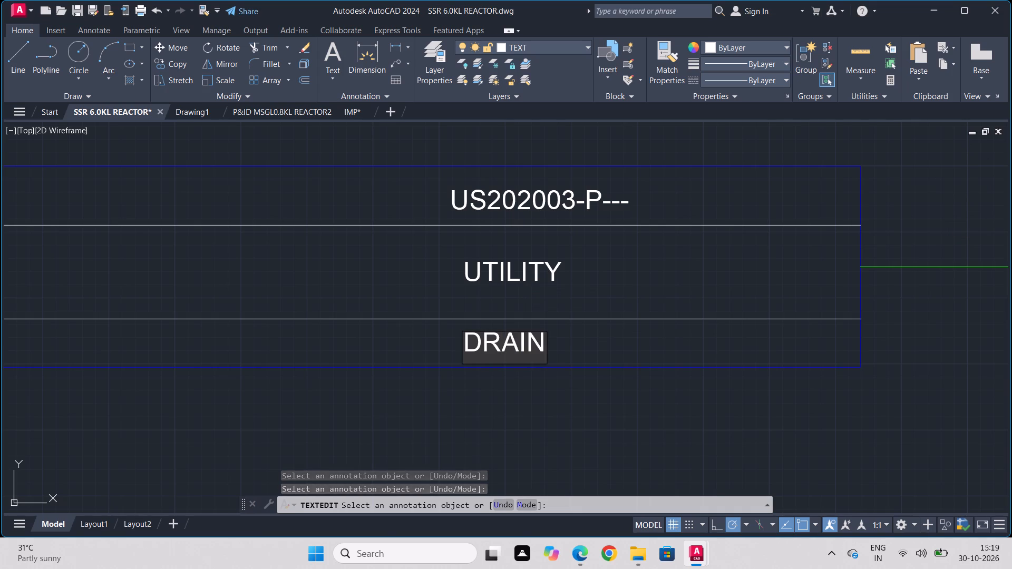
key(Escape)
Copy the NITROGEN text from the topmost nitrogen arrow tag to just above its green line, beyond the arrowhead.
scroll(599, 328, down, 2)
scroll(654, 323, up, 1)
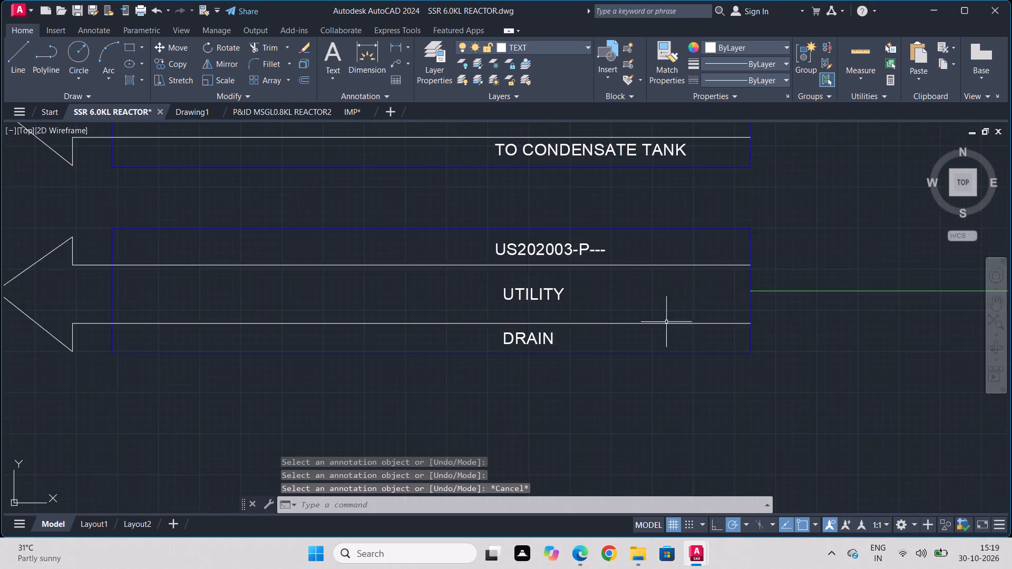
scroll(785, 322, down, 2)
scroll(785, 322, up, 3)
scroll(785, 322, down, 2)
scroll(668, 248, down, 2)
scroll(716, 171, down, 2)
middle_drag(716, 174, 670, 441)
scroll(643, 163, up, 4)
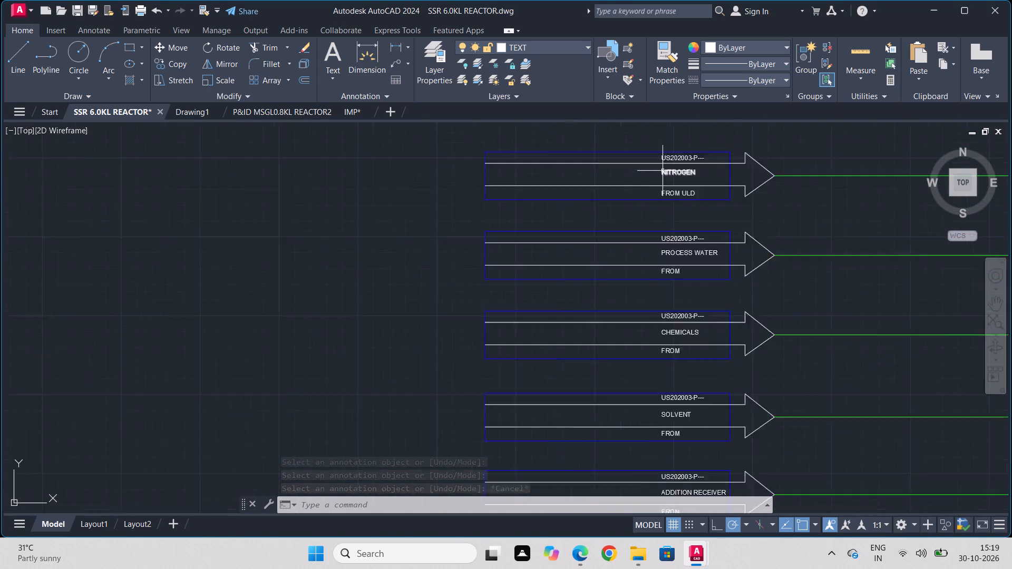
scroll(664, 171, up, 1)
click(680, 172)
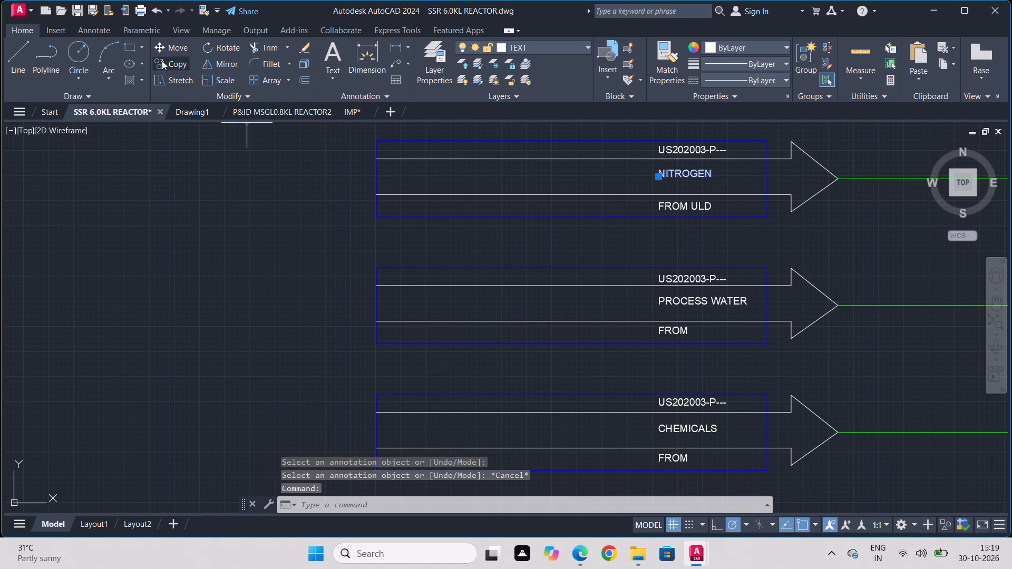
click(162, 61)
click(662, 180)
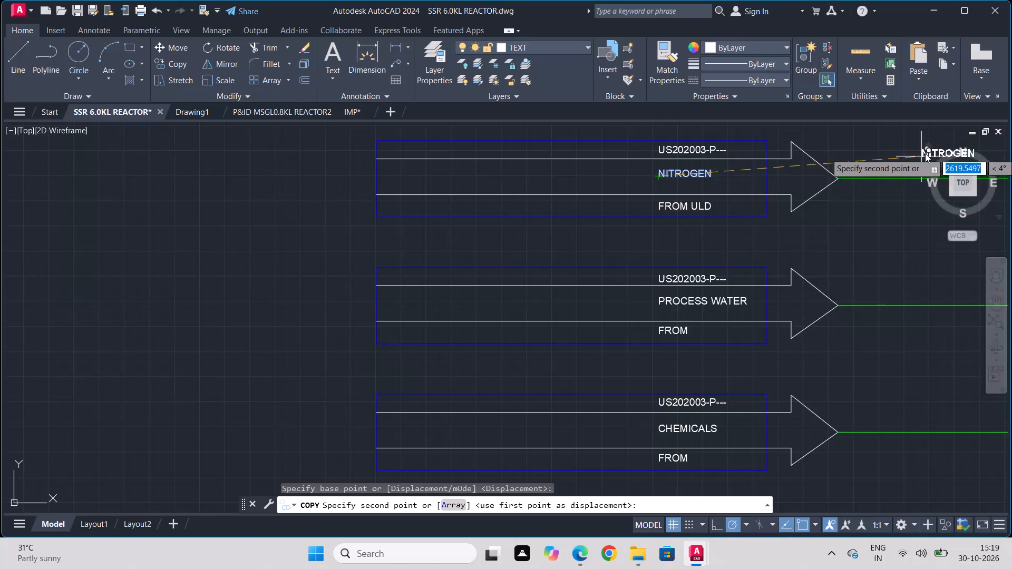
middle_drag(925, 153, 574, 235)
scroll(606, 253, up, 2)
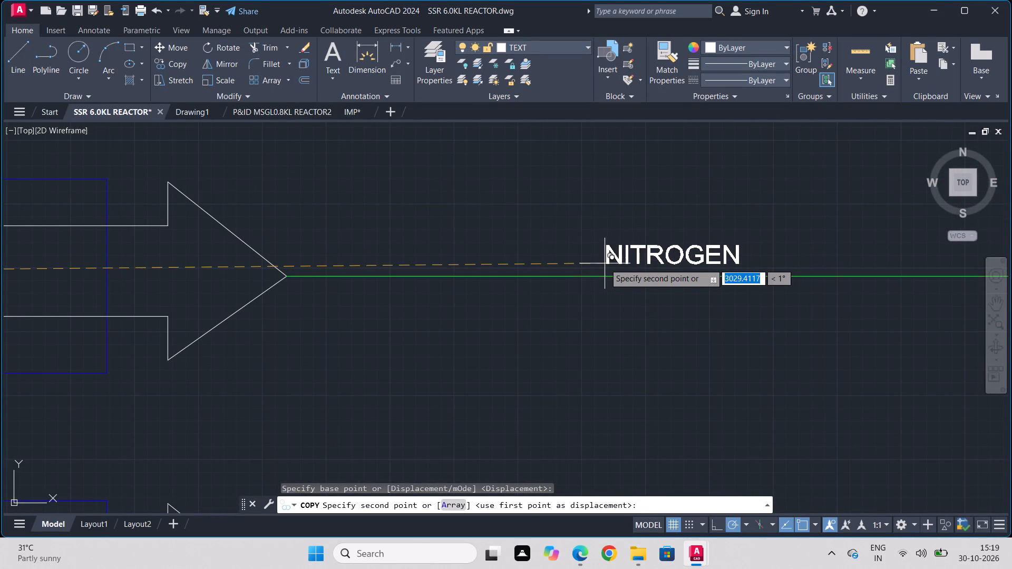
scroll(605, 263, up, 1)
scroll(605, 263, down, 1)
scroll(605, 263, up, 1)
click(604, 263)
Place two more copies of the NITROGEN text, spaced apart, just above the green line of the PROCESS WATER tag.
scroll(596, 367, down, 1)
middle_drag(597, 377, 600, 358)
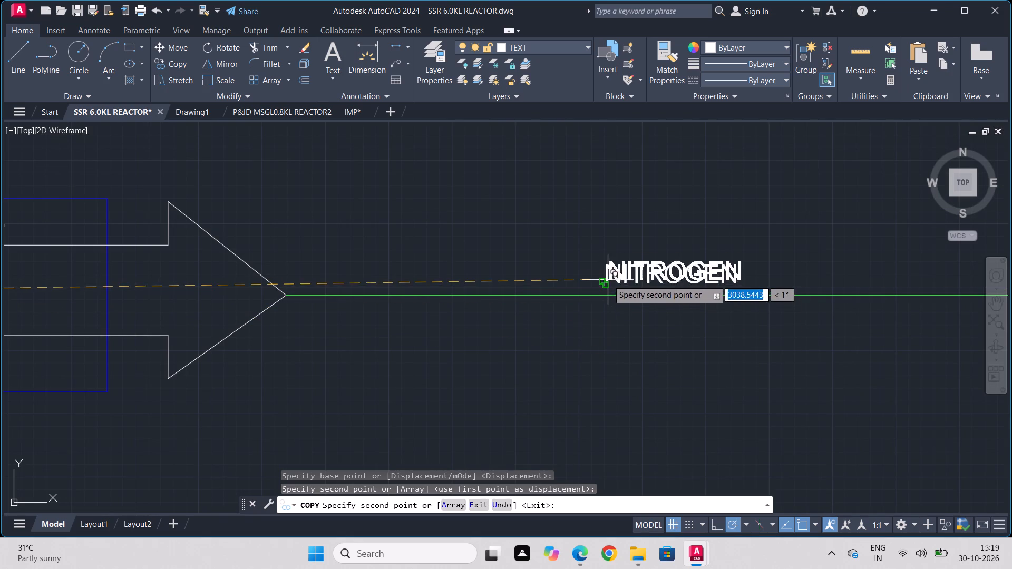
middle_drag(602, 400, 562, 212)
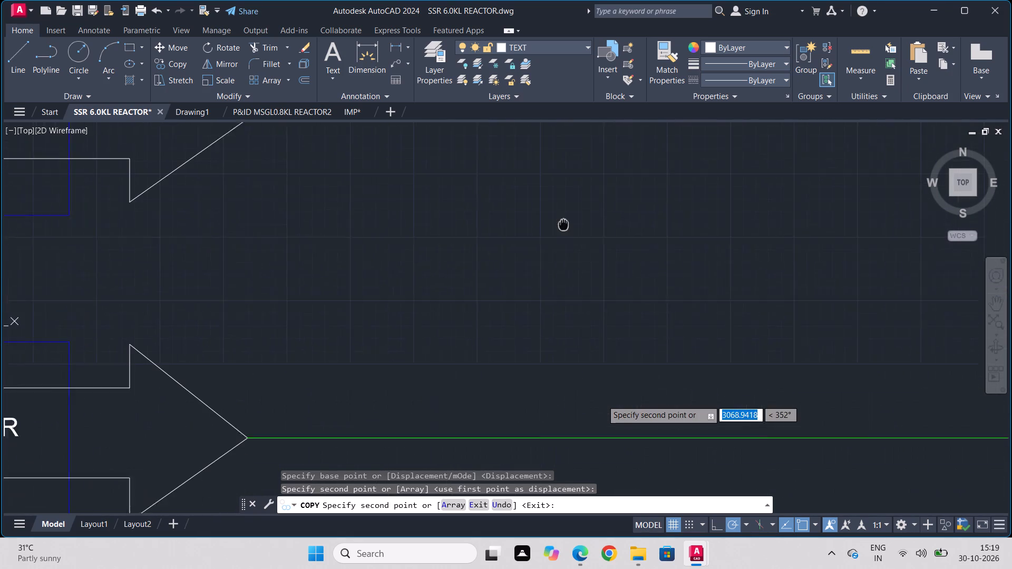
middle_drag(562, 212, 562, 202)
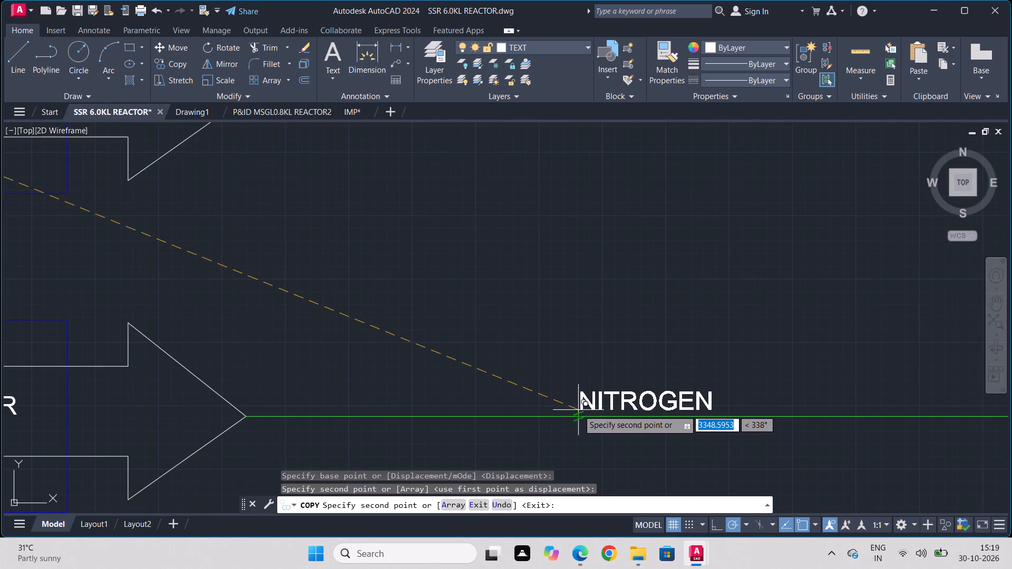
click(578, 410)
middle_drag(741, 391, 520, 304)
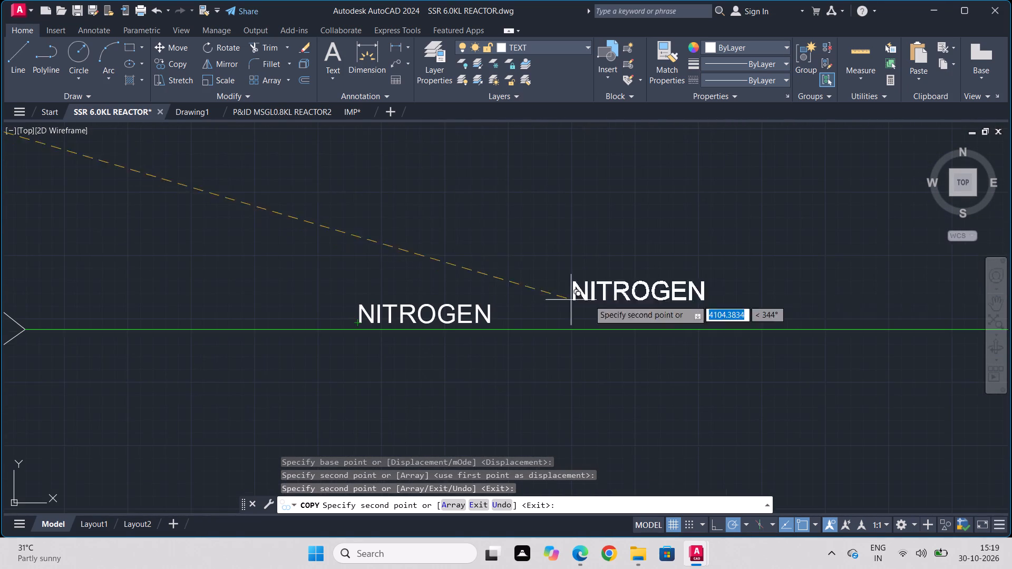
click(799, 320)
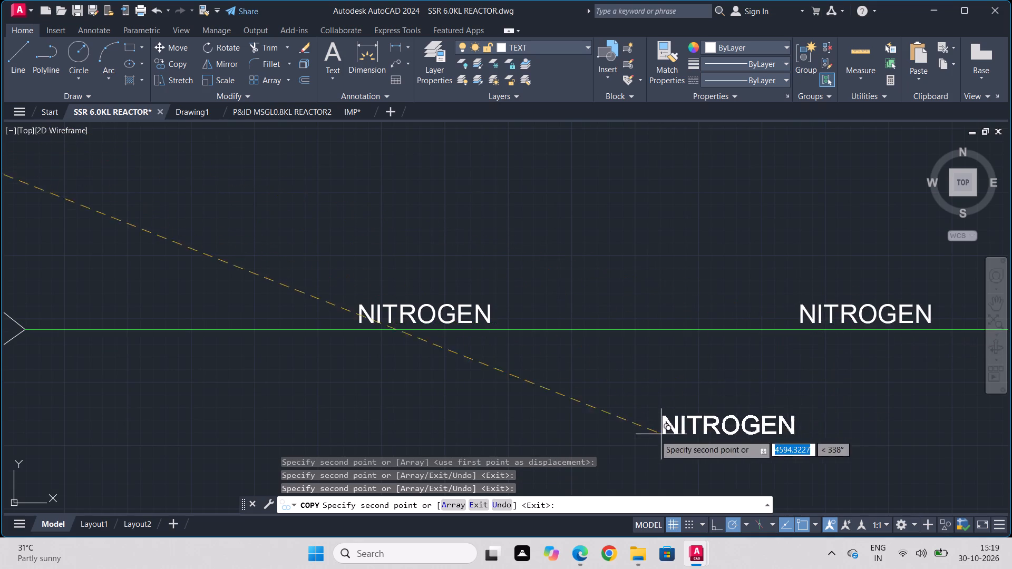
Place one NITROGEN copy above the CHEMICALS line and two, spaced apart, above the SOLVENT line.
scroll(576, 427, down, 1)
middle_drag(557, 414, 556, 173)
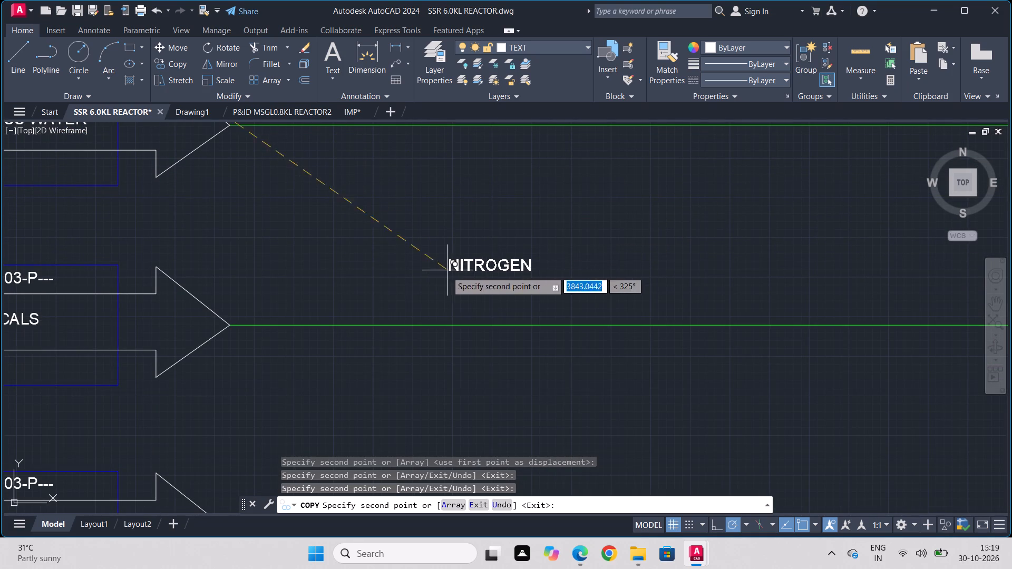
scroll(434, 319, up, 2)
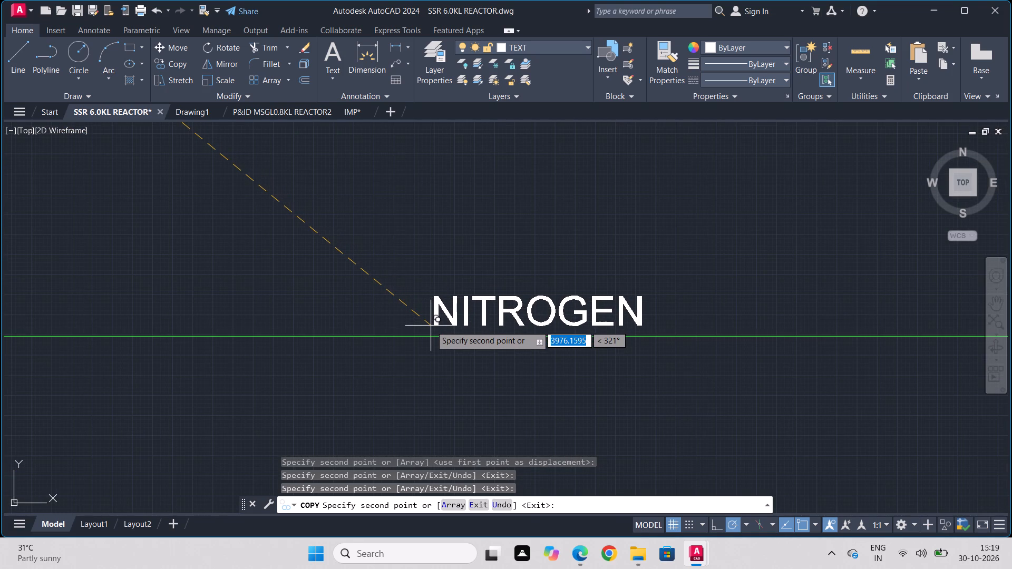
click(431, 326)
scroll(554, 414, down, 1)
middle_drag(508, 387, 512, 265)
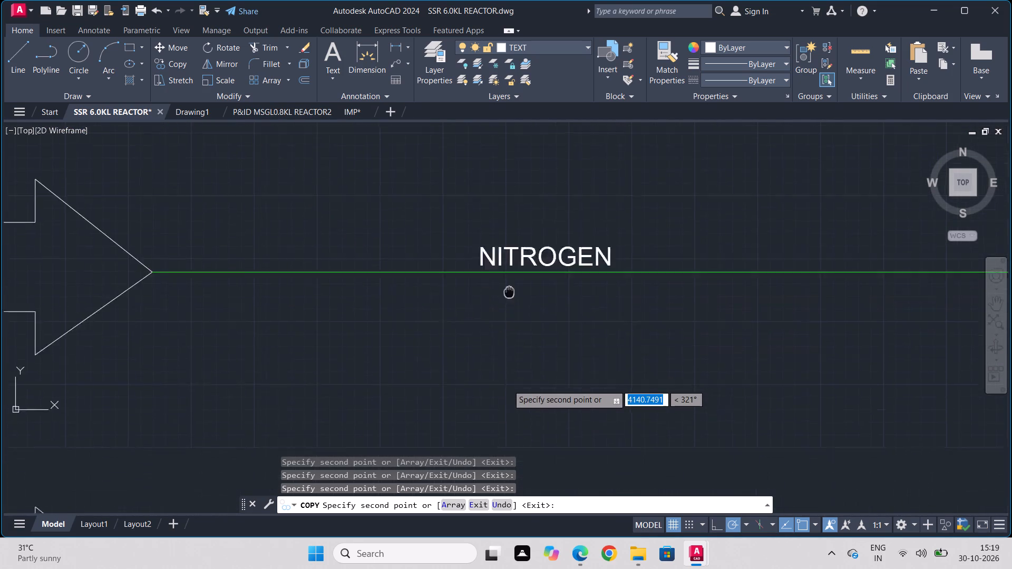
middle_drag(512, 265, 523, 136)
middle_drag(497, 401, 476, 262)
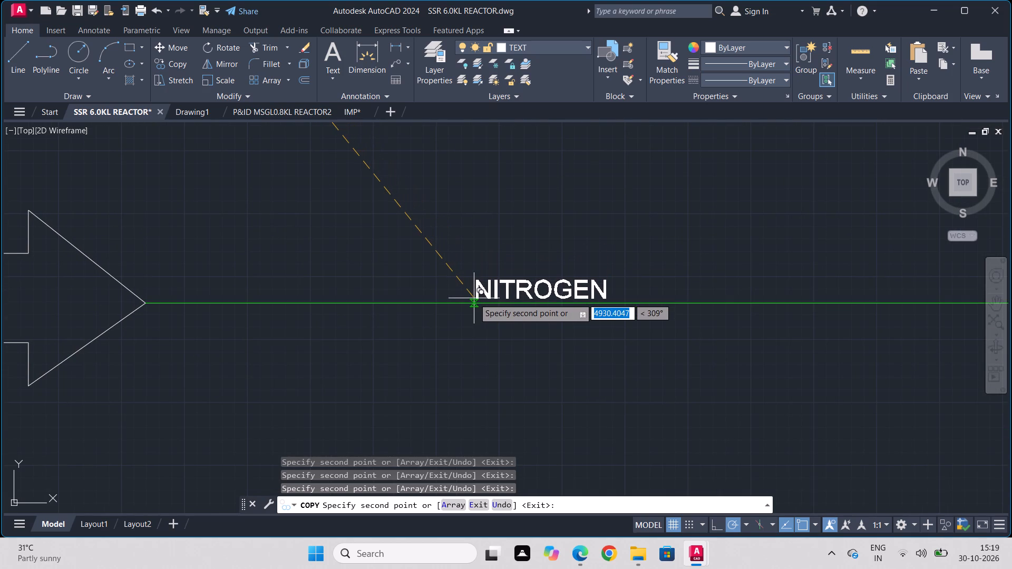
click(474, 298)
middle_drag(802, 277, 454, 336)
scroll(802, 277, down, 1)
scroll(464, 318, down, 1)
scroll(505, 286, down, 1)
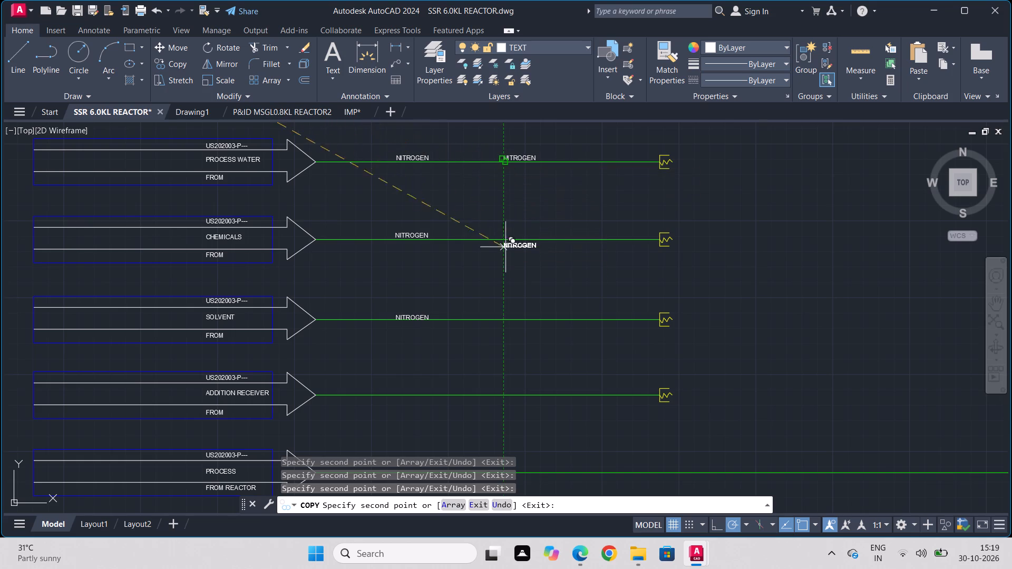
click(503, 314)
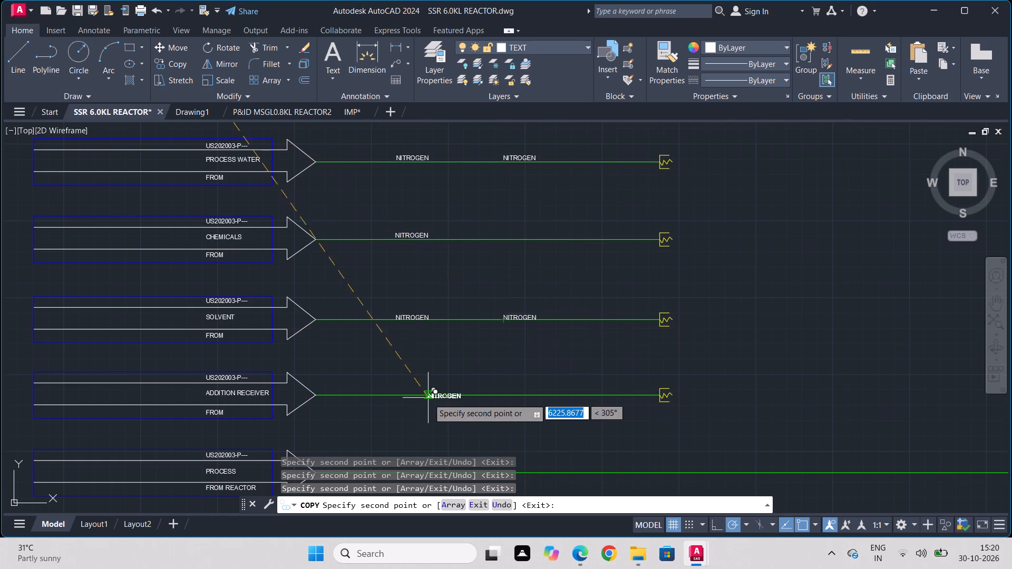
Place one NITROGEN copy above the ADDITION RECEIVER line and two, spaced apart, above the PROCESS line.
scroll(421, 402, down, 1)
middle_drag(395, 375, 528, 246)
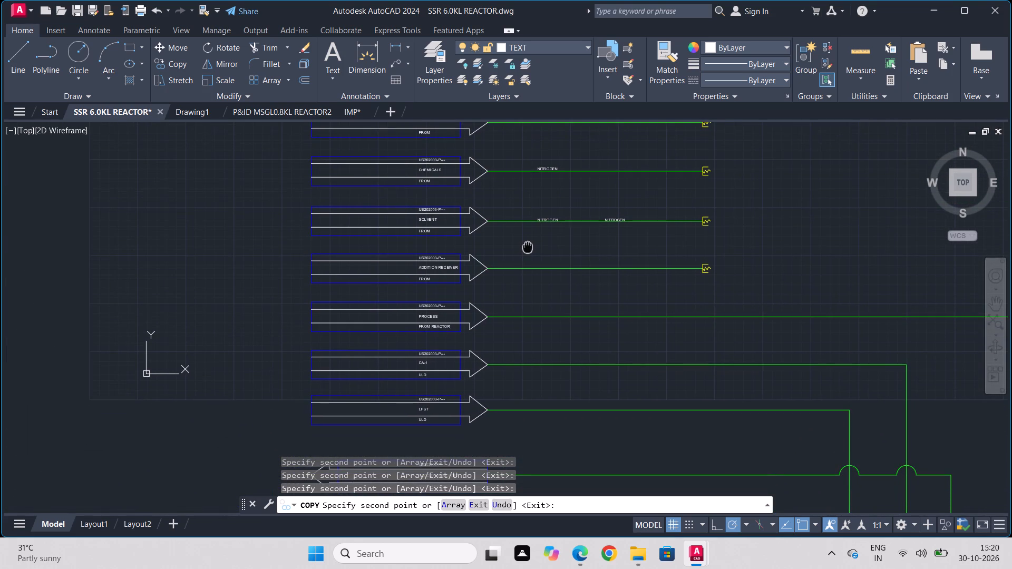
middle_drag(528, 246, 528, 246)
scroll(527, 248, up, 2)
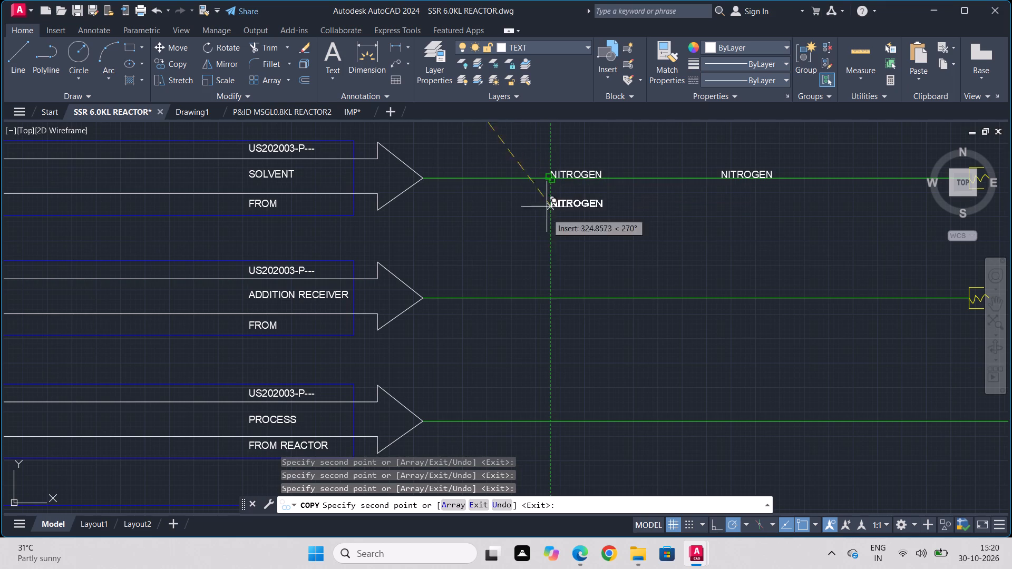
click(552, 293)
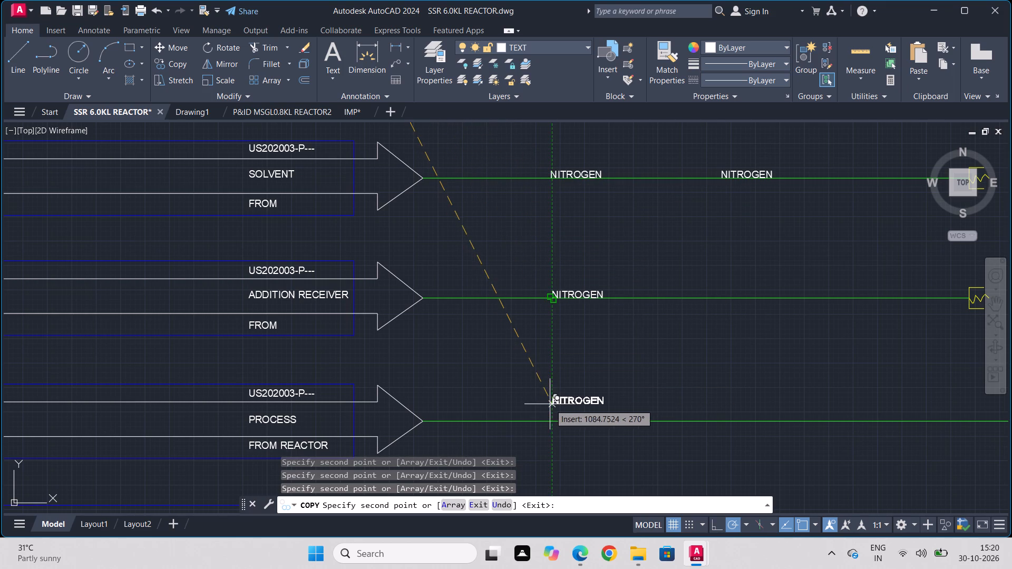
click(552, 415)
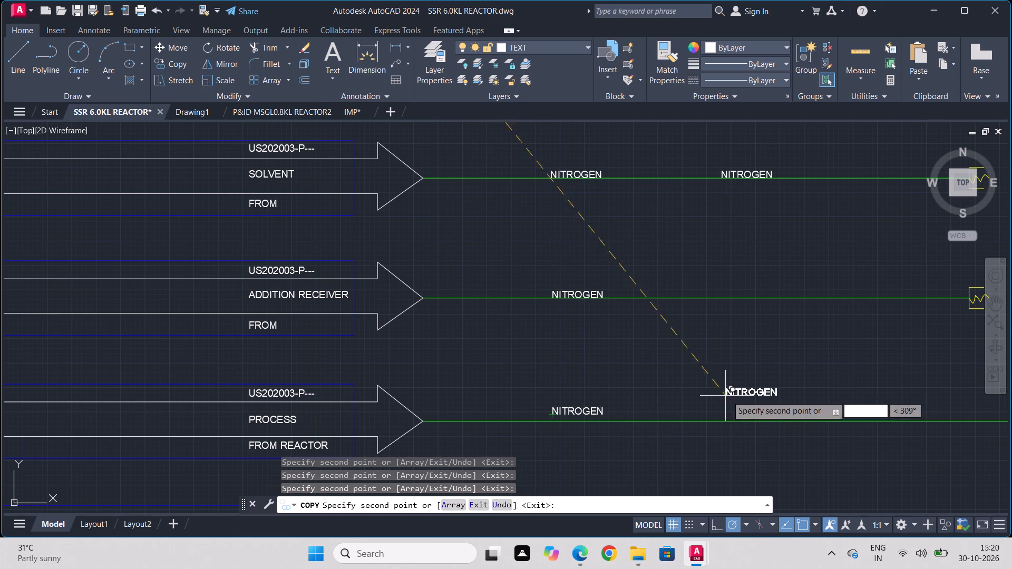
click(776, 411)
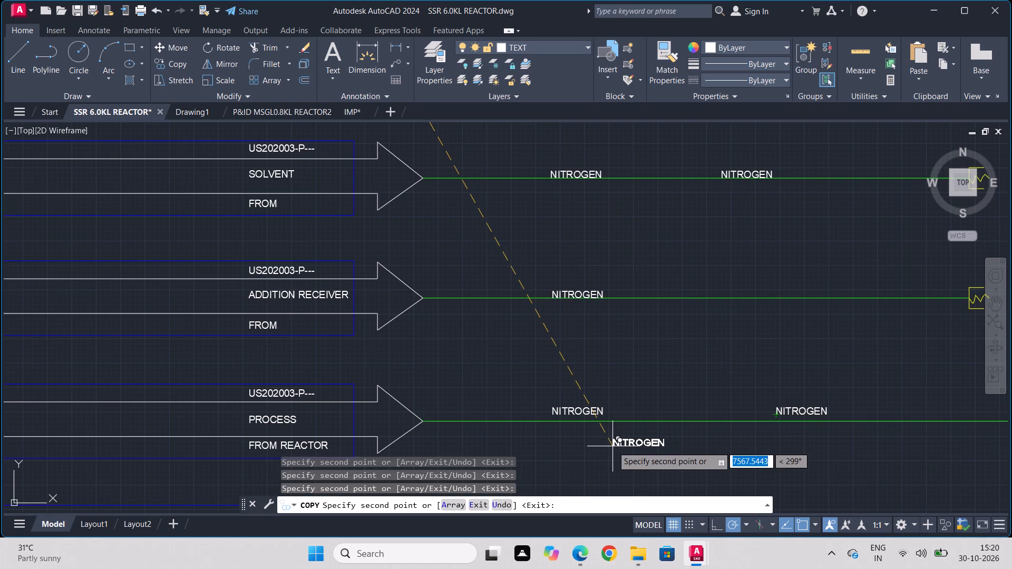
Place one NITROGEN copy above each of the CA-1 and LPST lines and two above the VACCUM INSULATED line.
middle_drag(612, 446, 587, 212)
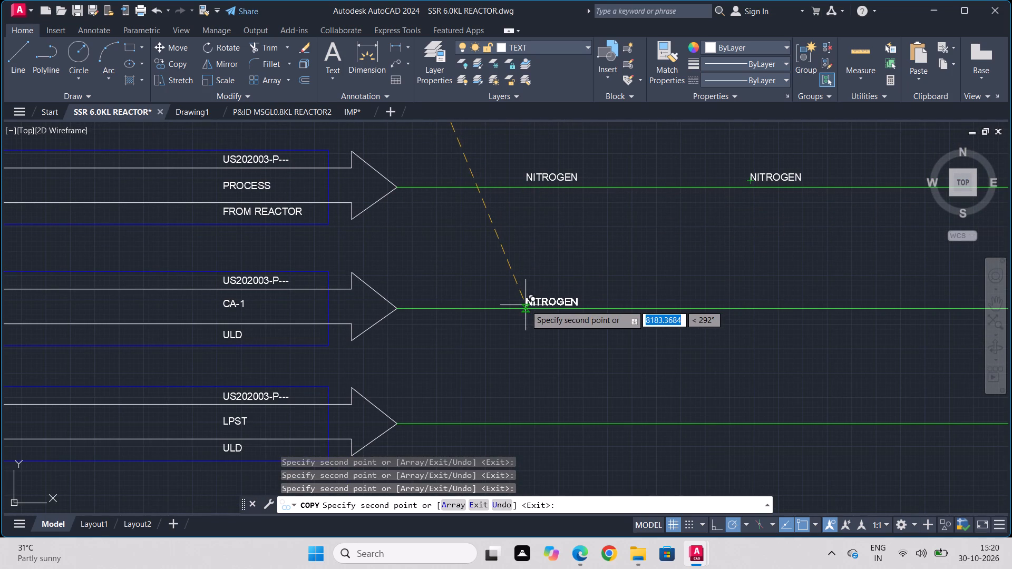
click(526, 303)
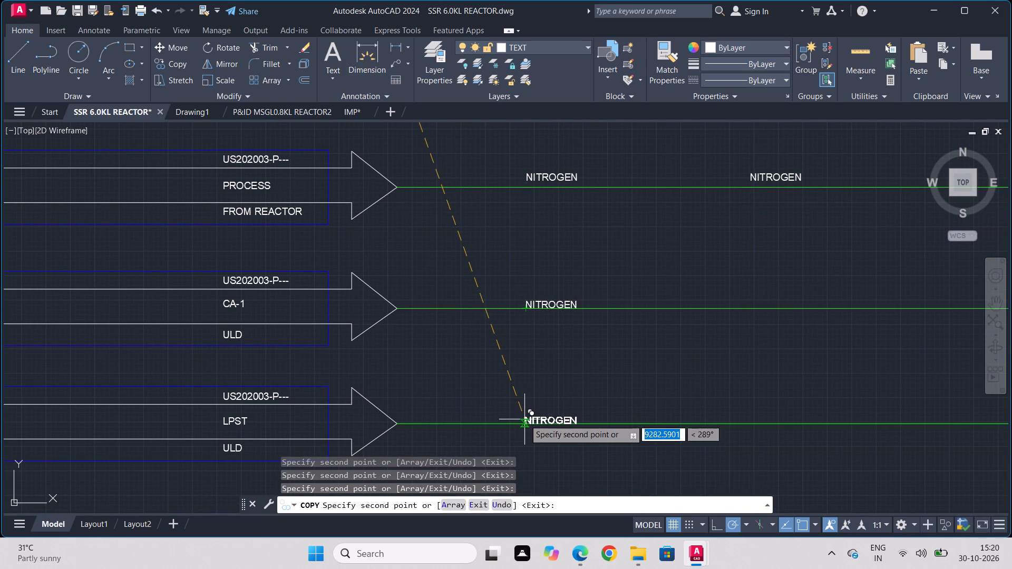
click(524, 419)
middle_drag(572, 418, 573, 214)
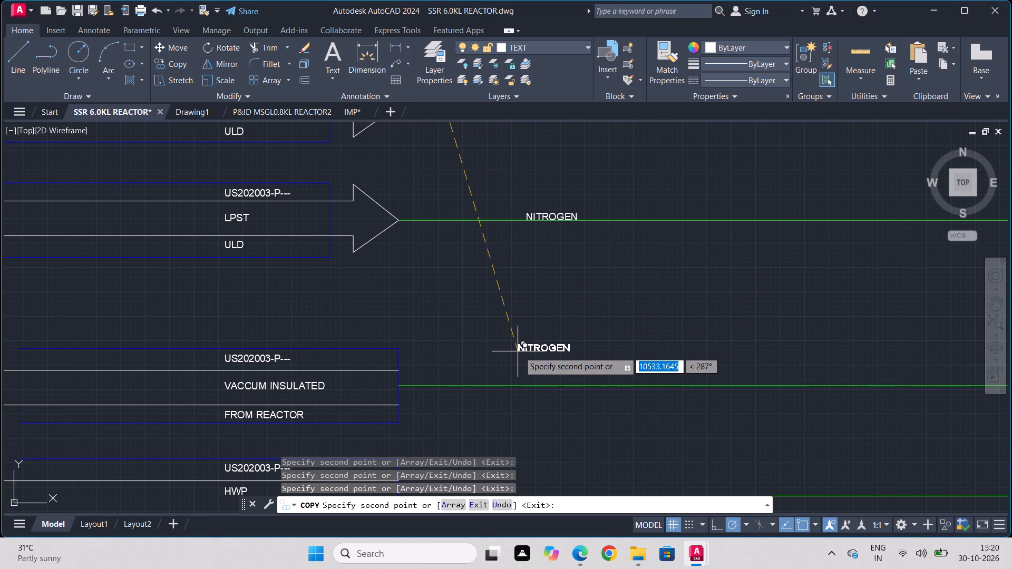
click(671, 381)
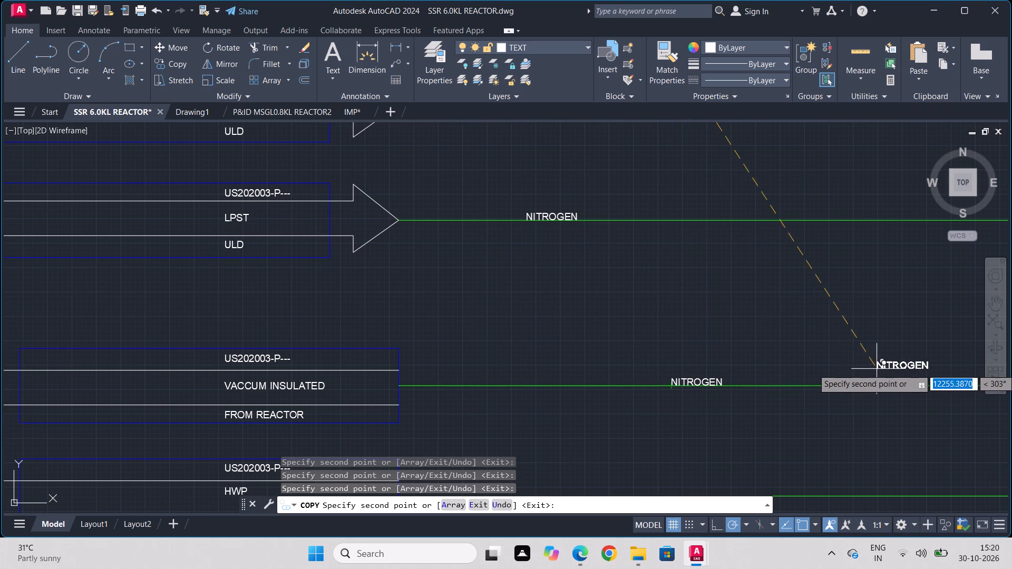
click(896, 380)
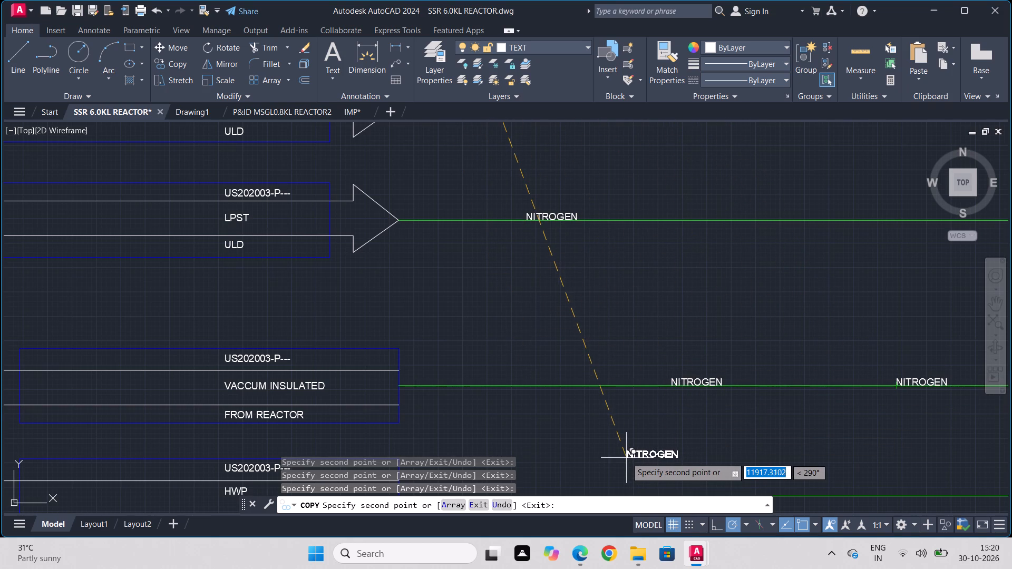
Place one NITROGEN copy just above each of the HWP, HOT OIL, CHBR and CHWR lines.
middle_drag(626, 457, 575, 179)
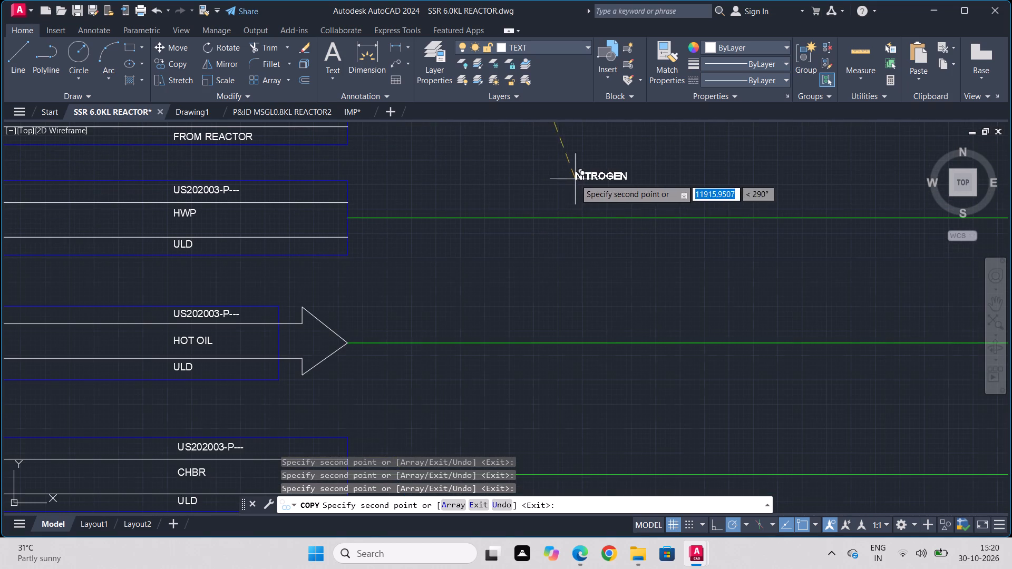
click(546, 211)
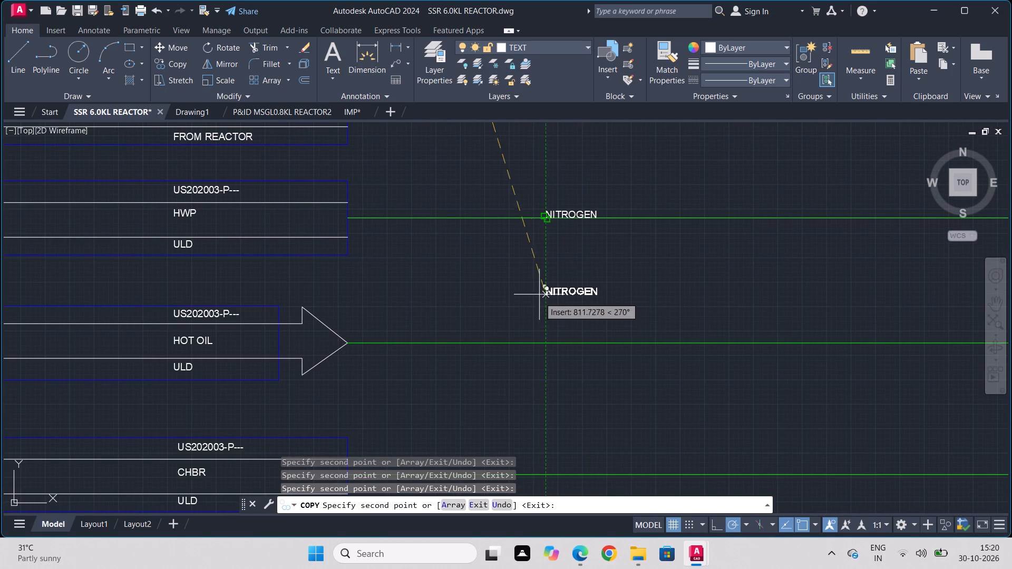
click(546, 337)
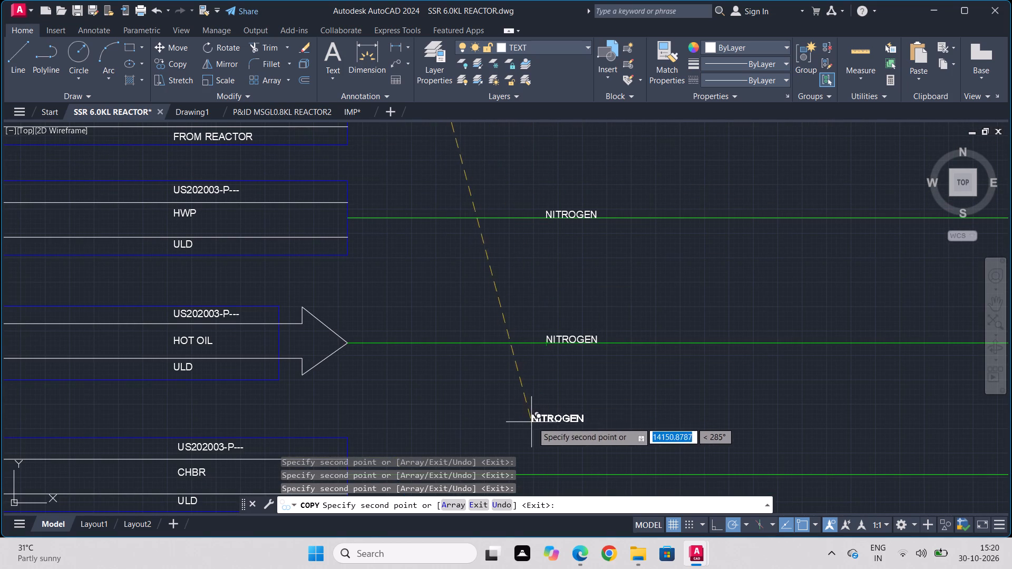
middle_drag(542, 418, 553, 214)
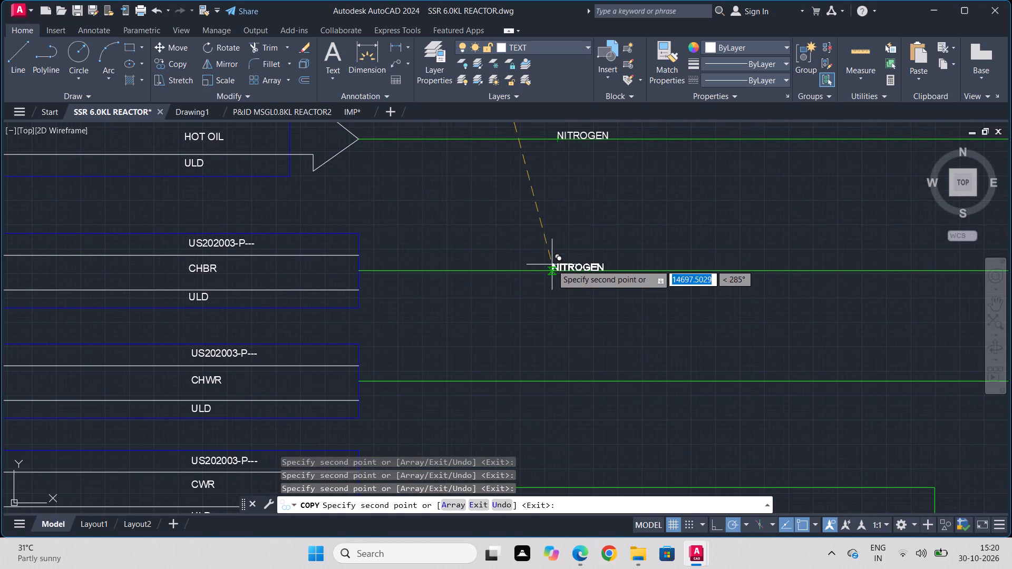
click(552, 264)
click(550, 378)
Place one NITROGEN copy above each of the CWR, HOT OIL RETIRN, HWS and CHBS lines.
middle_drag(534, 435, 556, 216)
click(569, 264)
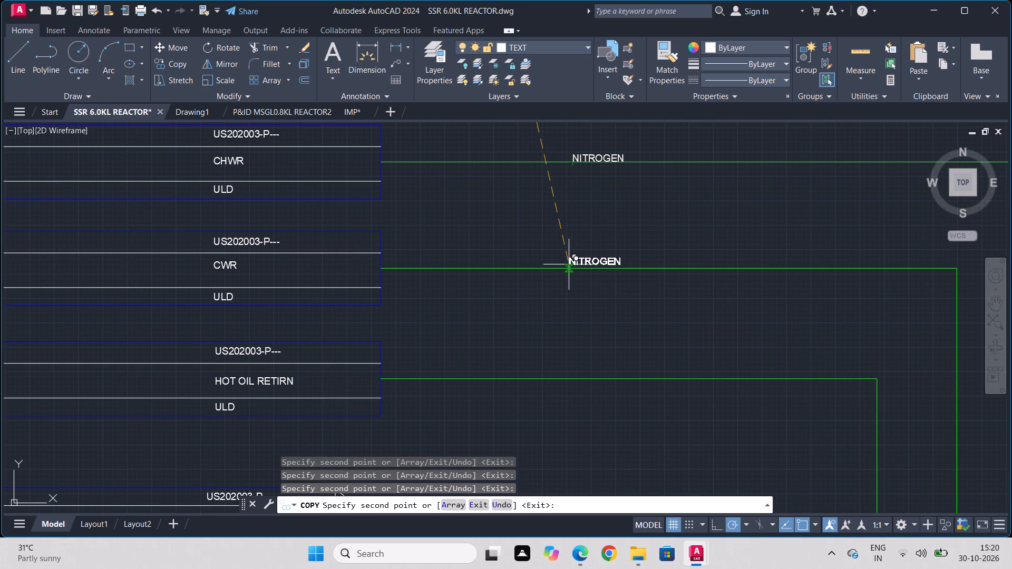
click(570, 374)
middle_drag(549, 409, 551, 391)
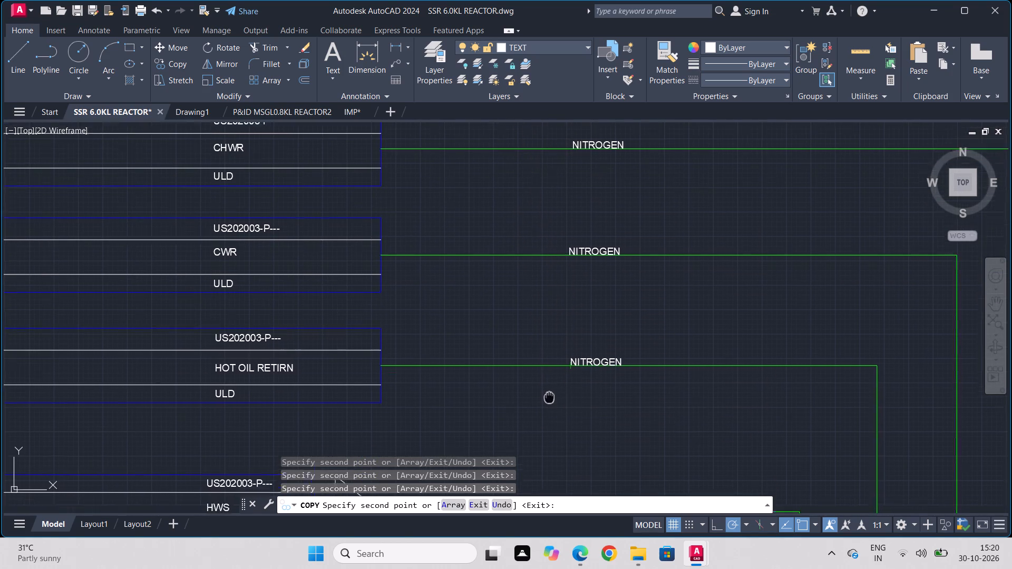
middle_drag(551, 391, 593, 175)
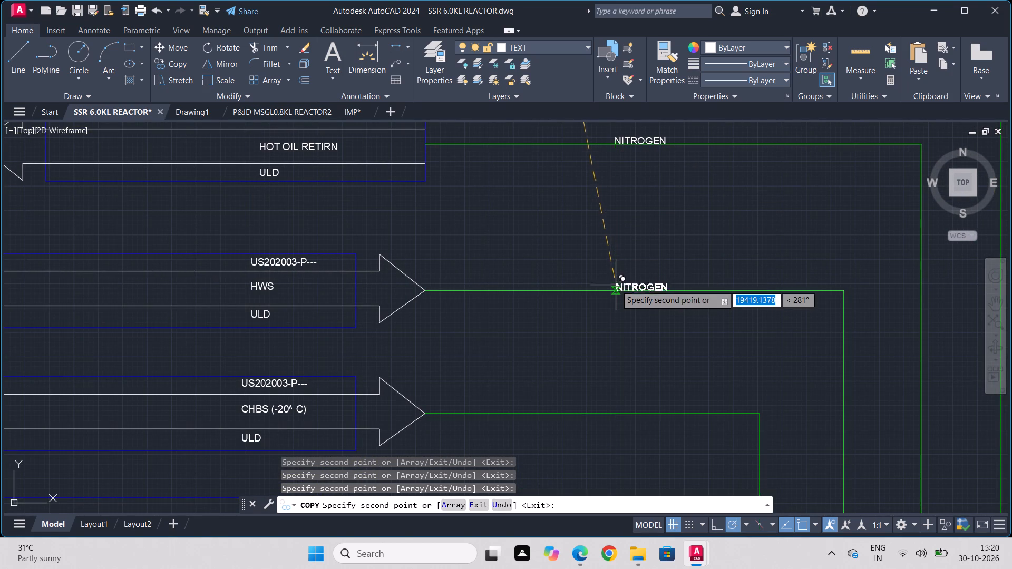
click(616, 284)
click(606, 405)
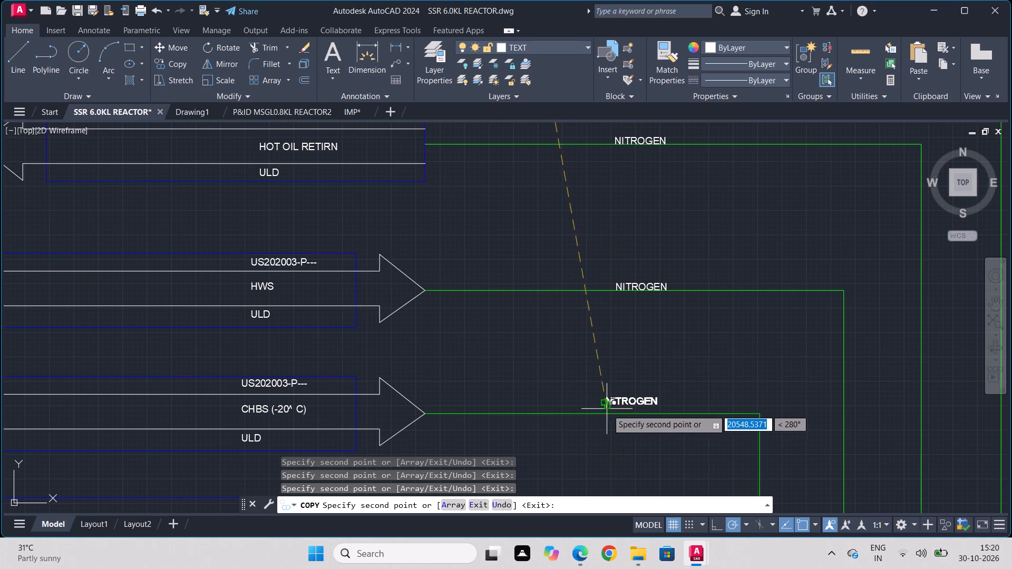
Place one NITROGEN copy above each of the CHWS and CWS lines and end the copying.
middle_drag(666, 417, 643, 192)
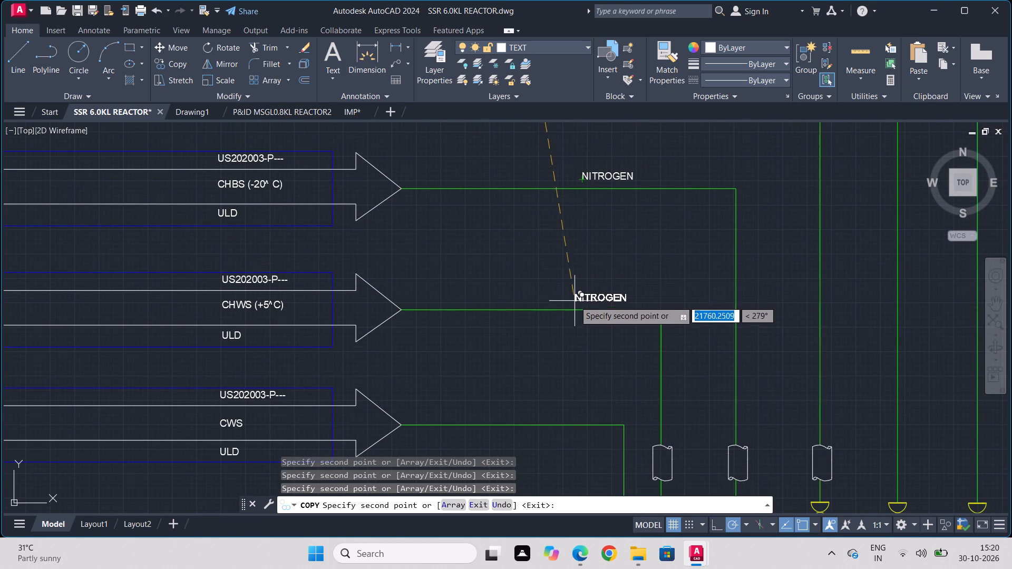
click(575, 309)
middle_drag(565, 365, 565, 365)
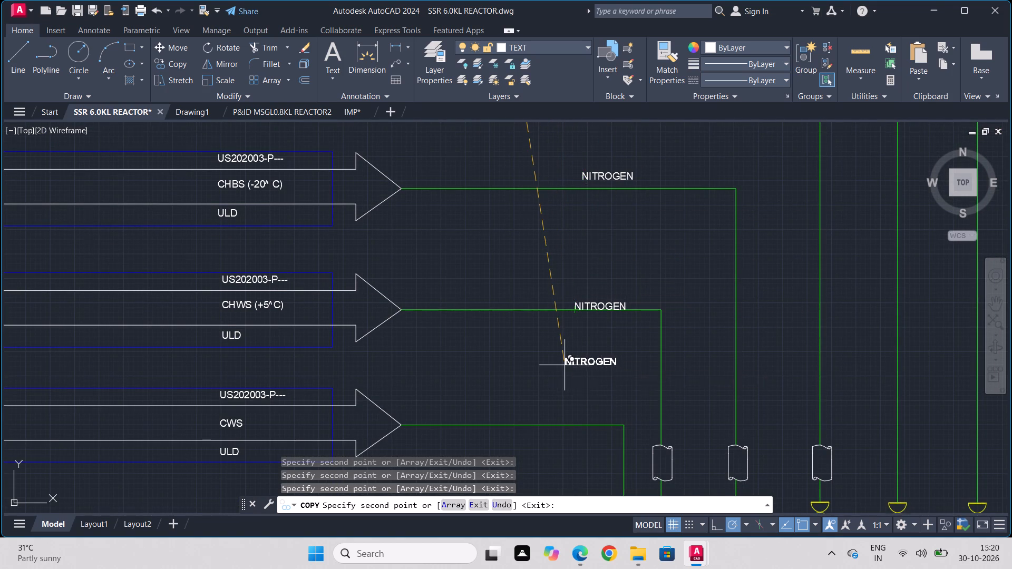
middle_drag(565, 365, 600, 232)
click(589, 288)
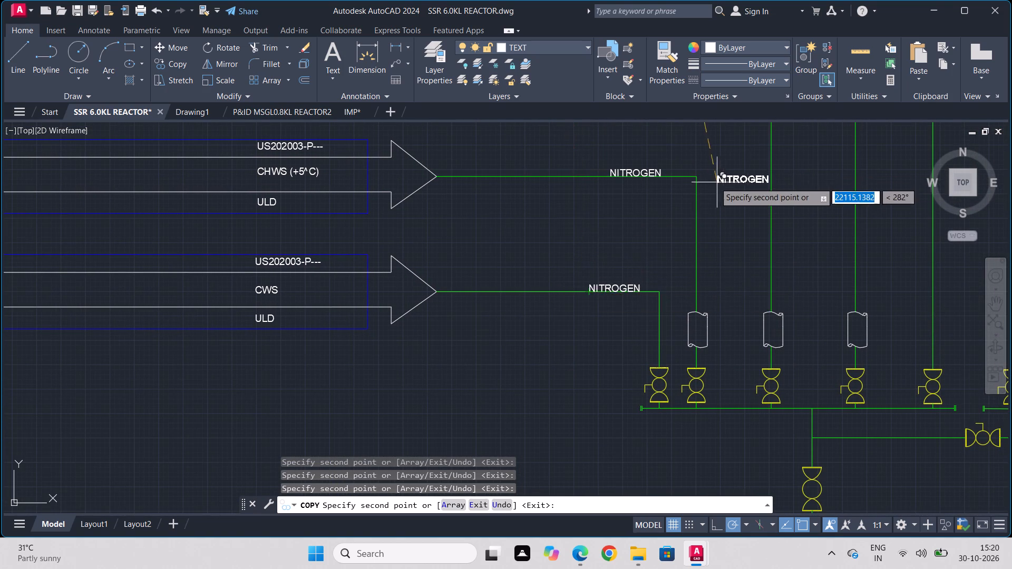
scroll(702, 196, down, 1)
scroll(592, 201, down, 1)
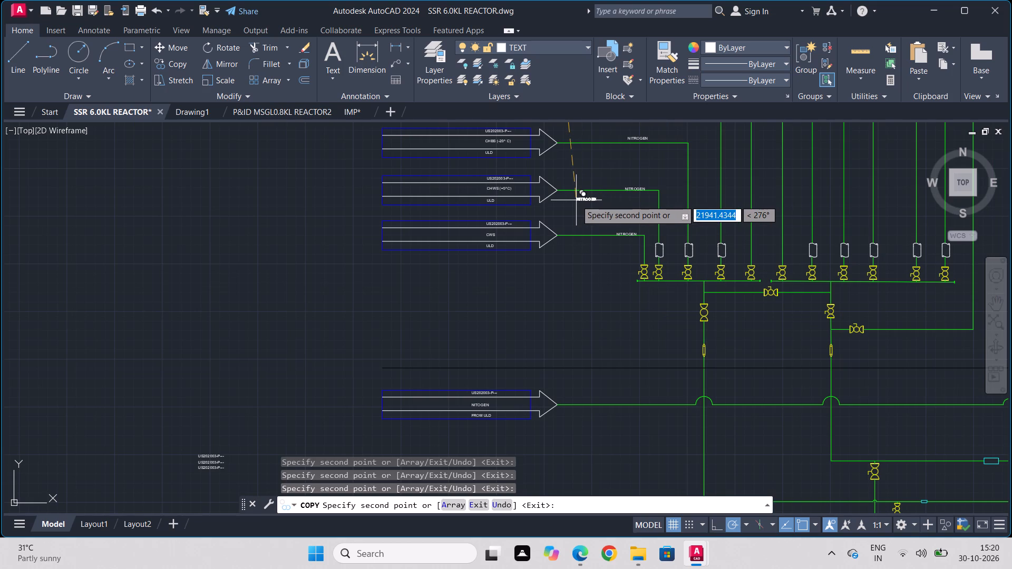
key(Escape)
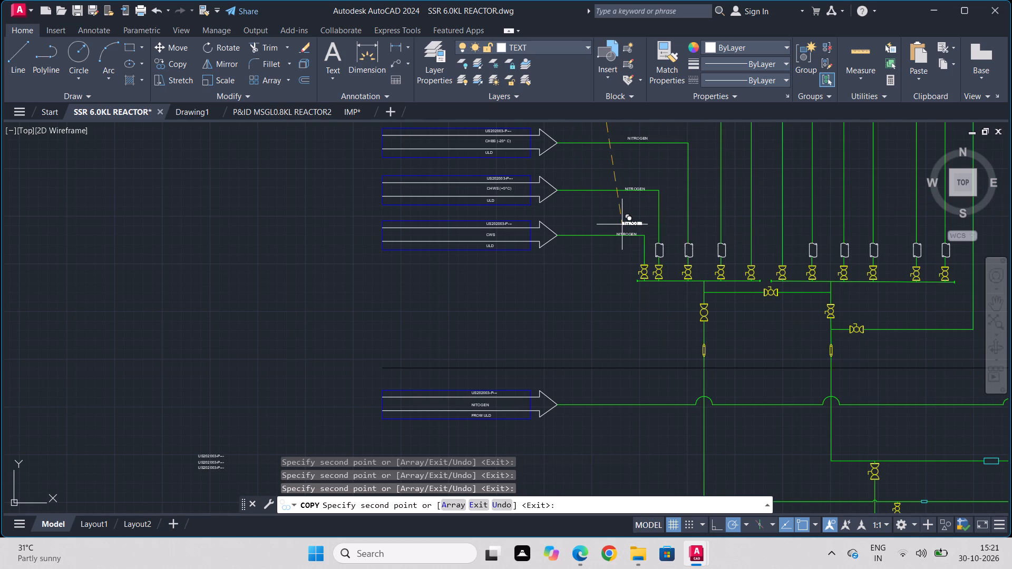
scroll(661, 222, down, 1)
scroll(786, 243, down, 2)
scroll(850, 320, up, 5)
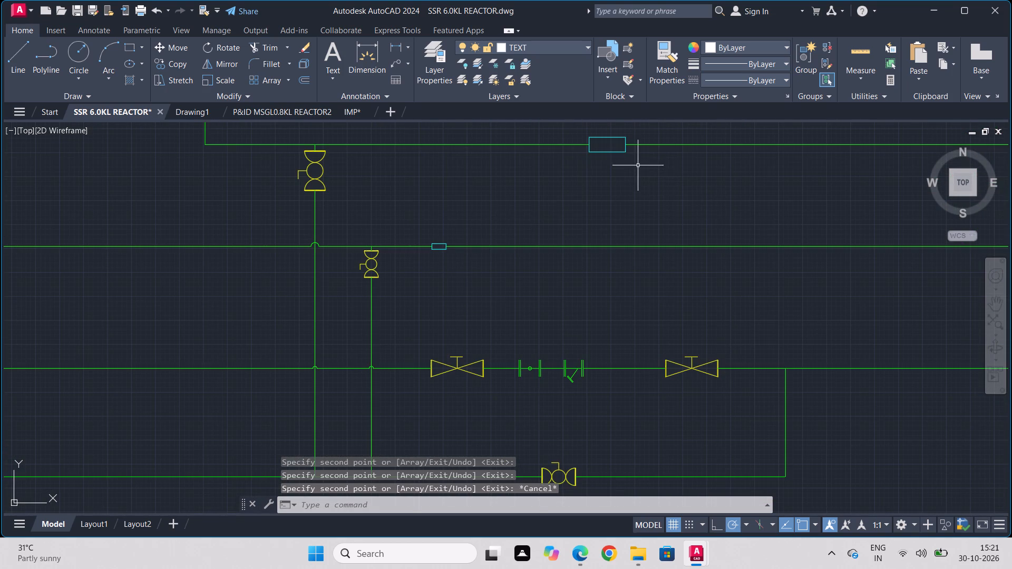
Copy the small cyan rectangle from the reactor line onto the CHBR line, between its arrow tag and the NITROGEN label.
click(620, 149)
click(594, 181)
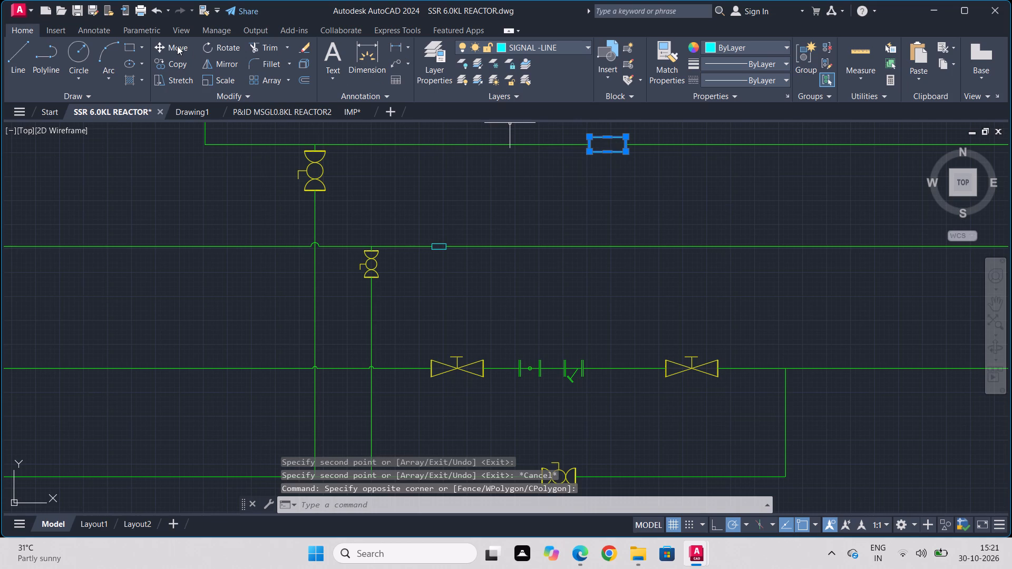
click(173, 63)
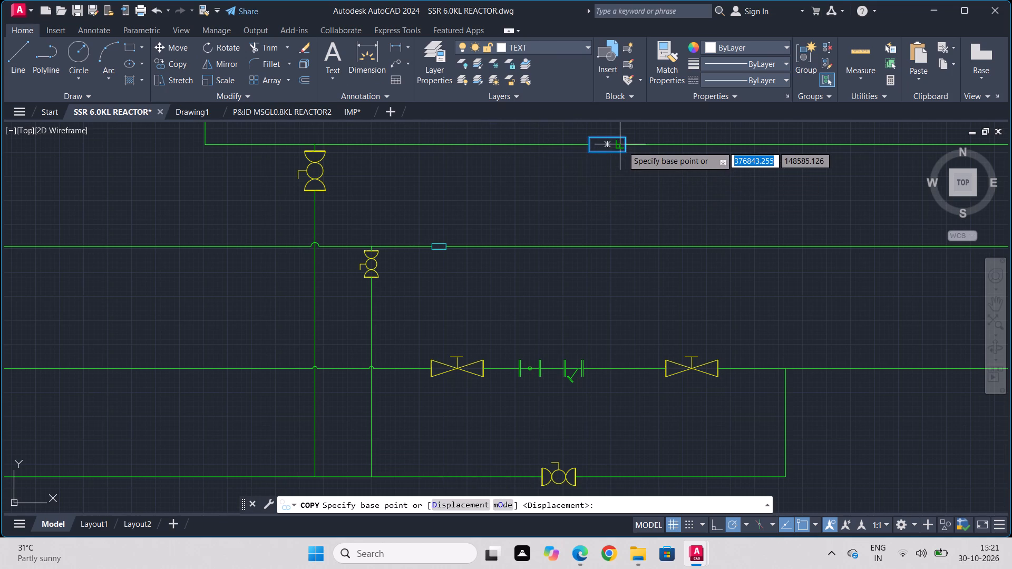
click(627, 145)
scroll(350, 209, down, 2)
scroll(347, 204, up, 1)
scroll(347, 204, down, 1)
middle_drag(349, 202, 843, 297)
middle_drag(632, 193, 631, 321)
scroll(631, 321, down, 1)
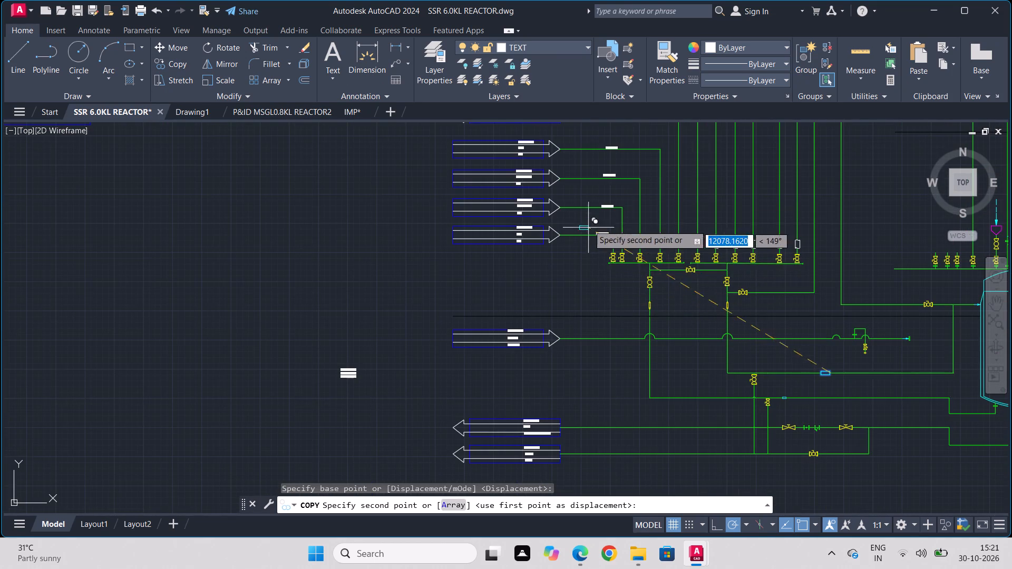
middle_drag(608, 164, 600, 256)
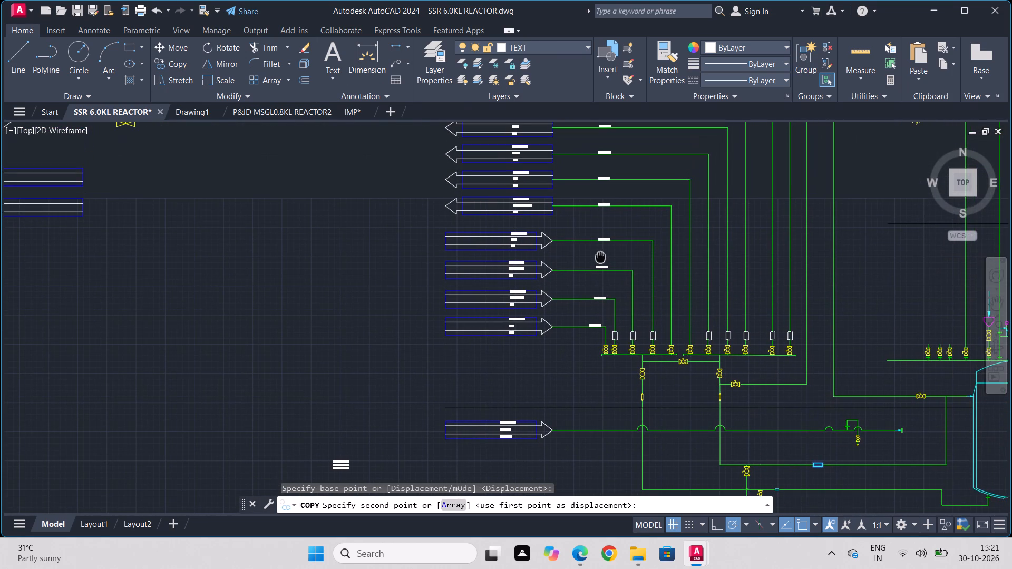
middle_drag(600, 256, 601, 252)
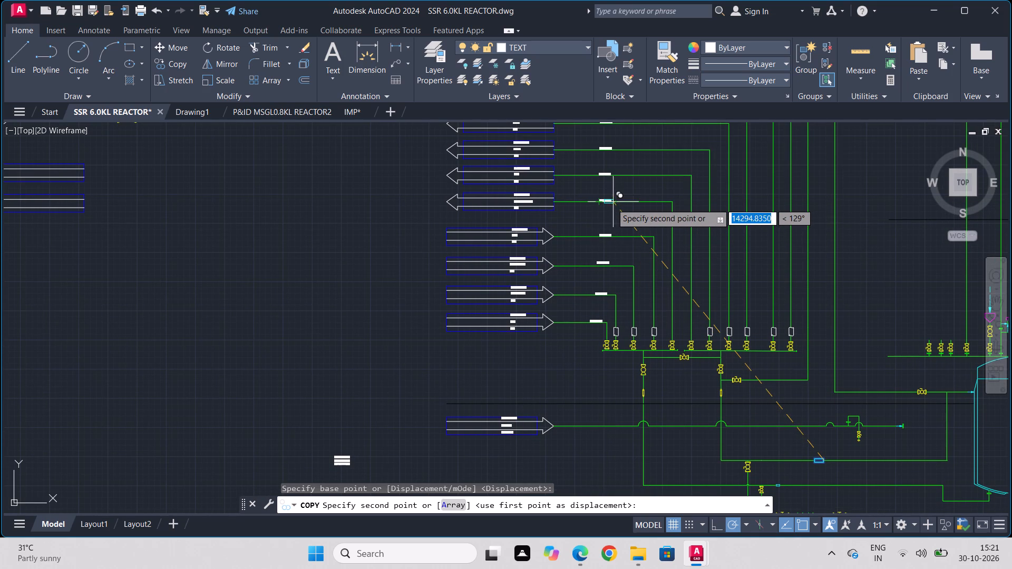
middle_drag(611, 182, 604, 313)
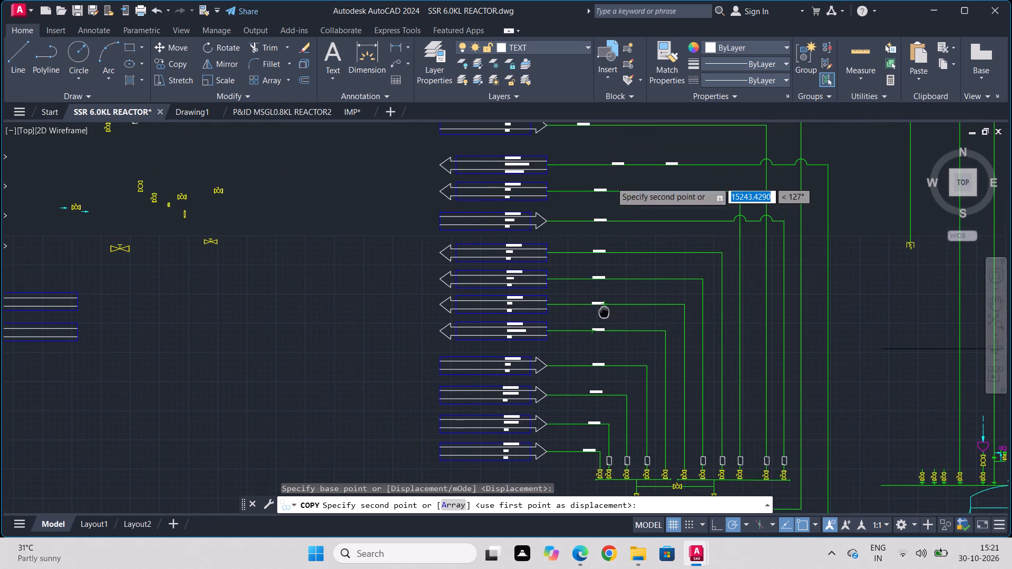
middle_drag(604, 313, 604, 314)
scroll(565, 233, up, 1)
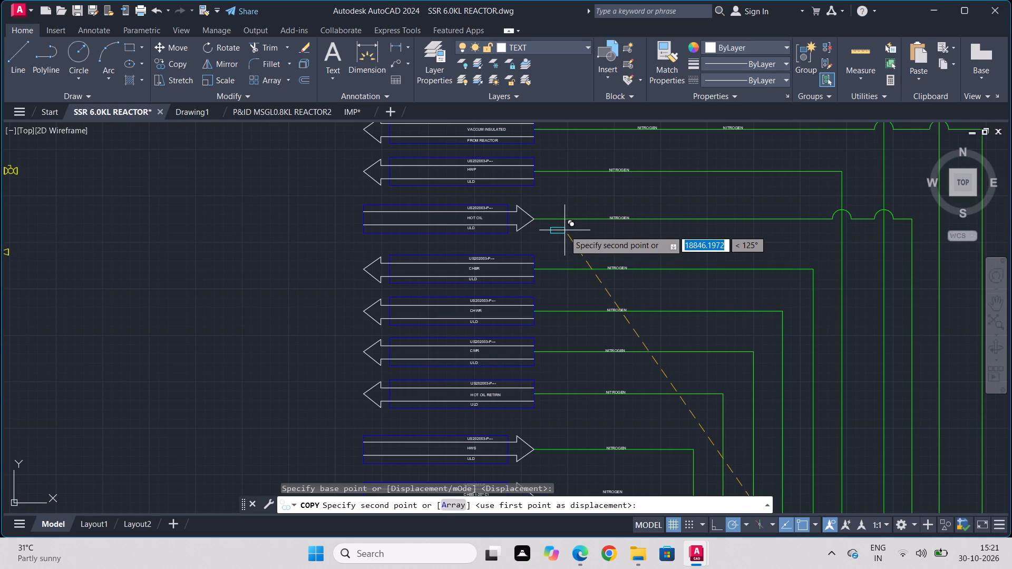
scroll(563, 269, up, 3)
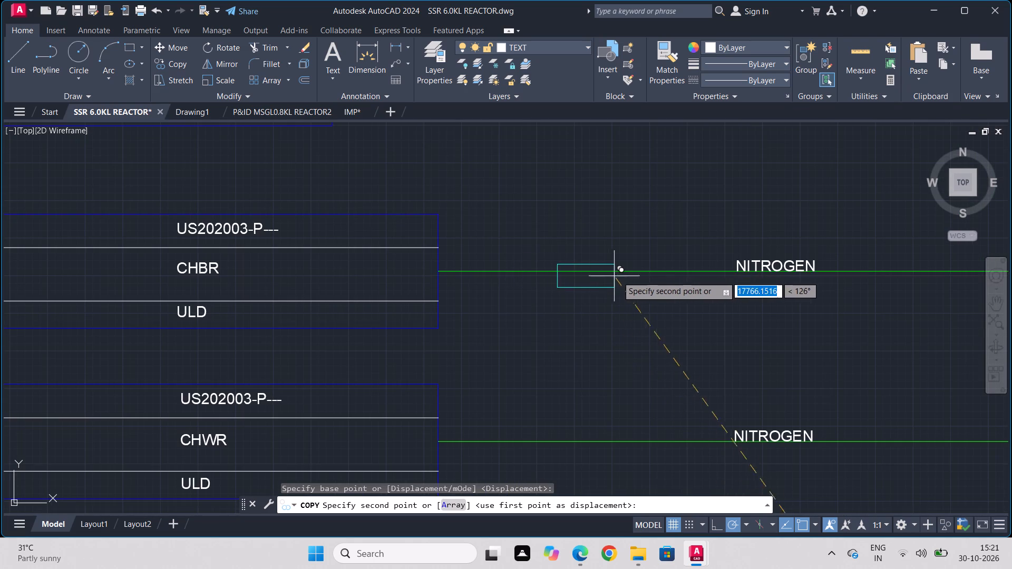
scroll(647, 272, down, 1)
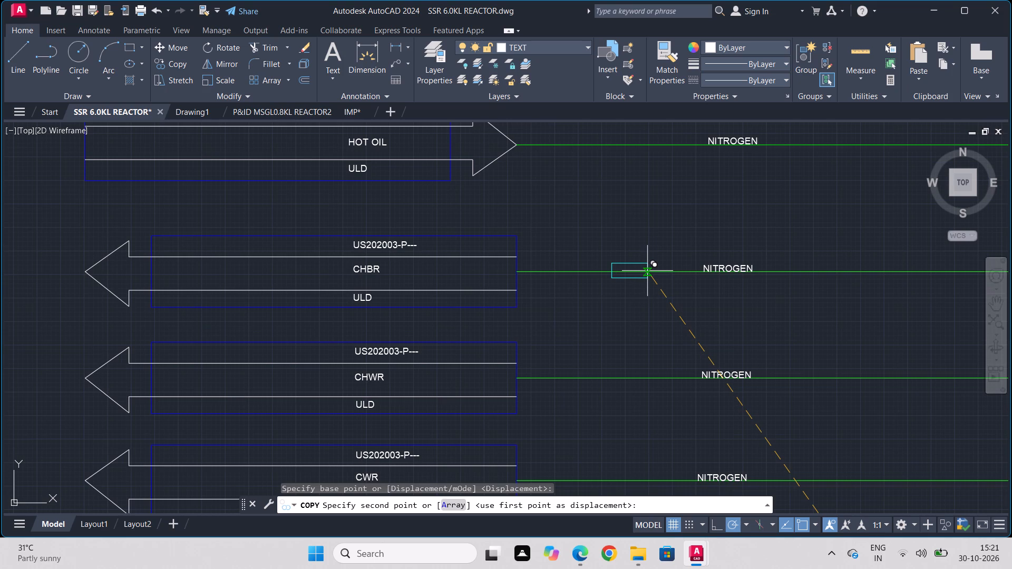
scroll(647, 271, down, 1)
scroll(654, 326, down, 1)
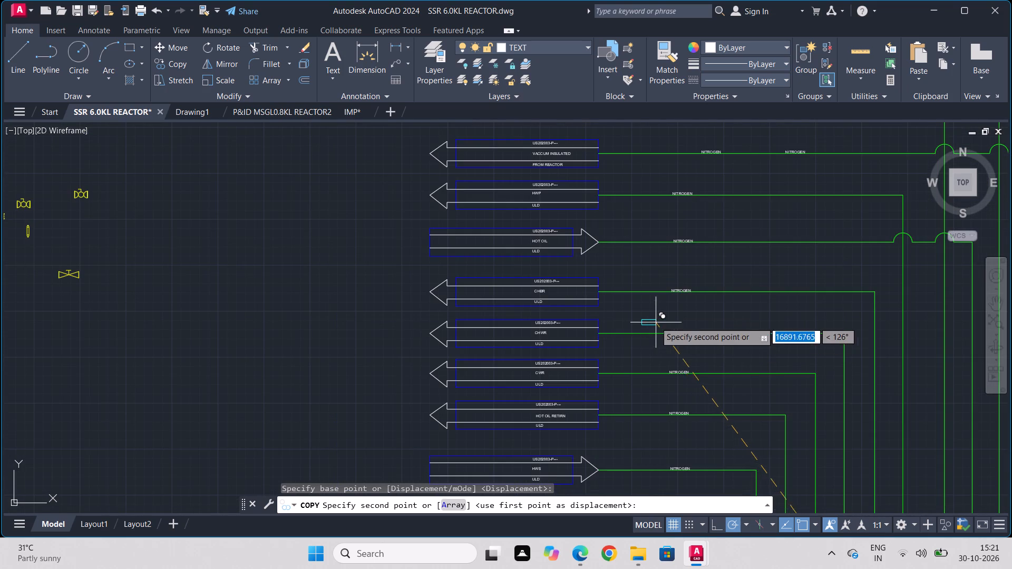
scroll(638, 298, up, 4)
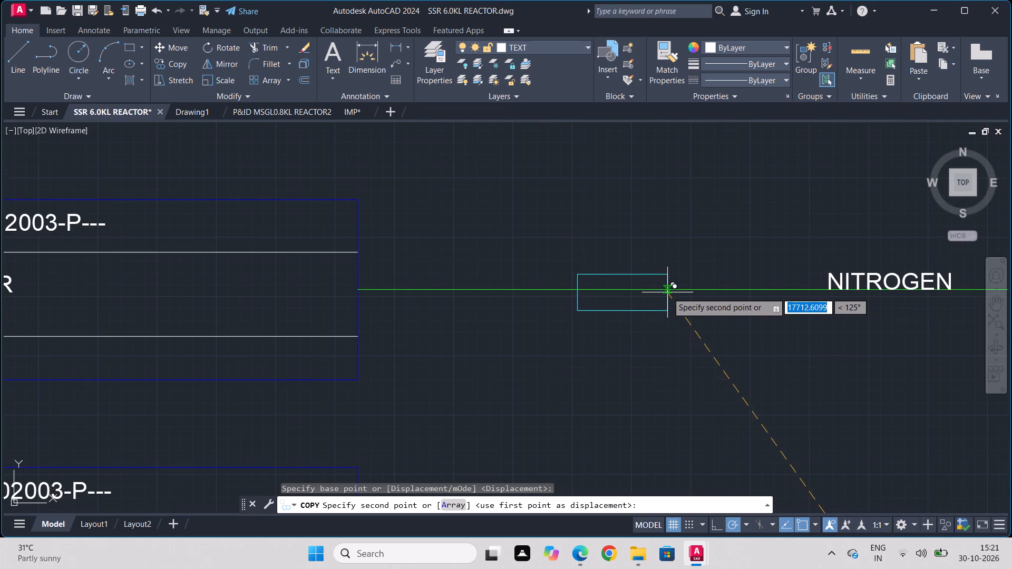
click(670, 288)
key(Escape)
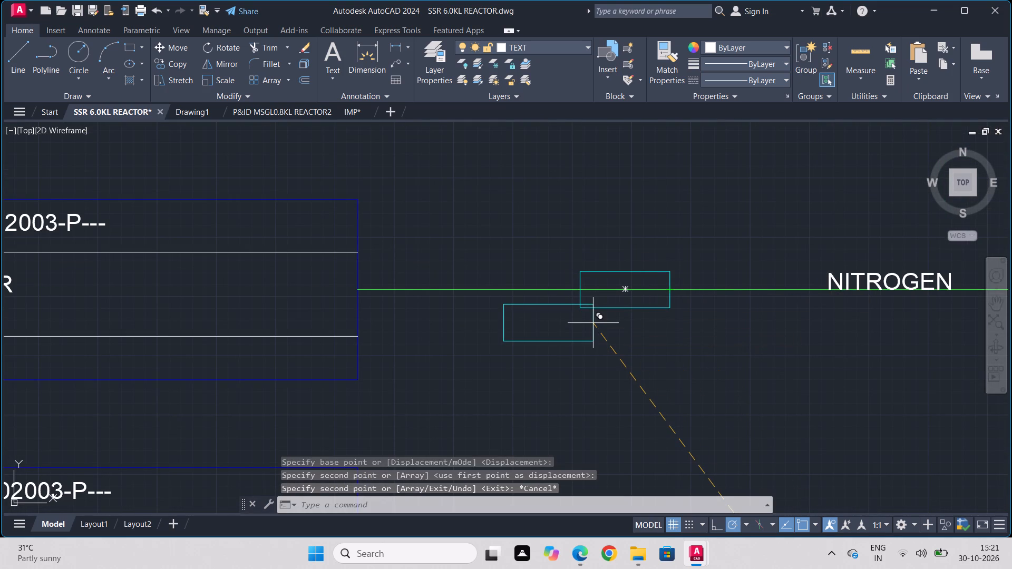
Trim the piece of the CHBR line that runs through the inside of the copied rectangle.
text(TR)
key(Return)
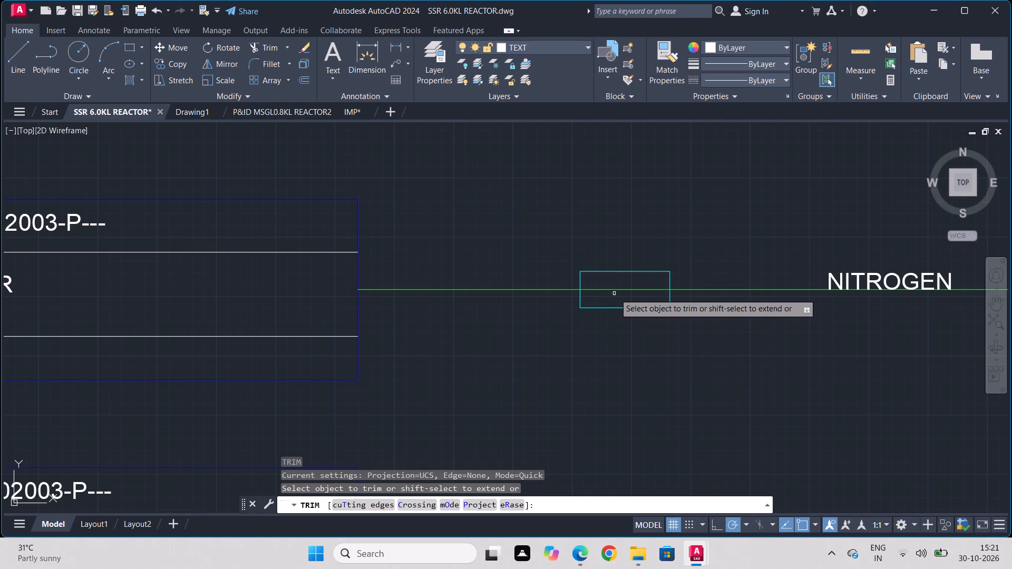
click(617, 288)
key(Escape)
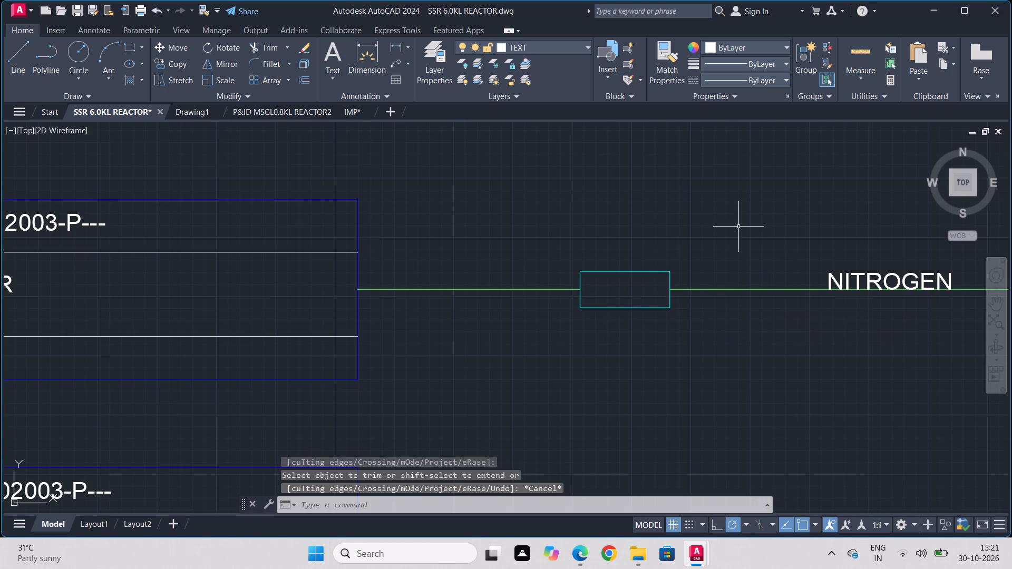
Copy the first NITROGEN label on the VACCUM INSULATED line to a spot just above the line, closer to its arrow tag.
scroll(682, 191, down, 1)
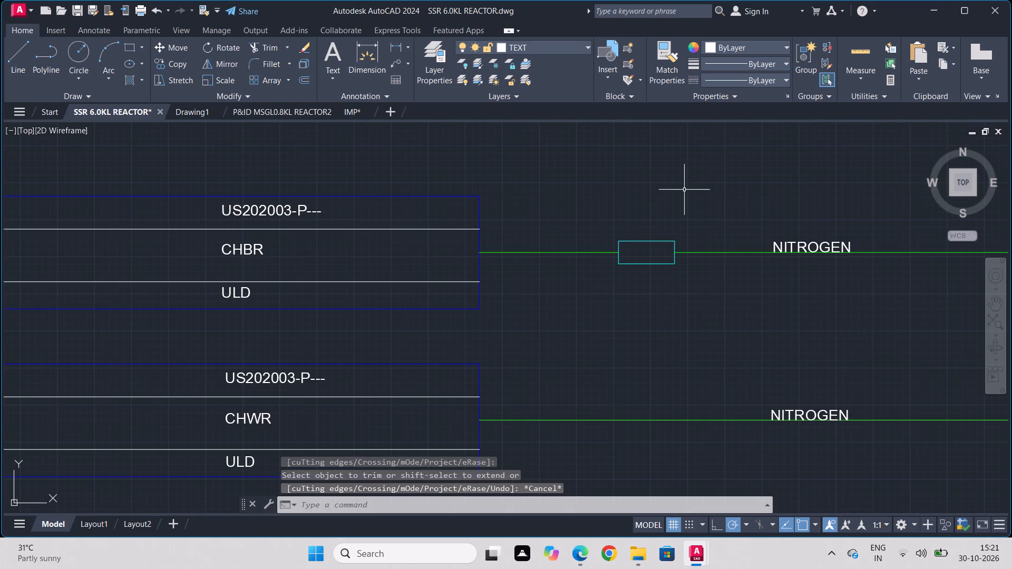
middle_drag(680, 188, 669, 343)
scroll(669, 343, down, 2)
middle_drag(725, 172, 487, 311)
scroll(455, 248, down, 1)
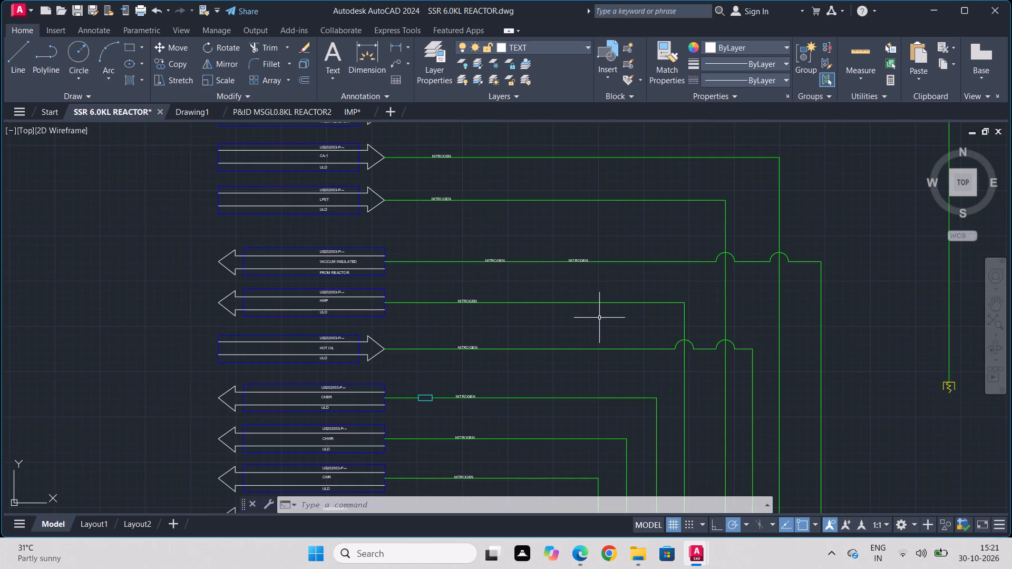
middle_drag(473, 251, 647, 263)
scroll(678, 274, up, 3)
scroll(652, 262, down, 1)
click(647, 274)
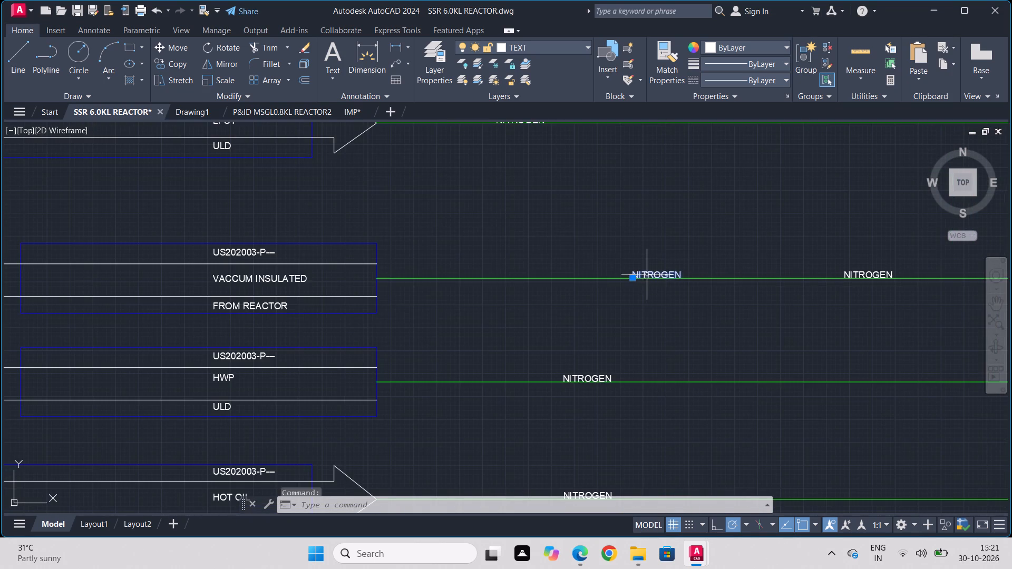
click(164, 65)
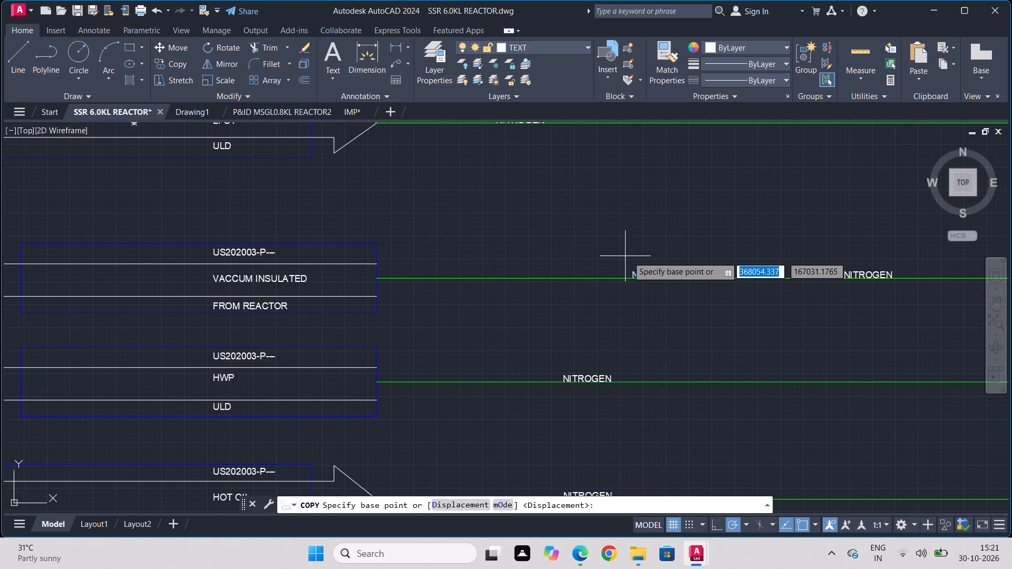
click(632, 273)
scroll(526, 277, up, 3)
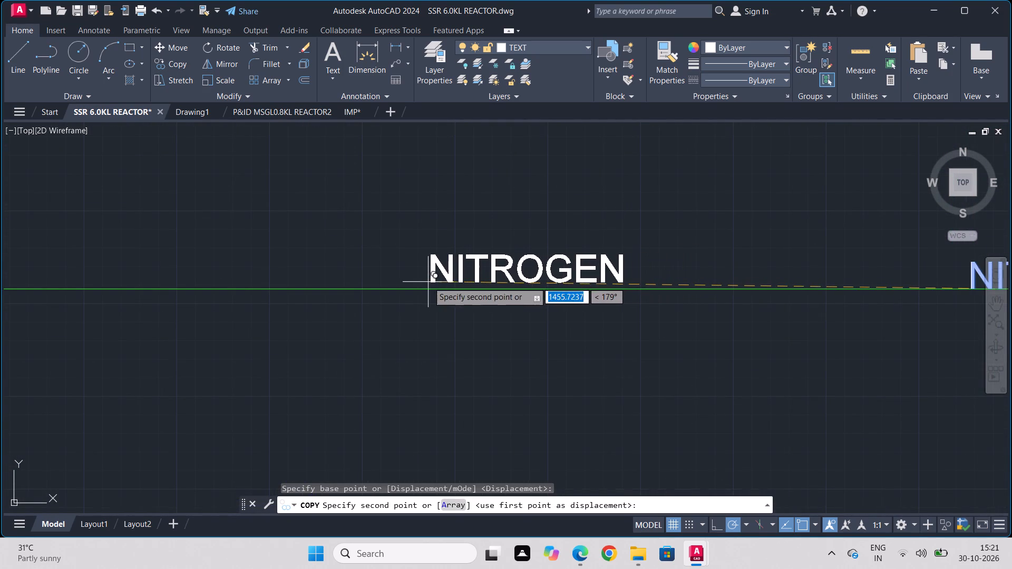
click(428, 282)
key(Escape)
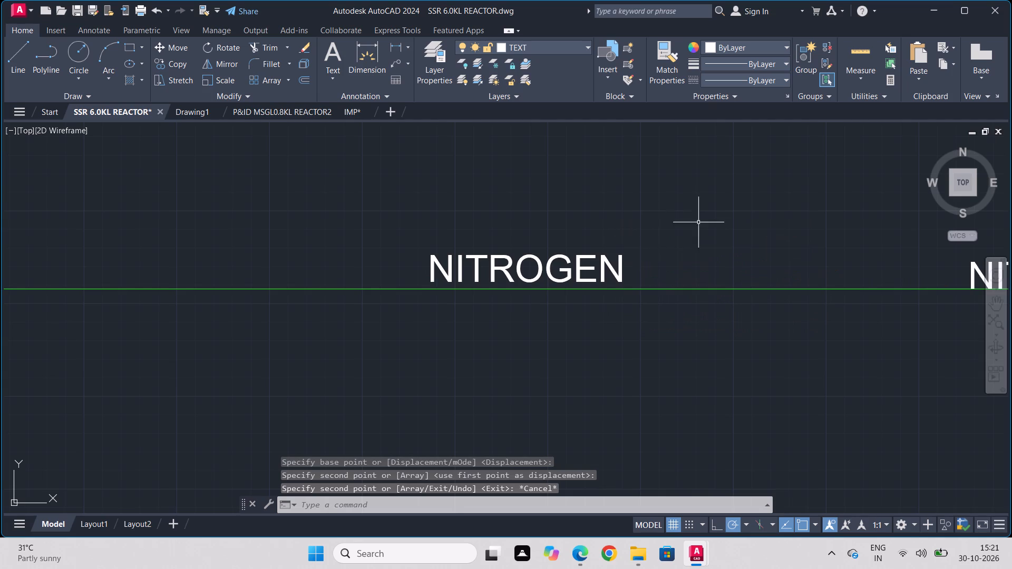
Delete the original NITROGEN label that overlaps the VACCUM INSULATED line.
middle_drag(922, 280, 706, 290)
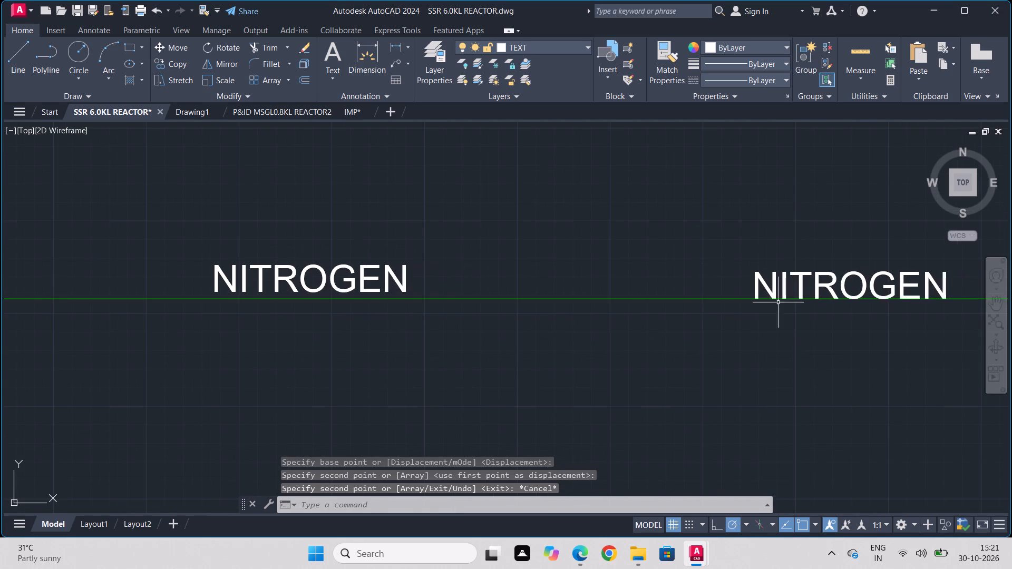
click(779, 277)
click(762, 286)
key(Delete)
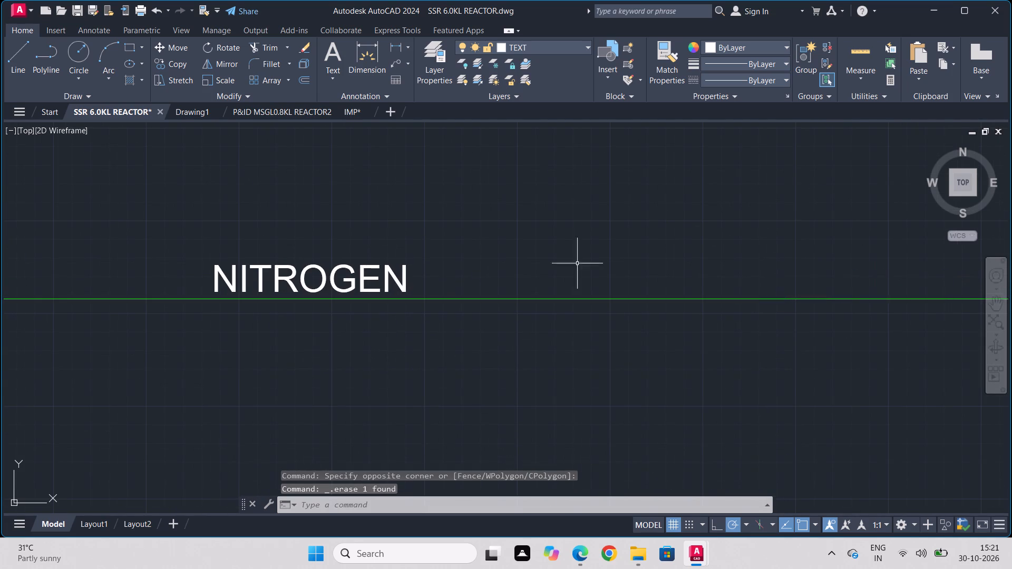
Change the first NITROGEN label on a line near the top of the arrow tag column to PPR/25.
scroll(546, 263, down, 2)
middle_drag(415, 225, 733, 308)
scroll(742, 308, down, 1)
scroll(720, 263, down, 1)
scroll(721, 262, up, 2)
middle_drag(706, 154, 705, 212)
scroll(706, 154, down, 1)
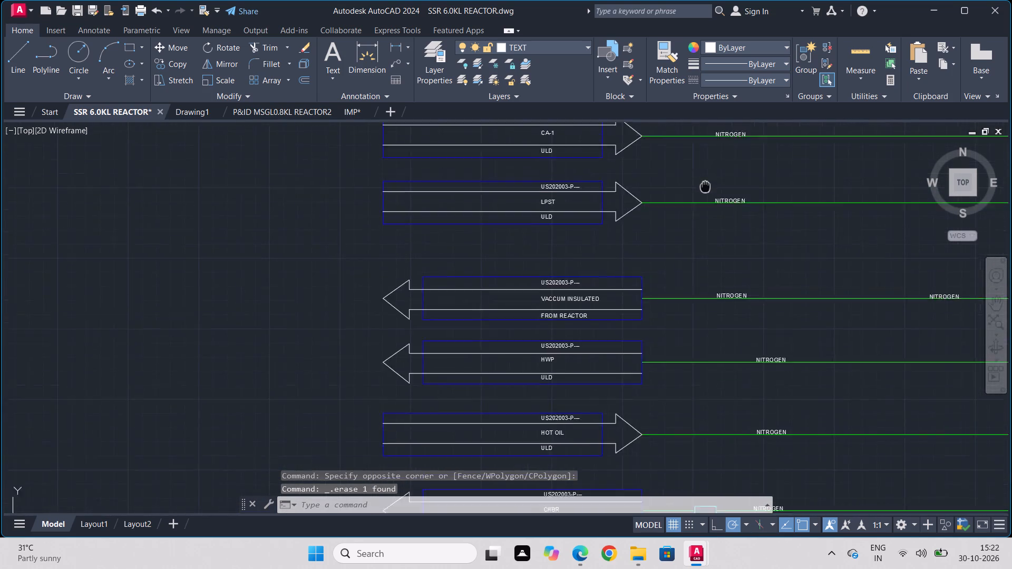
middle_drag(705, 212, 705, 308)
scroll(705, 308, down, 1)
middle_drag(696, 227, 696, 335)
middle_drag(716, 185, 716, 207)
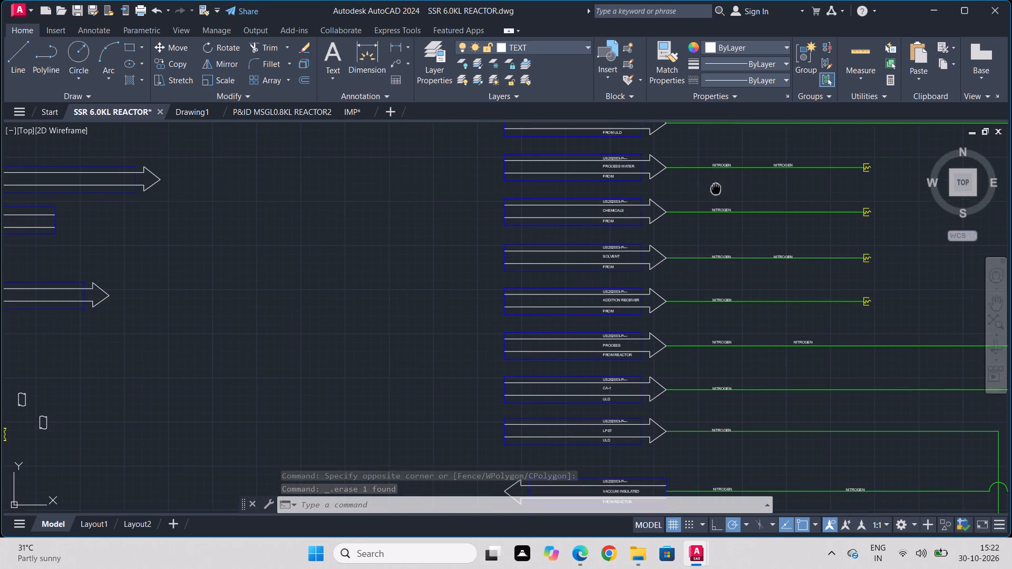
middle_drag(716, 207, 716, 388)
scroll(716, 332, up, 6)
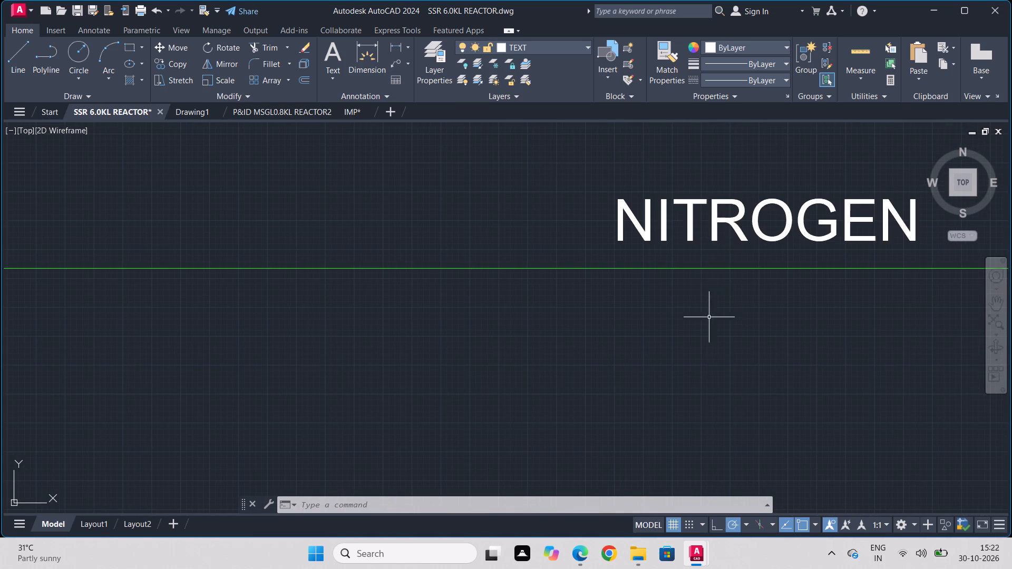
click(707, 226)
drag(706, 226, 599, 244)
click(599, 244)
right_click(647, 218)
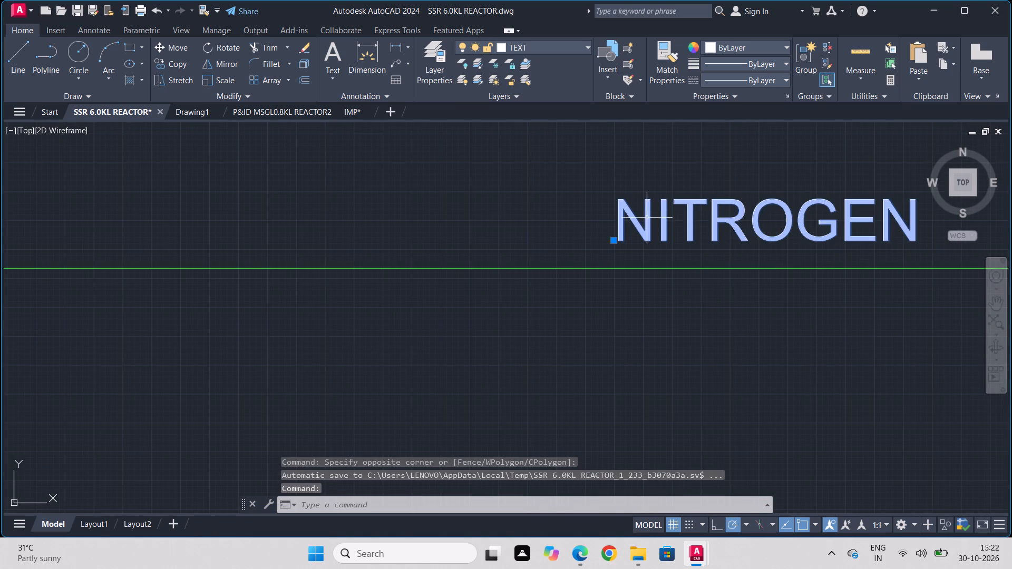
click(685, 217)
click(683, 223)
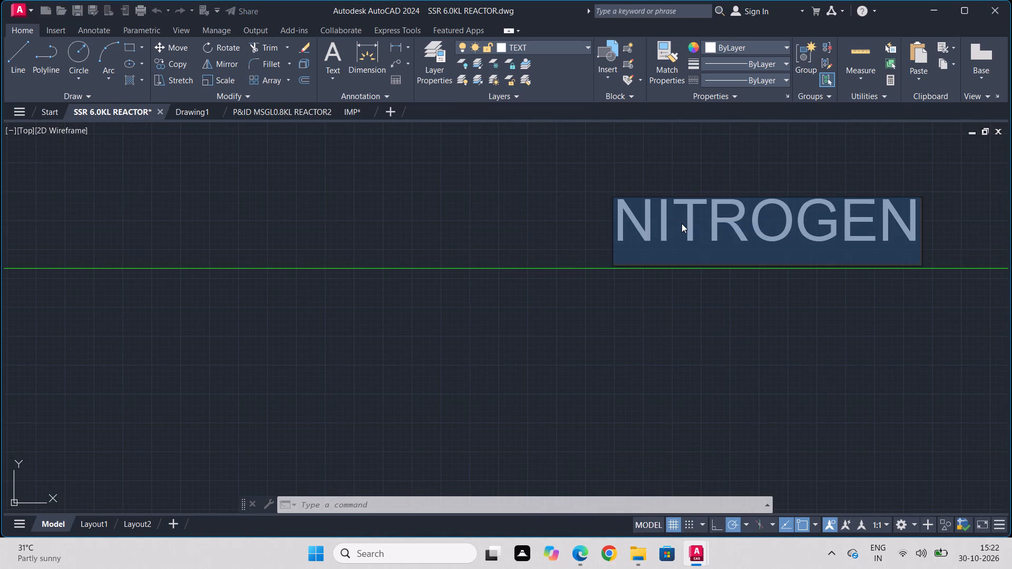
text(PPR/)
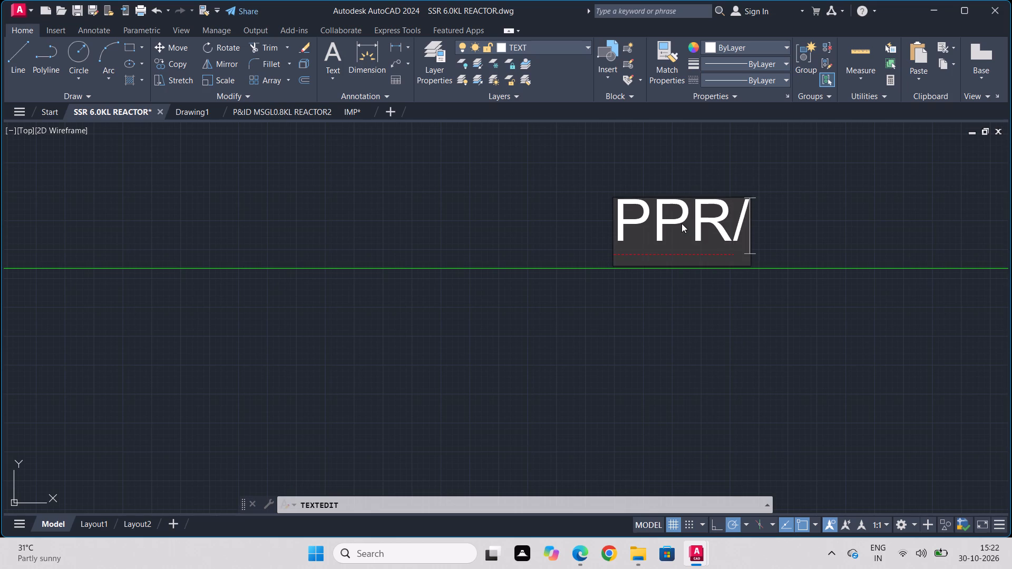
text(25)
key(Return)
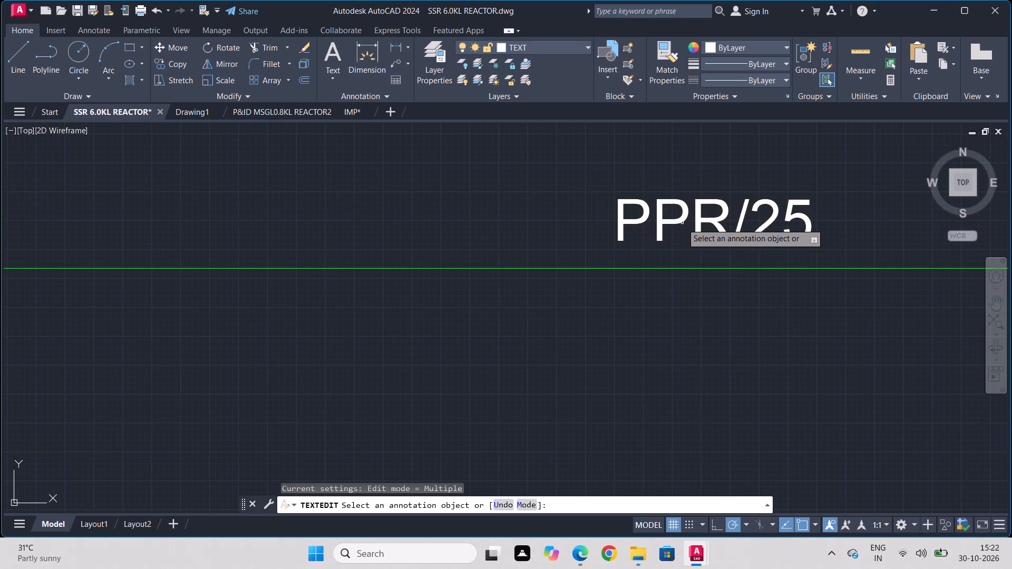
Change the first NITROGEN label on a line below the PPR/25 one to PPR/40.
scroll(682, 223, down, 3)
middle_drag(682, 318, 661, 135)
scroll(697, 261, up, 3)
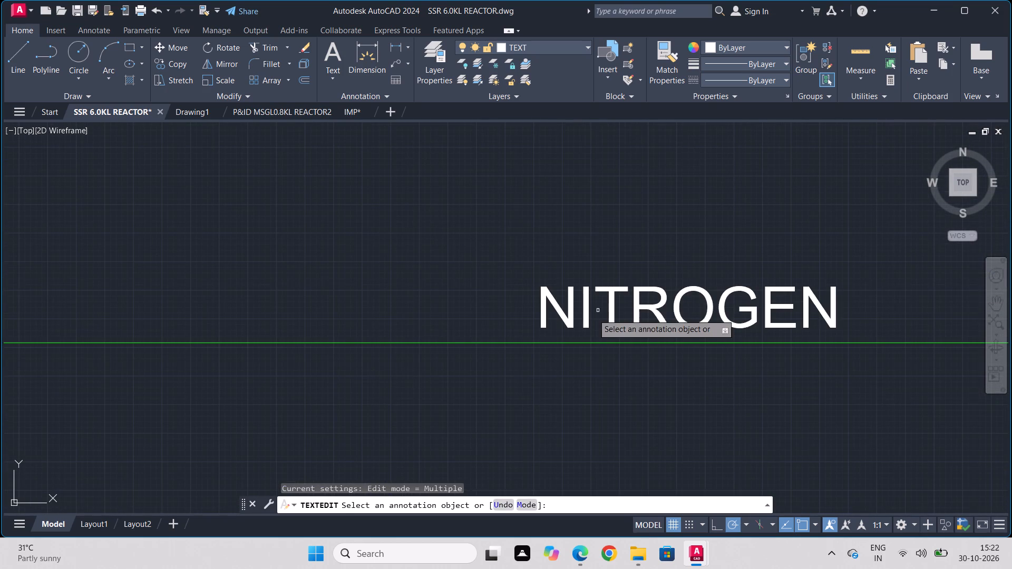
drag(600, 311, 612, 308)
click(612, 307)
click(606, 308)
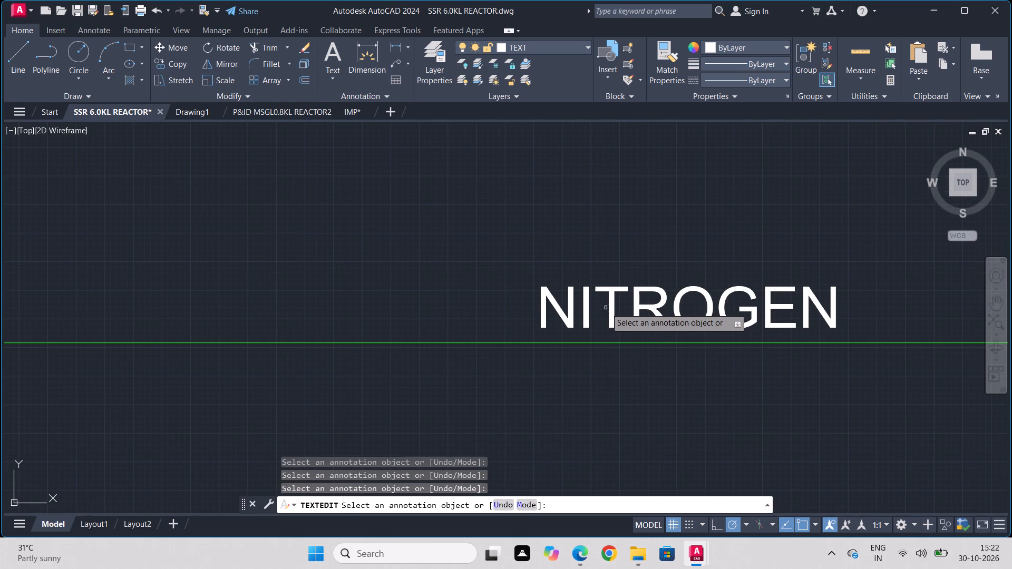
click(612, 300)
click(612, 301)
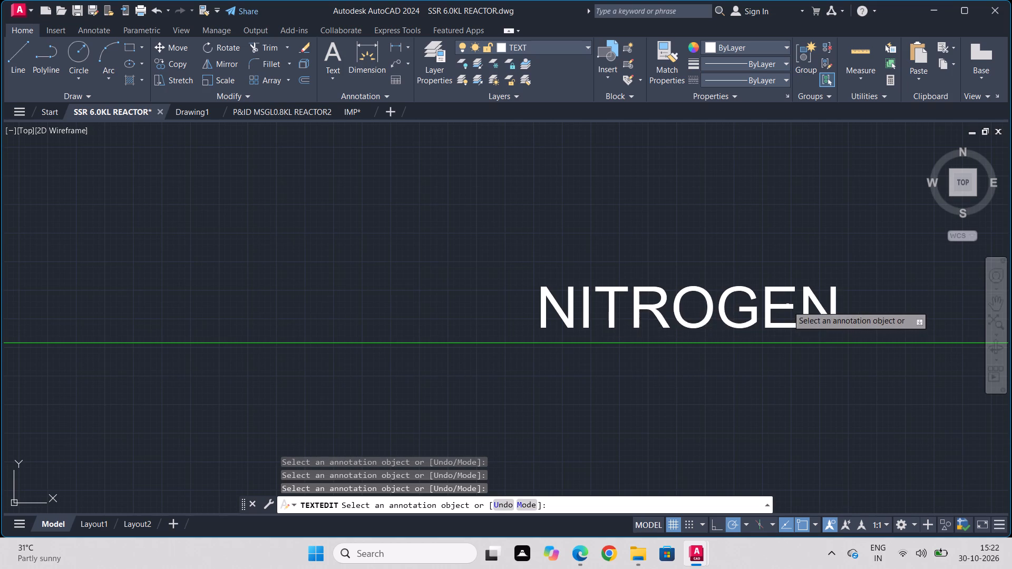
click(787, 306)
click(692, 333)
double_click(835, 295)
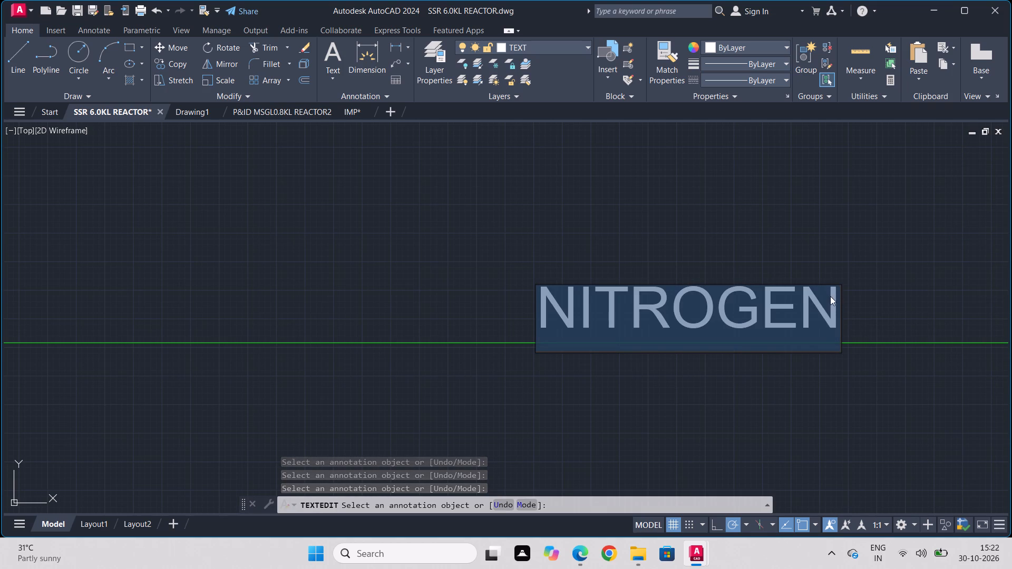
text(PPR/40)
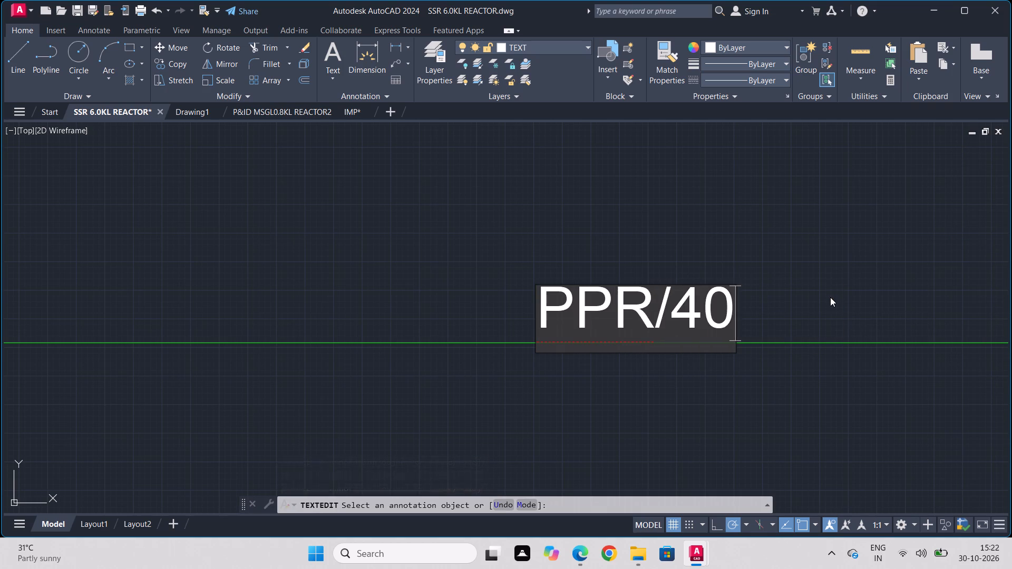
key(Return)
Change the second NITROGEN label on the PROCESS WATER line to THROUGH FLOW METER.
scroll(830, 297, down, 2)
middle_drag(826, 296, 236, 286)
scroll(531, 303, up, 2)
double_click(519, 279)
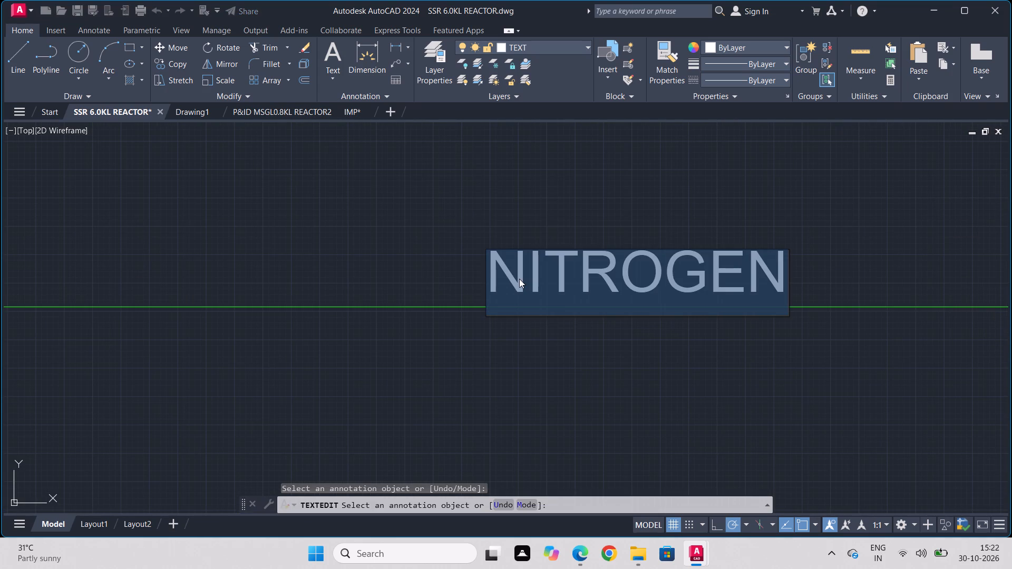
text(THROUGH)
key(space)
key(space)
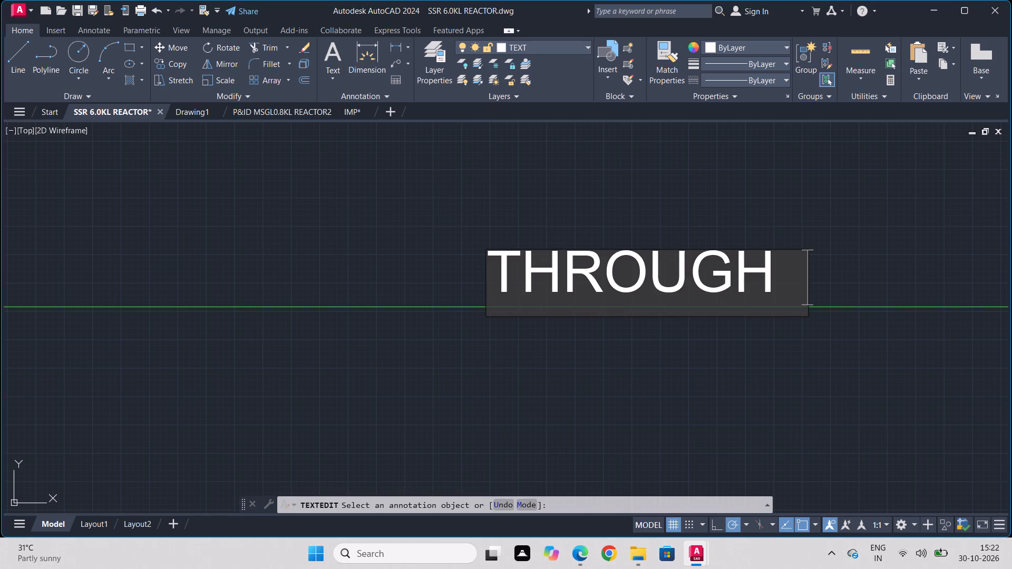
text(FLOW)
key(space)
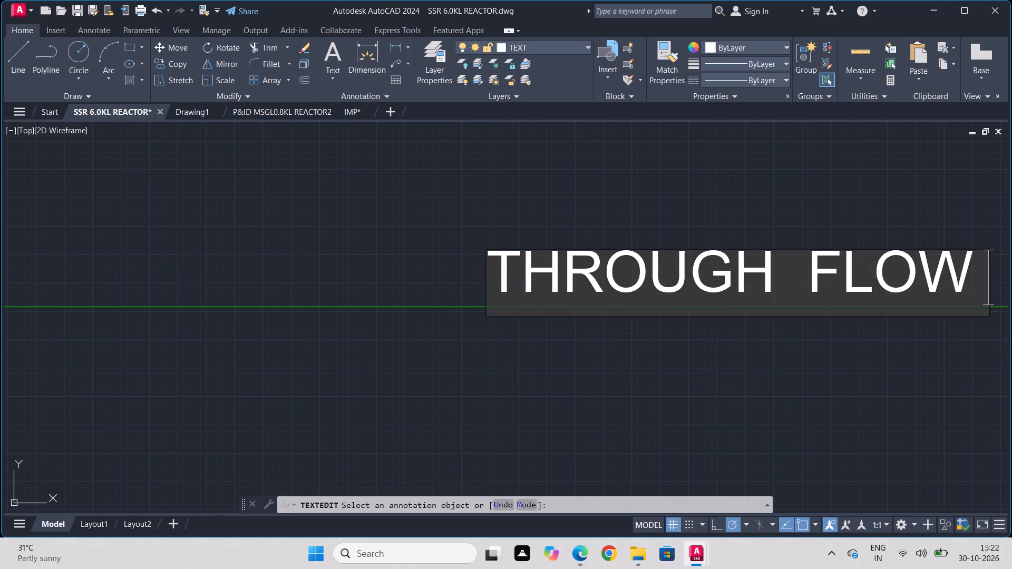
text(METER)
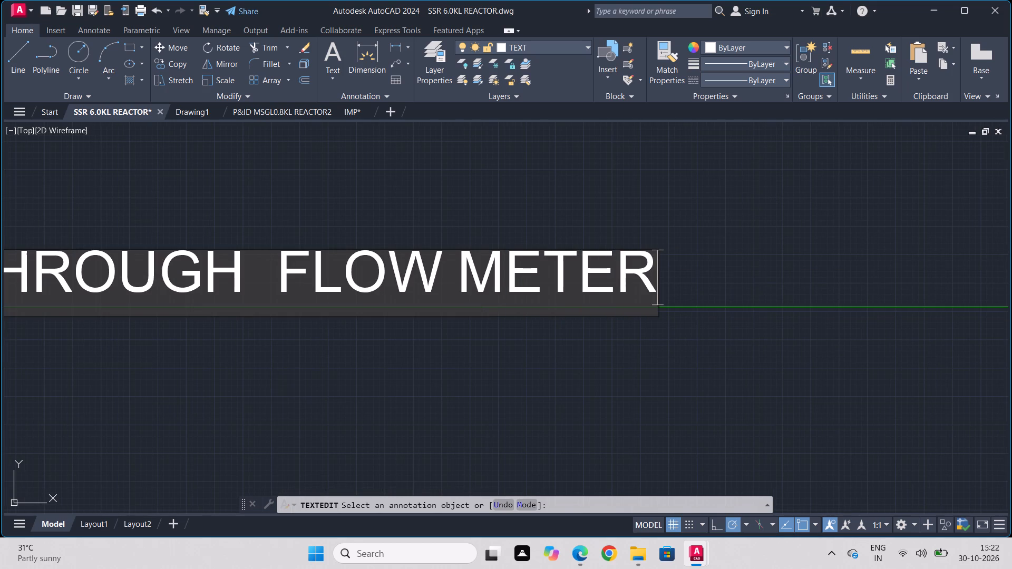
key(Return)
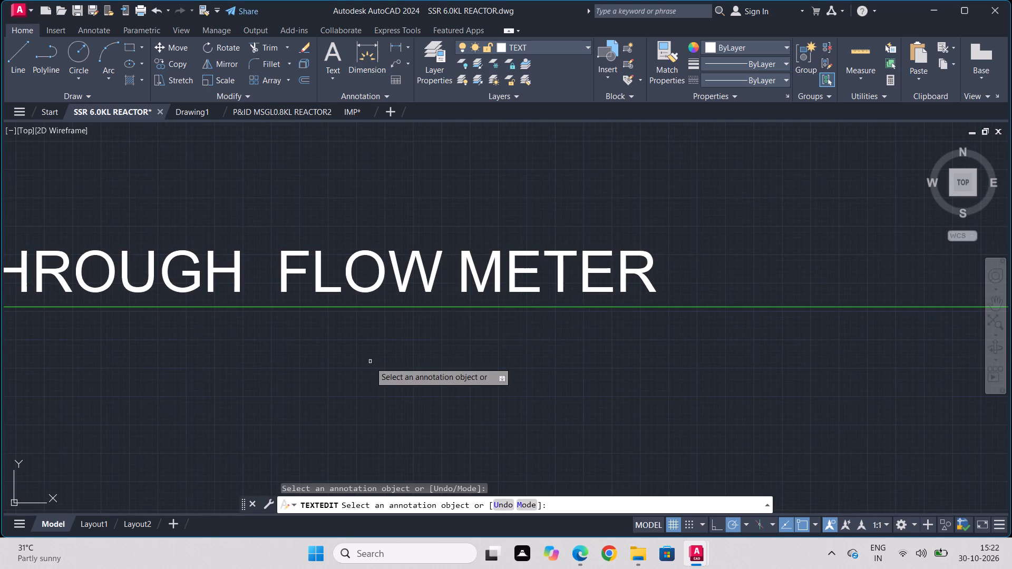
Change the NITROGEN label on the CHEMICALS line to S6/40.
middle_drag(370, 362, 546, 188)
scroll(544, 188, down, 2)
middle_drag(486, 311, 795, 212)
scroll(795, 212, down, 1)
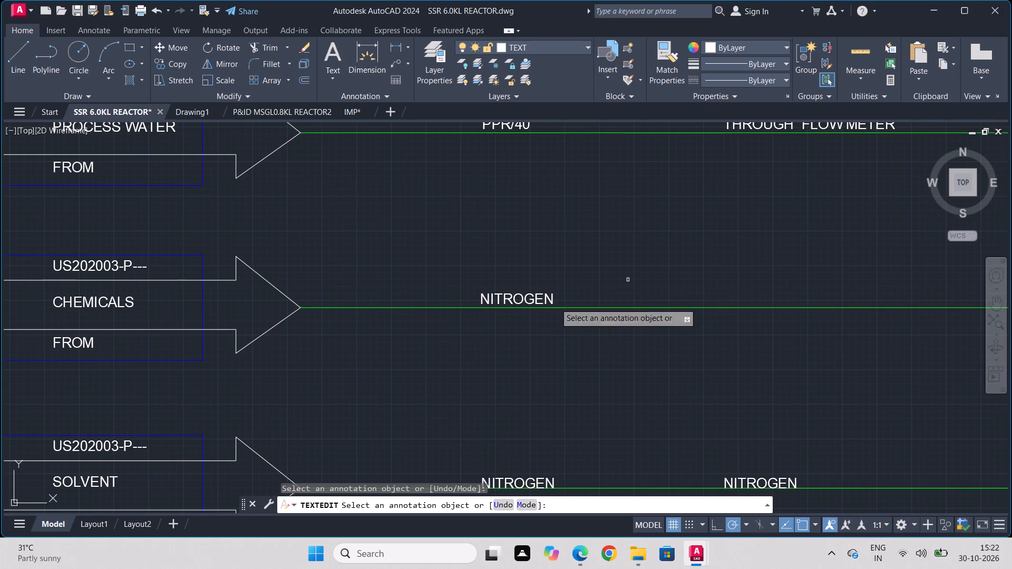
scroll(526, 297, up, 2)
click(494, 299)
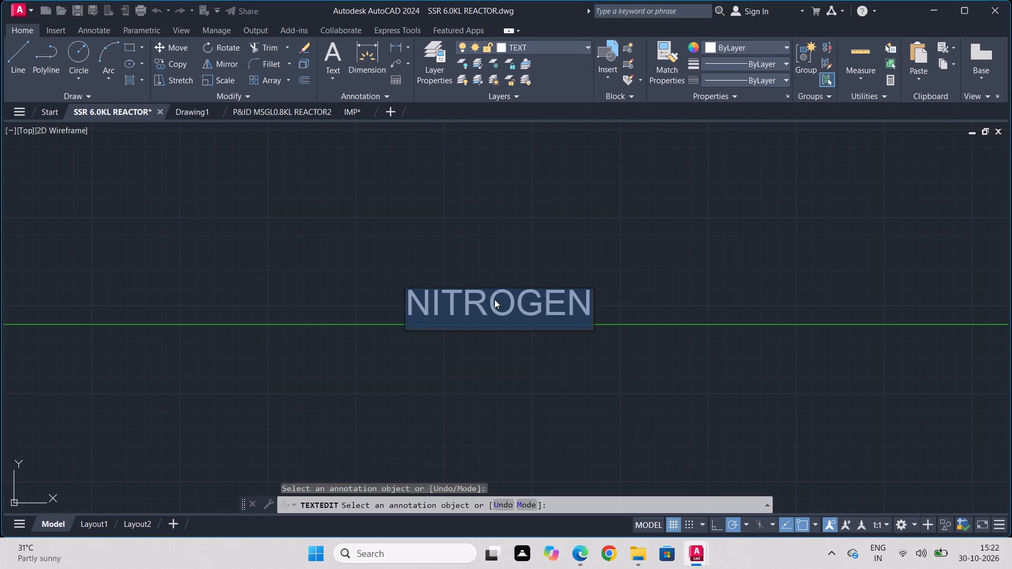
text(S6/)
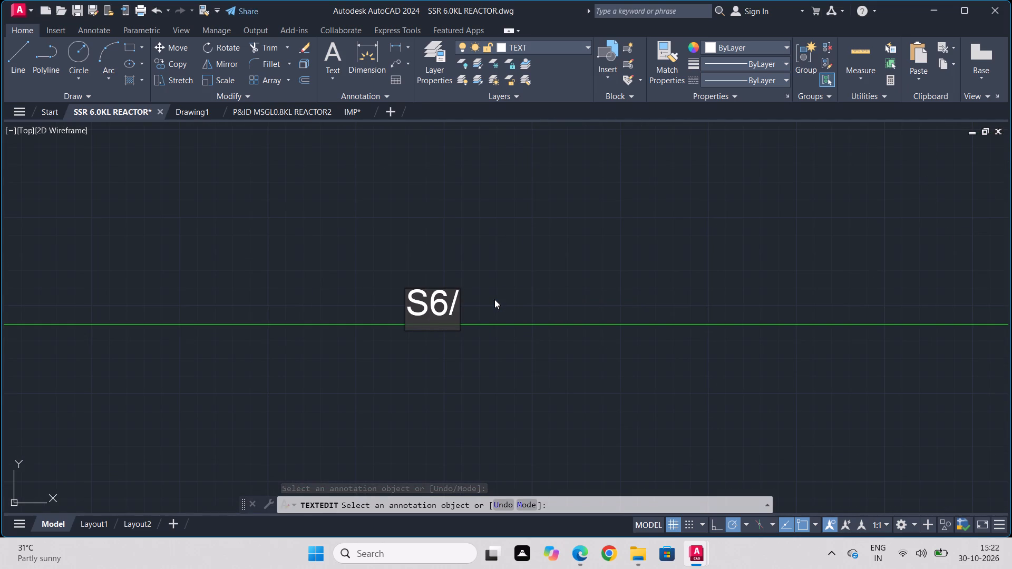
text(40)
key(Return)
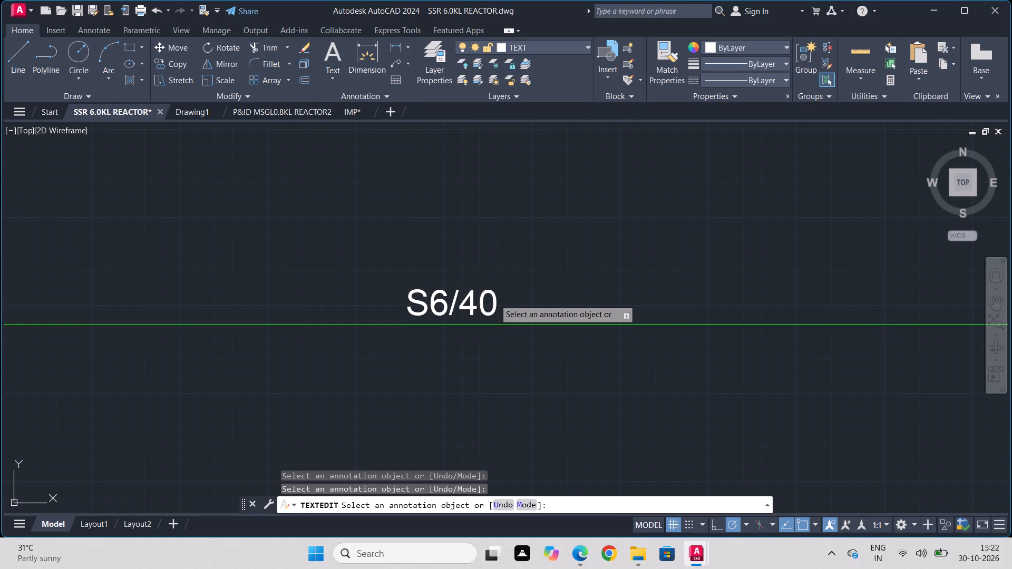
Change the first NITROGEN label on the SOLVENT line, nearest its arrow tag, to S6/40.
scroll(494, 301, down, 3)
middle_drag(498, 376, 502, 148)
scroll(509, 230, up, 2)
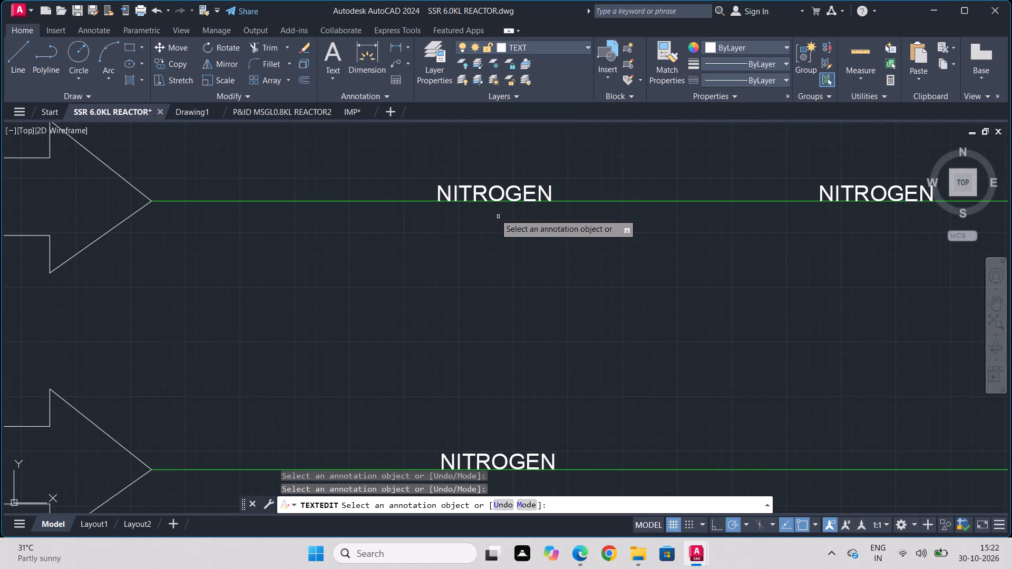
click(486, 187)
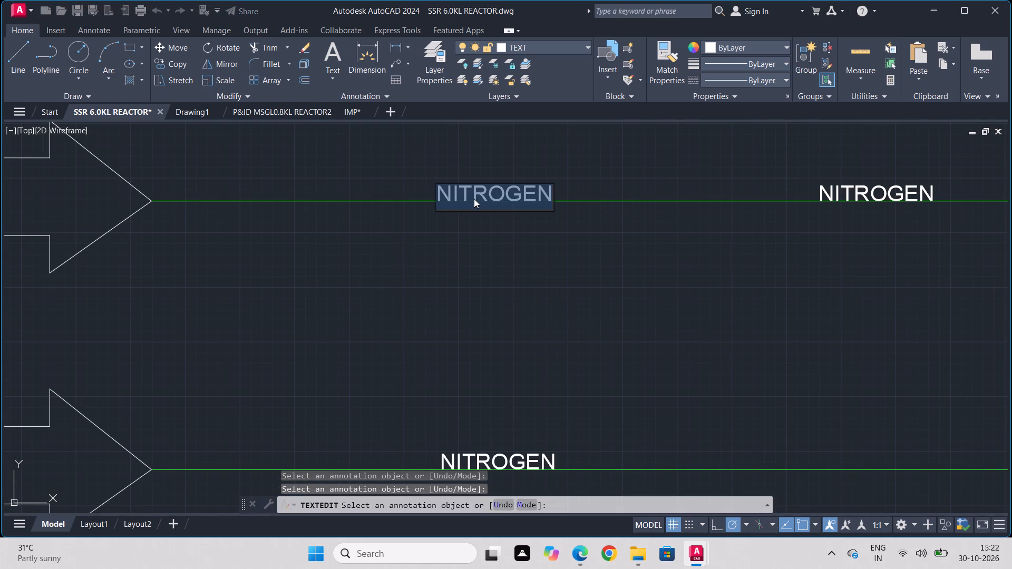
text(S6/)
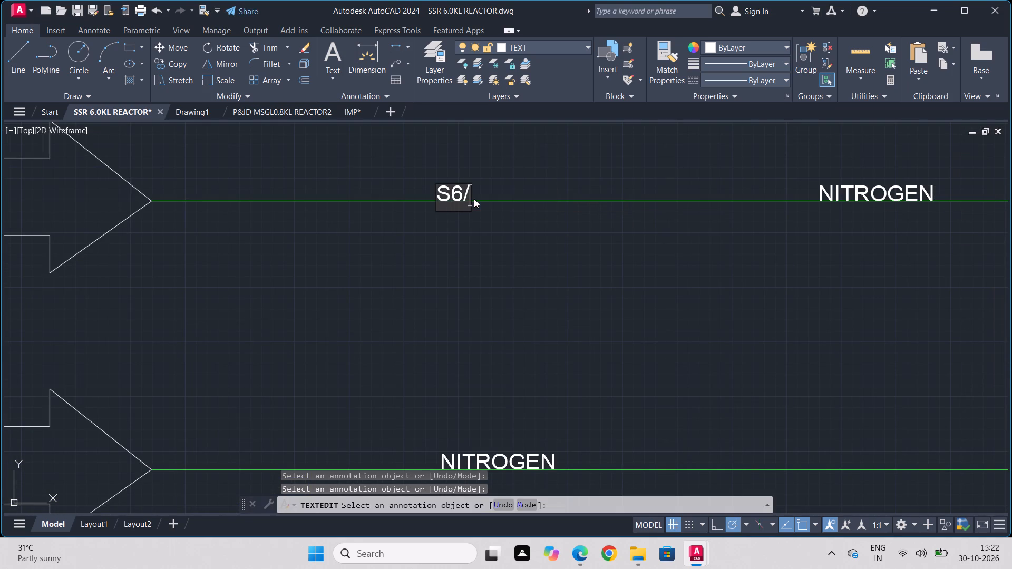
text(40)
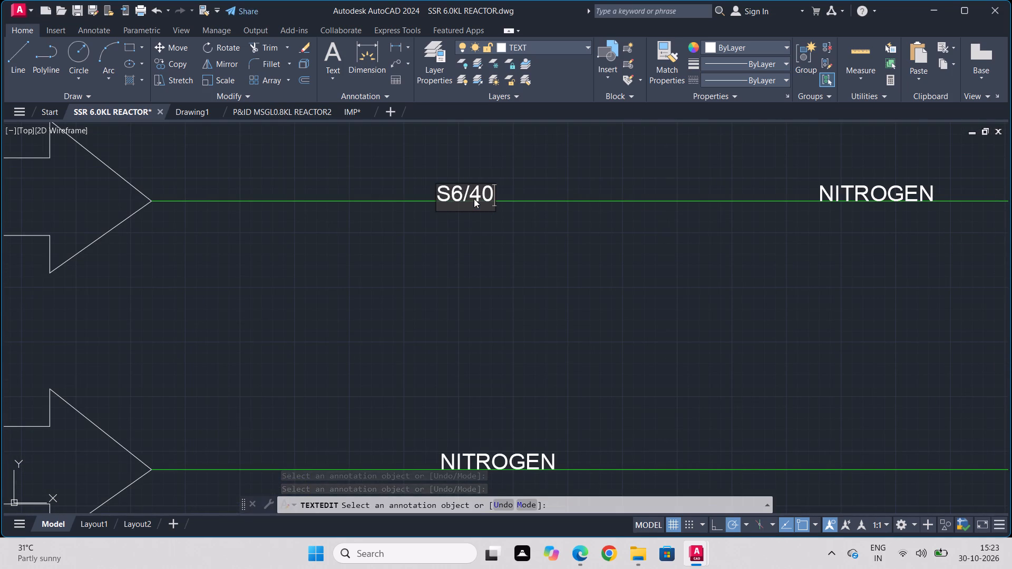
key(Return)
key(Return)
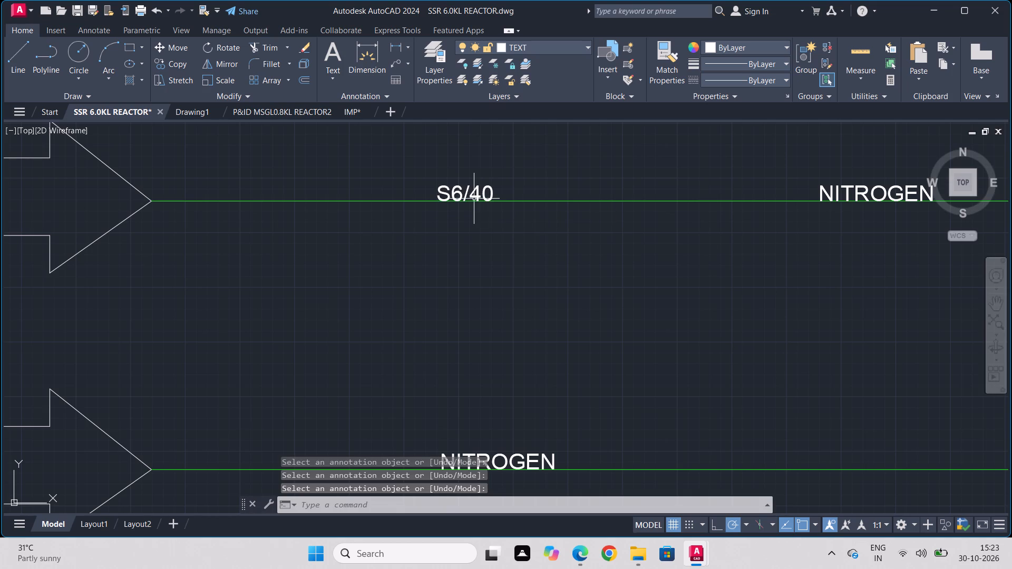
Change the remaining NITROGEN label on the SOLVENT line to THROUGH FLOW METER.
click(842, 187)
right_click(842, 187)
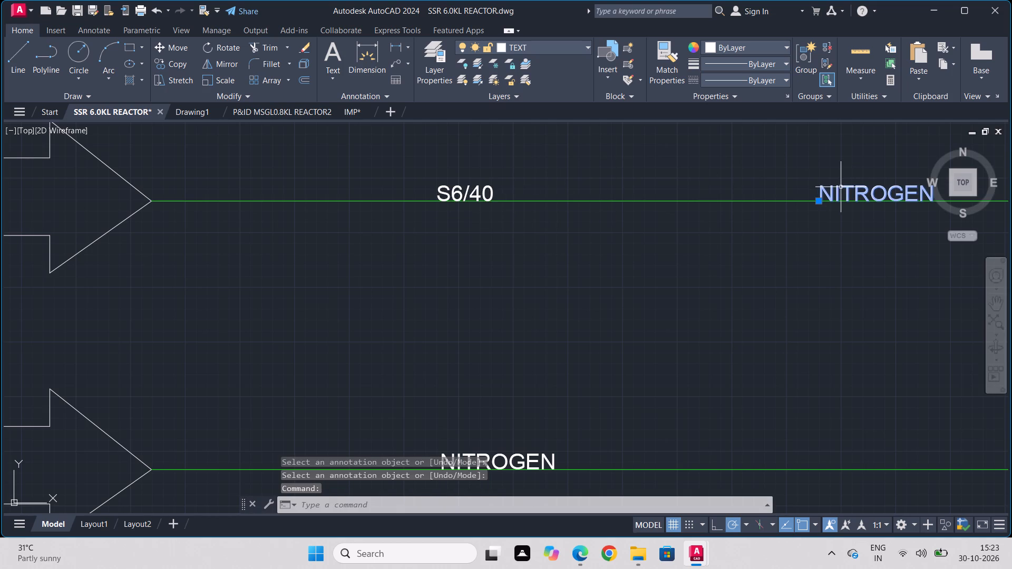
click(851, 230)
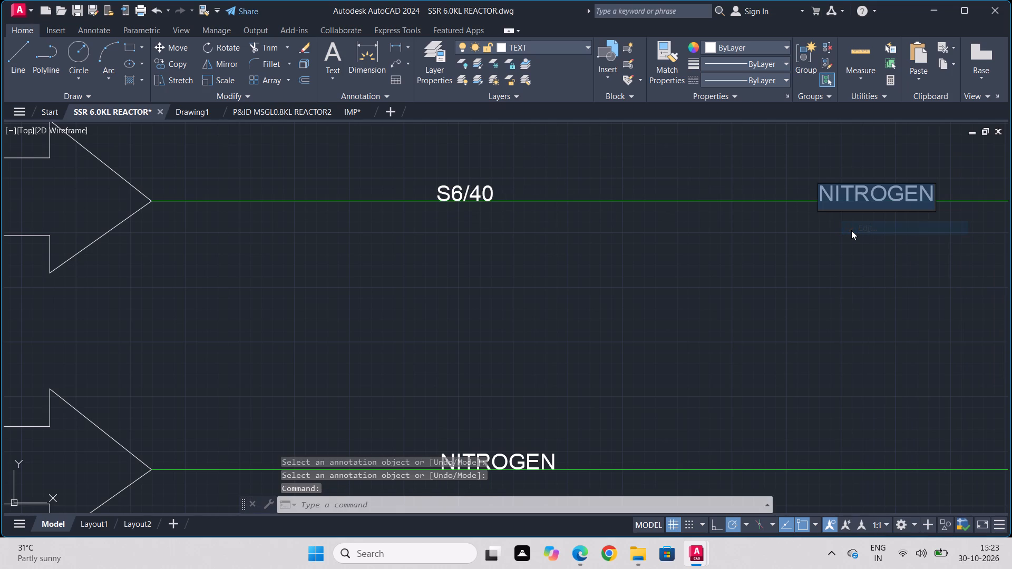
text(THROUGH FLOW METER)
key(Return)
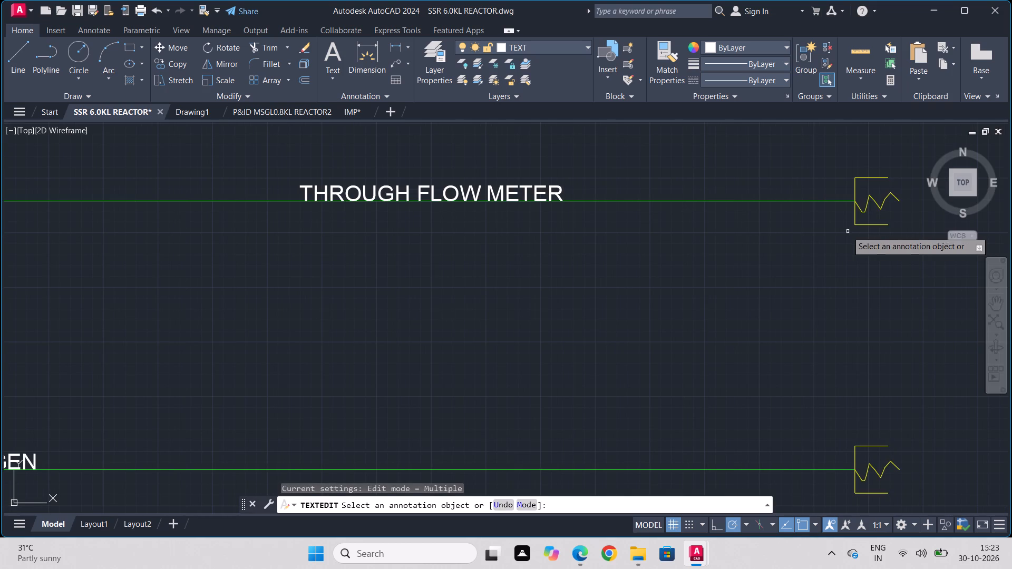
Change the NITROGEN label on the ADDITION RECEIVER line to S6/40.
scroll(440, 333, down, 1)
middle_drag(417, 338, 625, 231)
scroll(361, 313, up, 1)
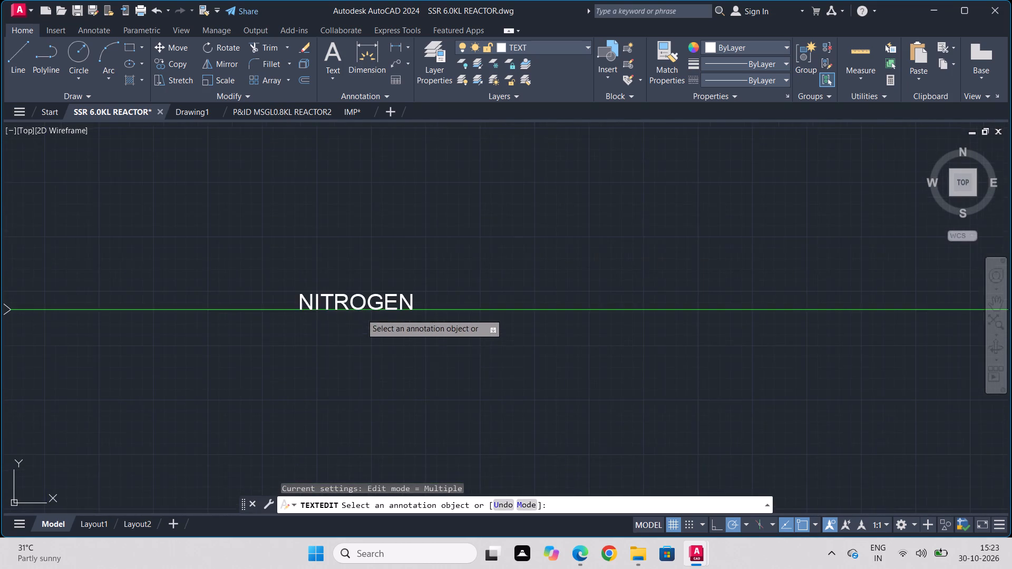
click(343, 306)
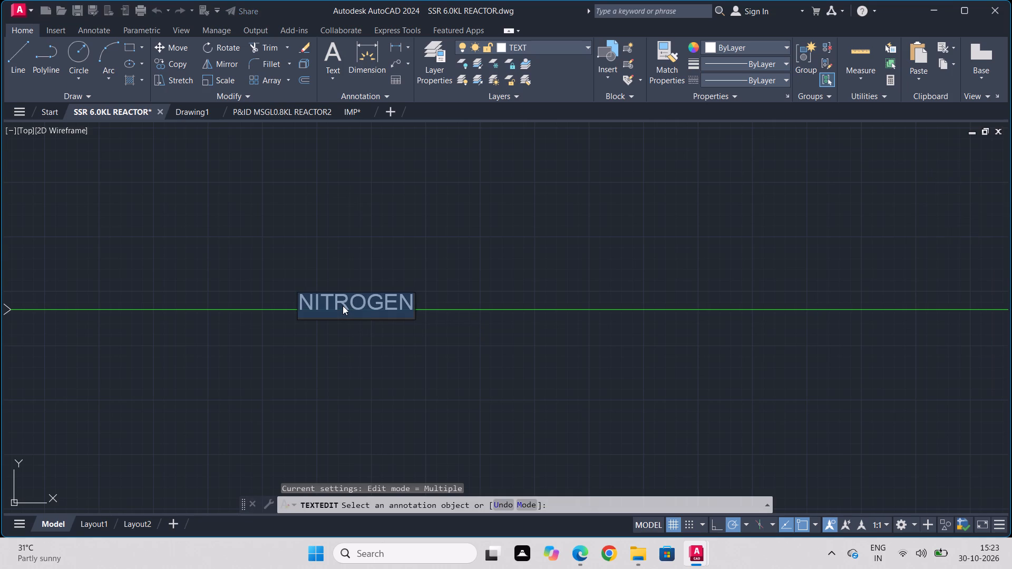
text(S6/)
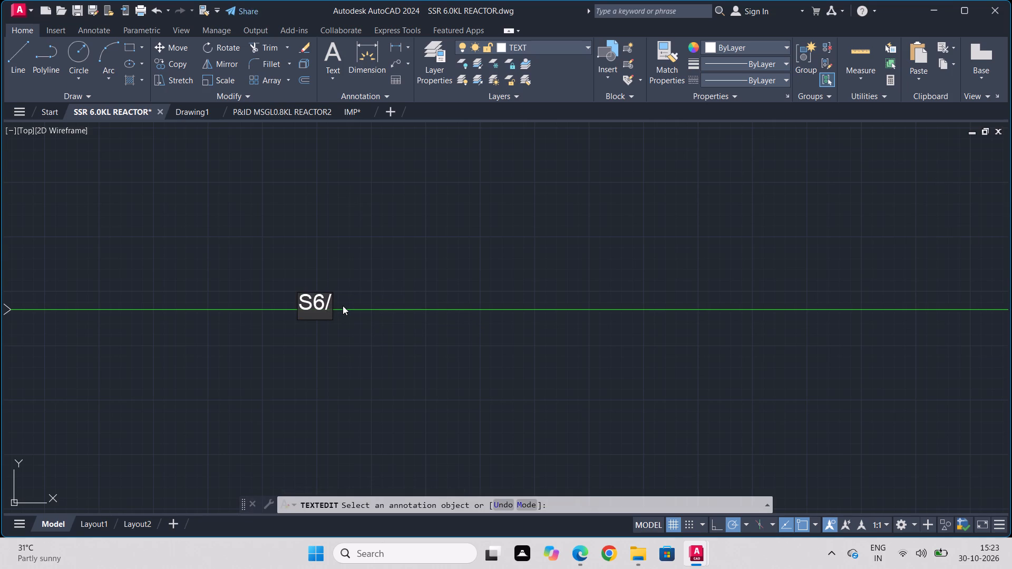
text(40)
key(Return)
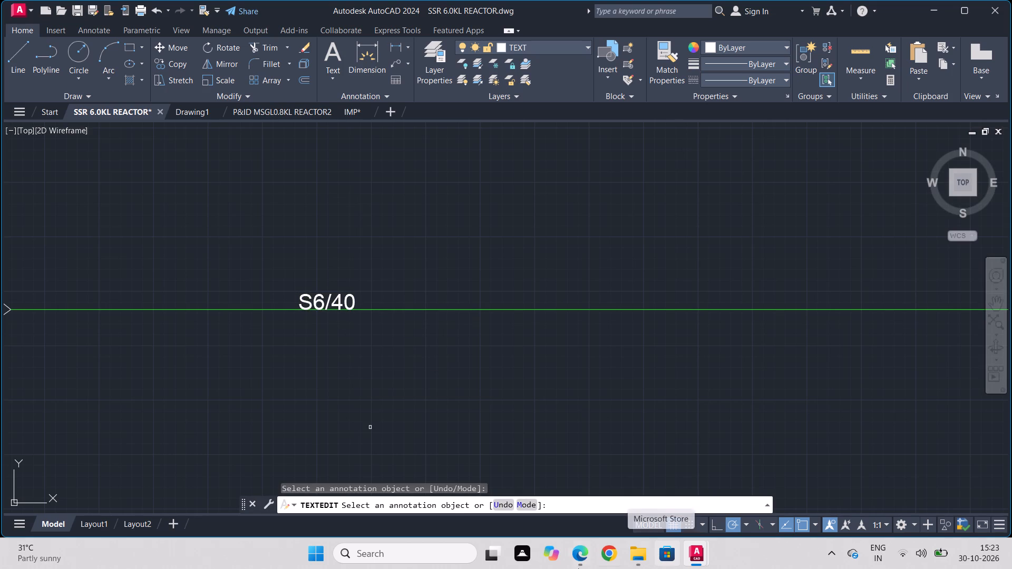
Change the first NITROGEN label on the PROCESS FROM REACTOR line, nearest its arrow tag, to S6/40.
scroll(650, 276, down, 3)
middle_drag(597, 338, 653, 236)
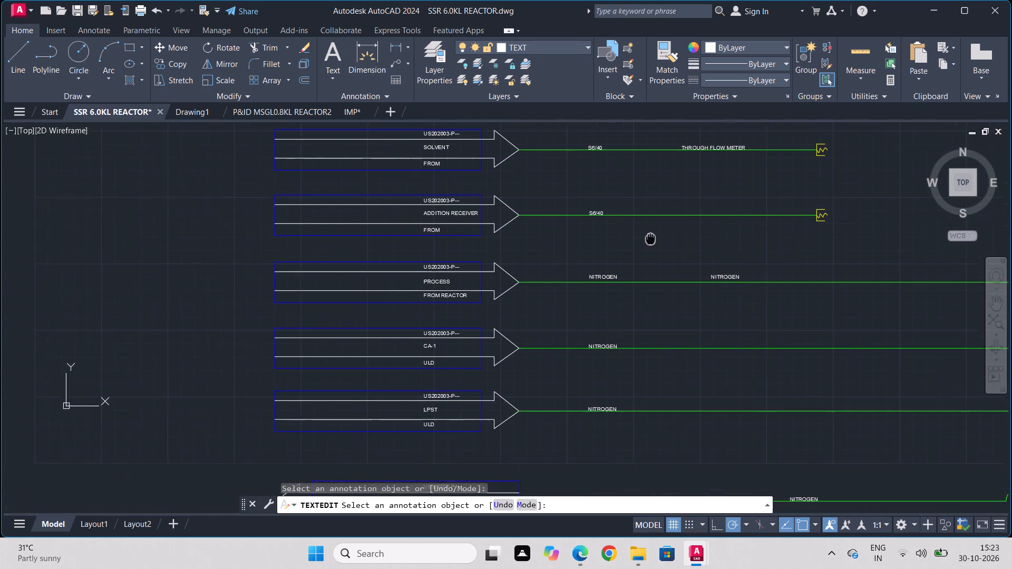
middle_drag(653, 236, 653, 236)
scroll(600, 274, up, 3)
click(606, 264)
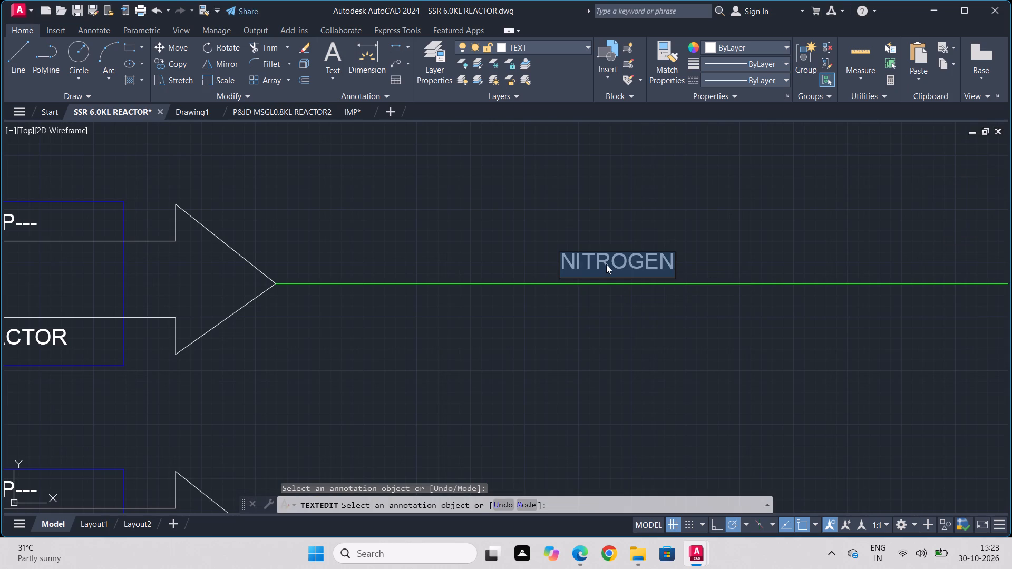
text(S6/)
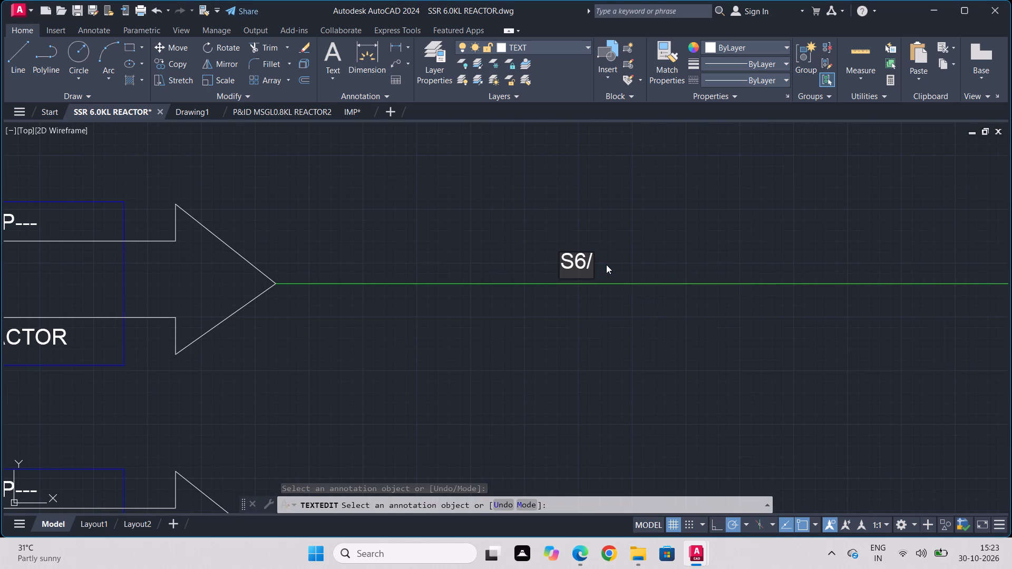
text(40)
key(Return)
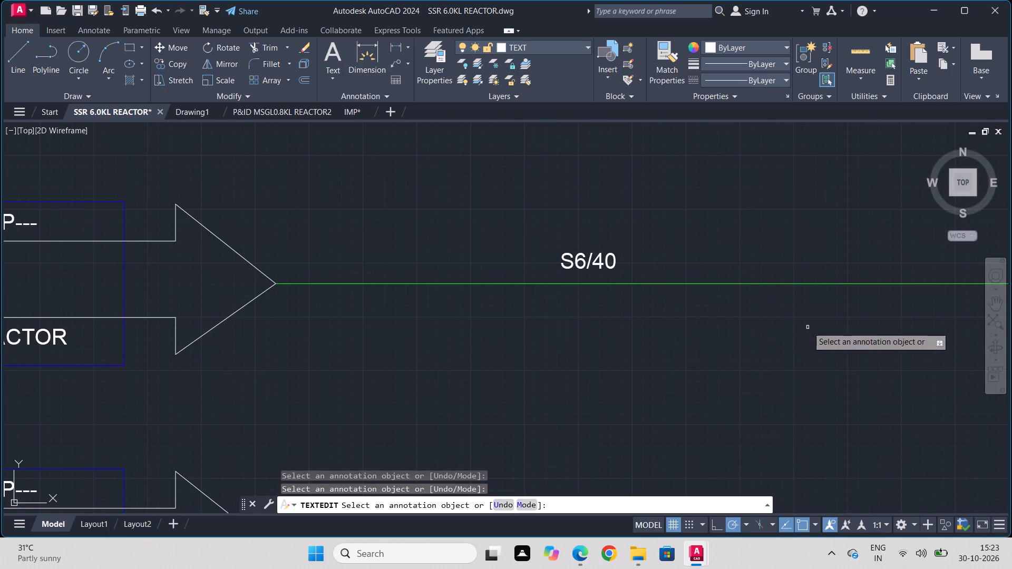
Change the second NITROGEN label on the PROCESS FROM REACTOR line to REACTION MASS TRANSFER.
middle_drag(807, 327, 266, 325)
click(520, 255)
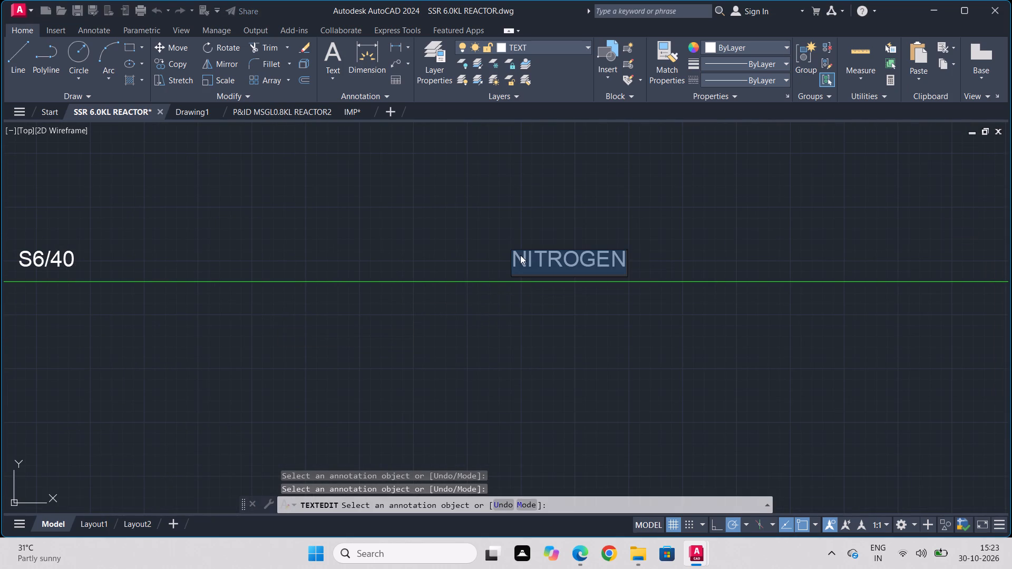
text(REACTION MASS)
key(space)
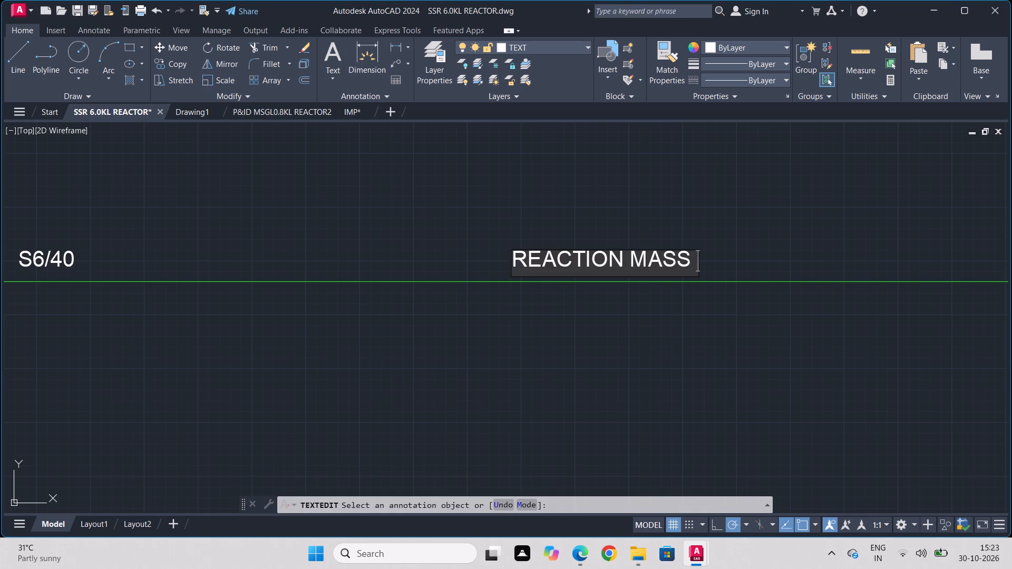
text(TRANSFER)
key(Return)
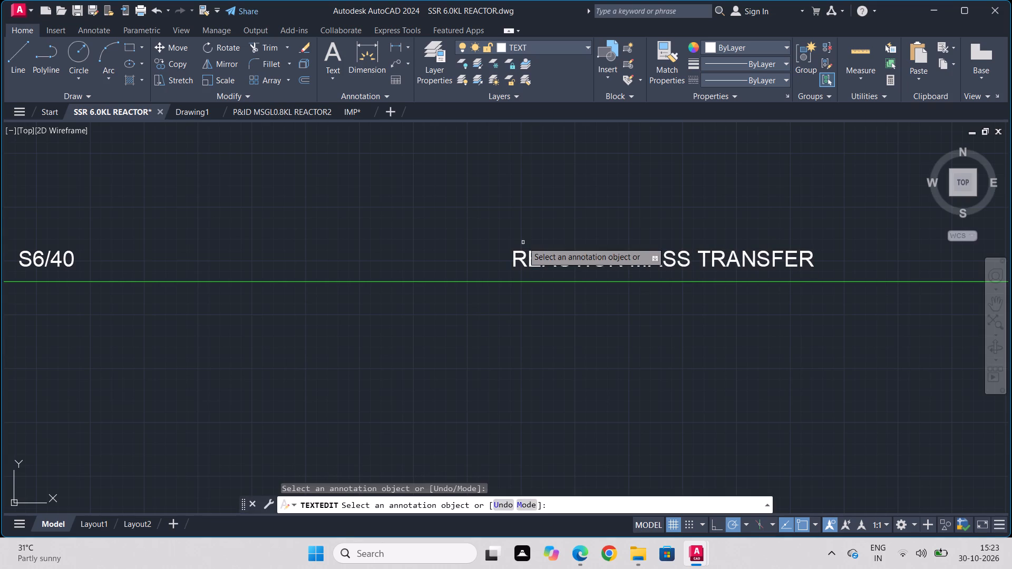
Change the NITROGEN label on the CA-1 line to PPR/15.
scroll(494, 351, down, 2)
middle_drag(416, 369, 608, 224)
scroll(508, 292, up, 2)
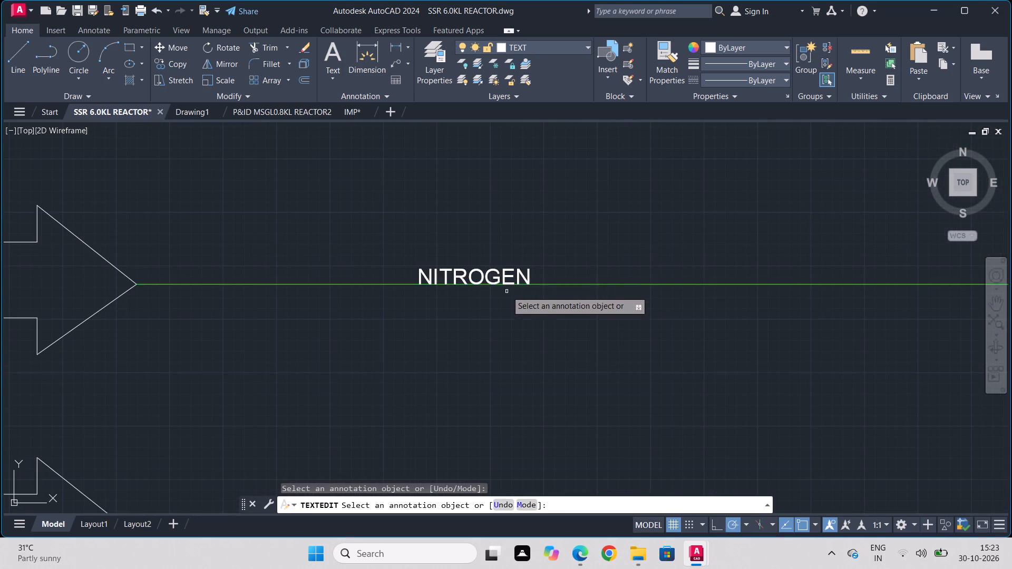
click(503, 277)
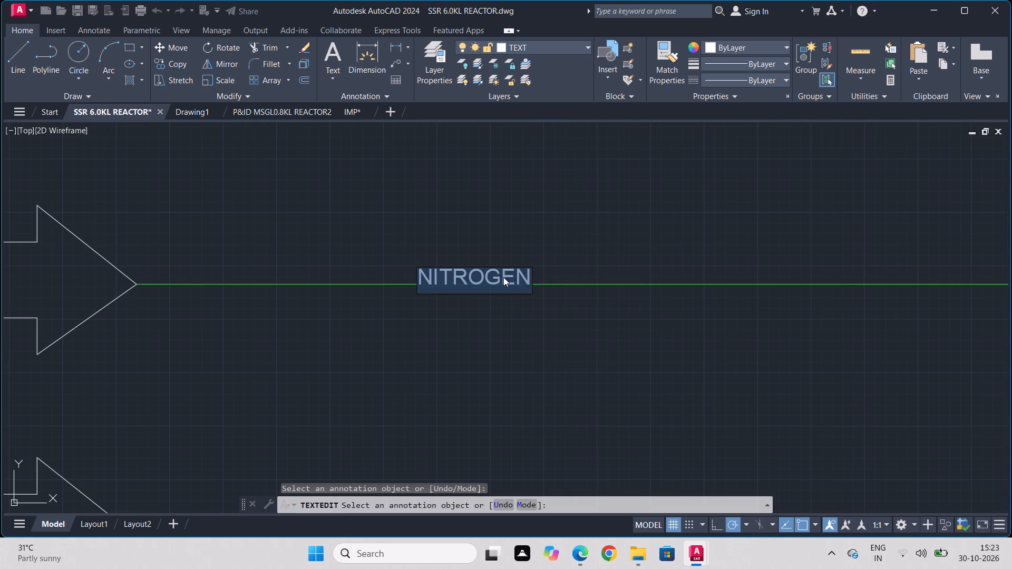
text(PPR/)
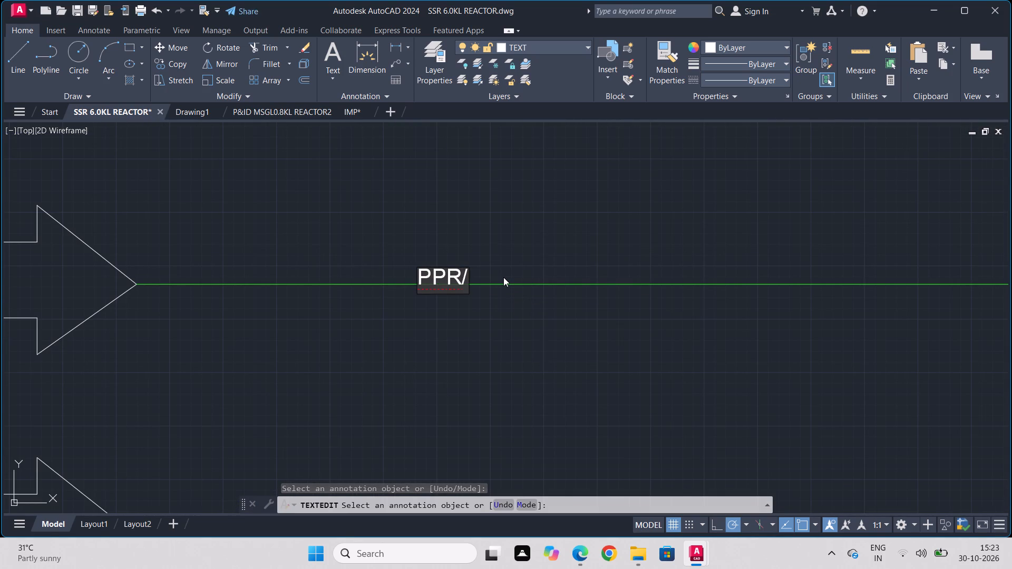
text(15)
key(Return)
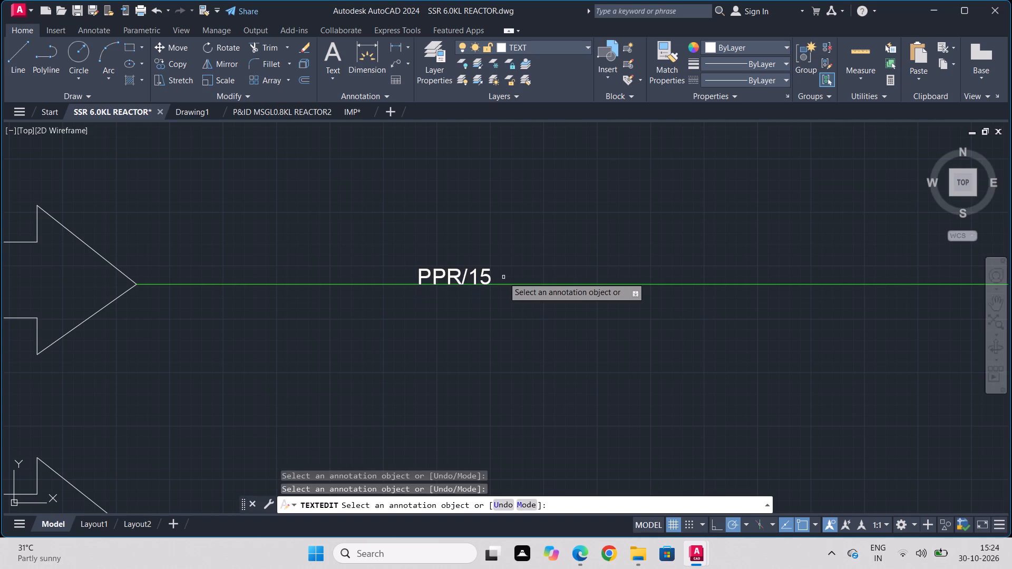
Change the NITROGEN label on the LPST line to MS4/40.
scroll(503, 277, down, 2)
middle_drag(506, 363, 534, 266)
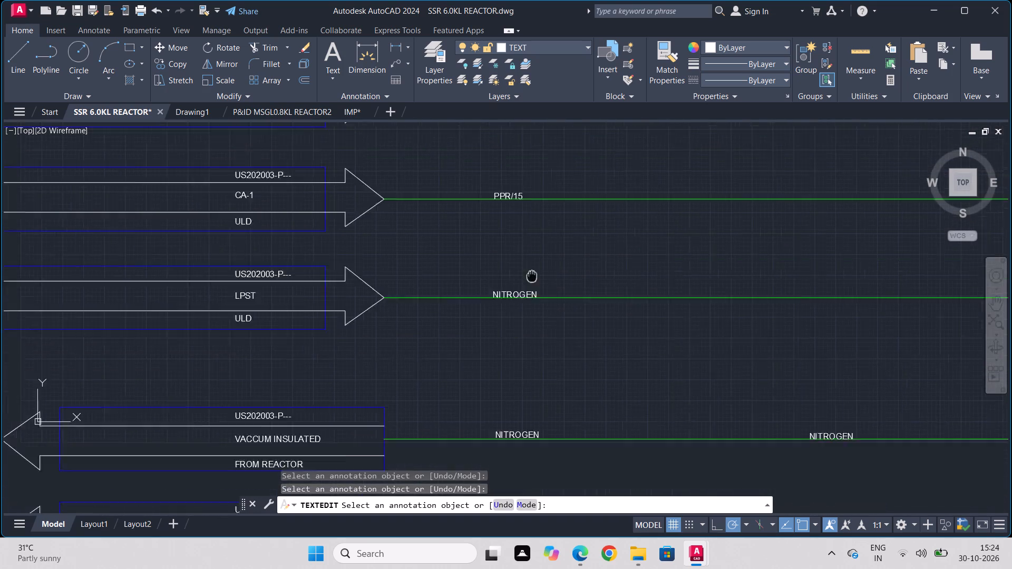
middle_drag(534, 266, 537, 259)
scroll(524, 279, up, 1)
click(518, 264)
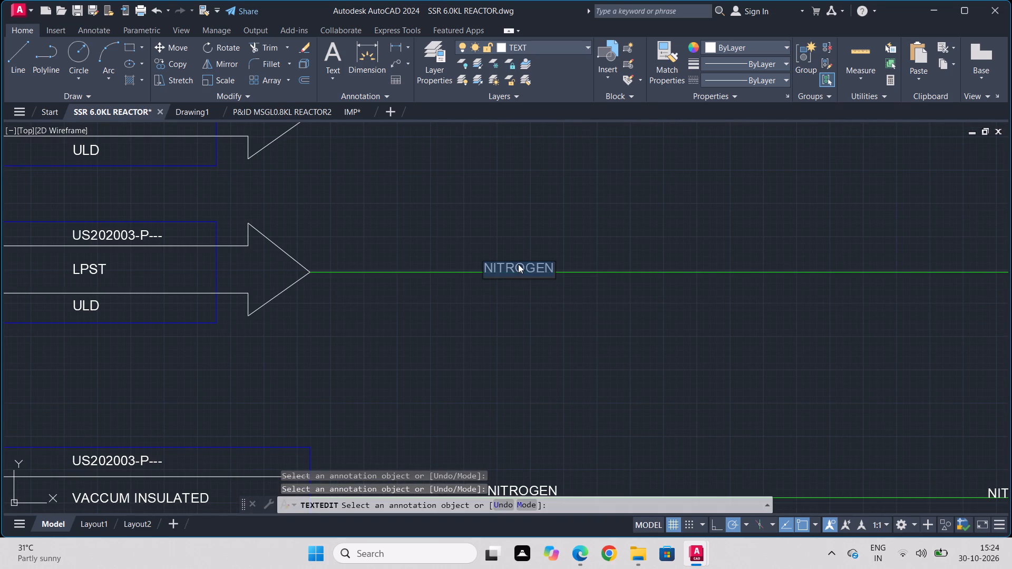
text(MS4)
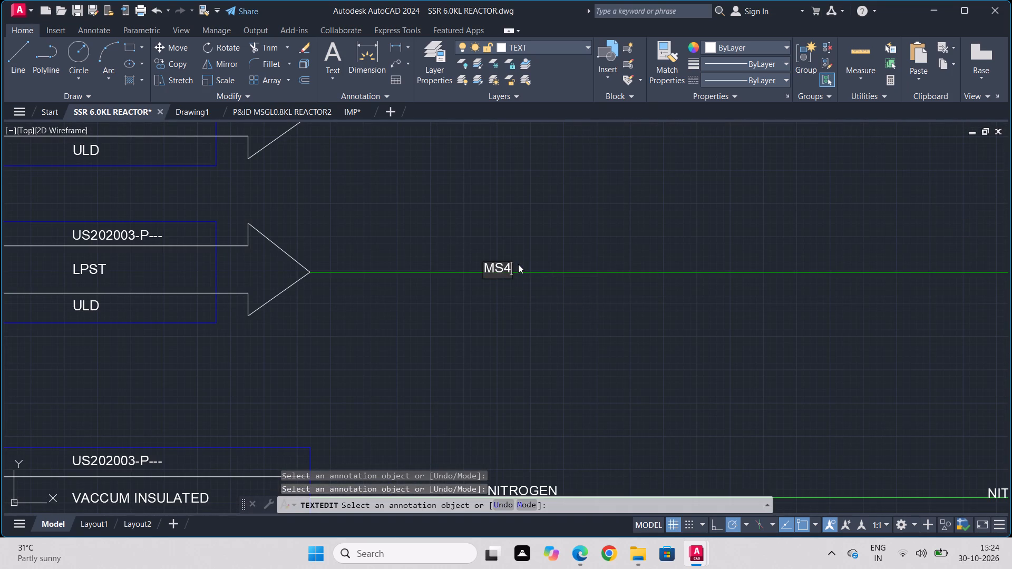
text(/40)
key(Return)
middle_drag(532, 334, 538, 191)
scroll(560, 302, down, 3)
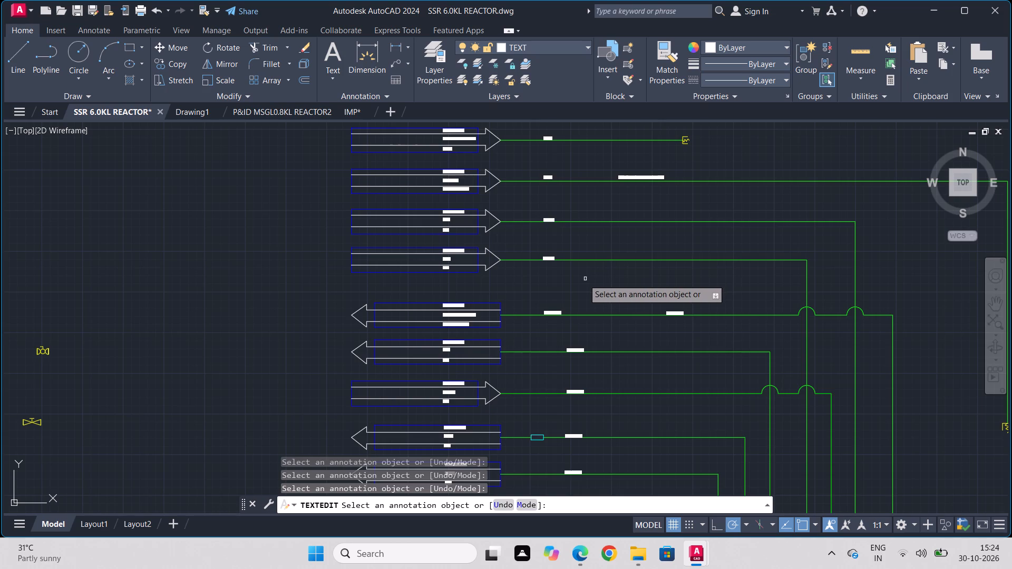
key(Escape)
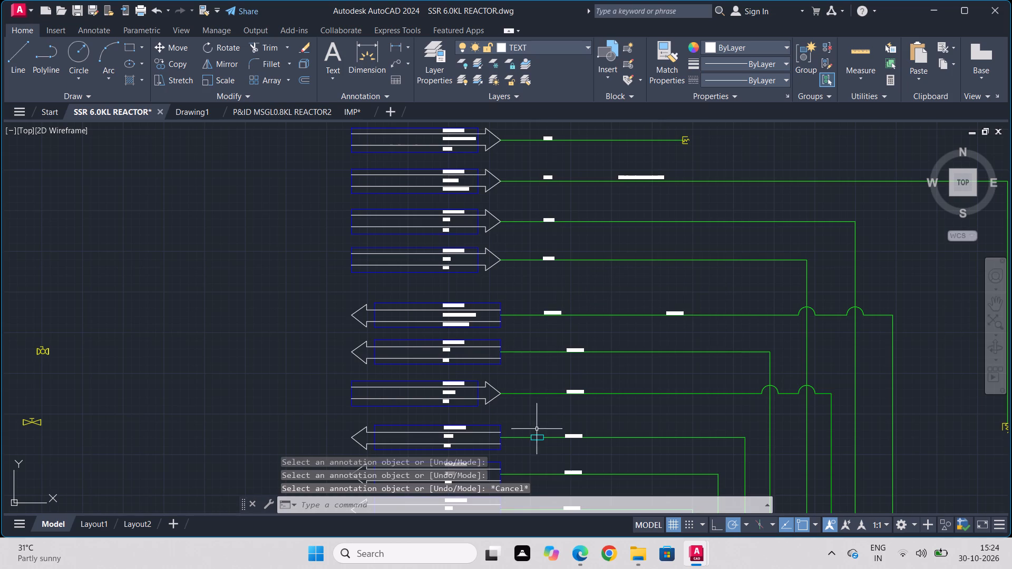
Move the small cyan rectangle from the CHBR line onto the VACCUM INSULATED line, just before its first NITROGEN label.
scroll(537, 441, up, 1)
click(537, 431)
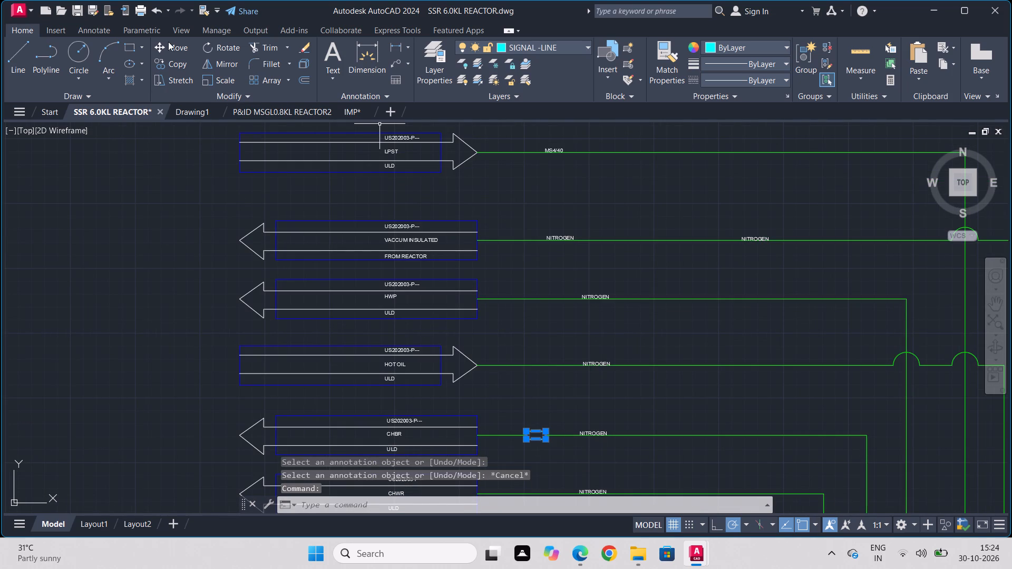
click(174, 52)
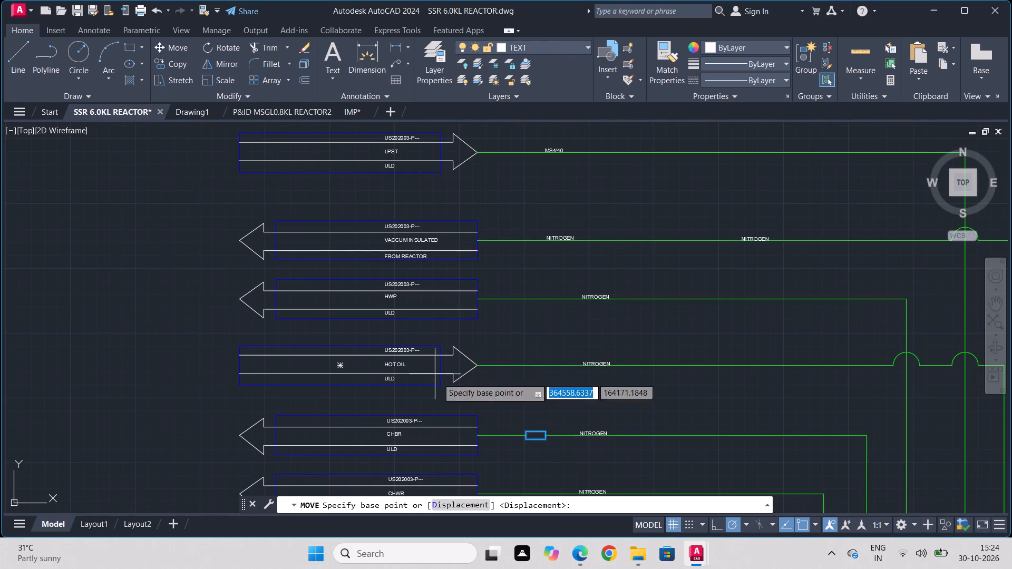
scroll(546, 436, up, 2)
click(538, 436)
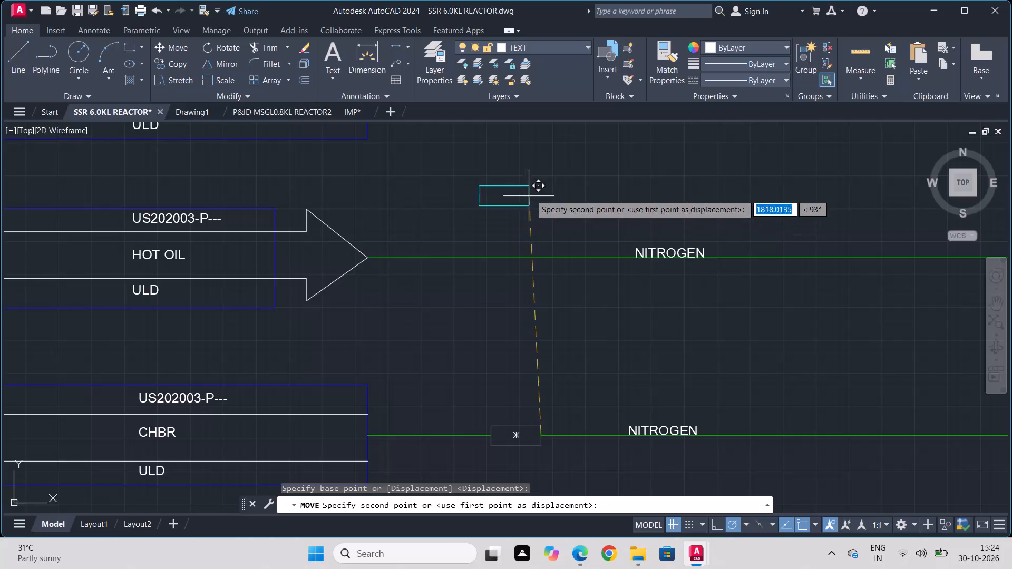
middle_drag(536, 188, 536, 444)
scroll(513, 263, down, 1)
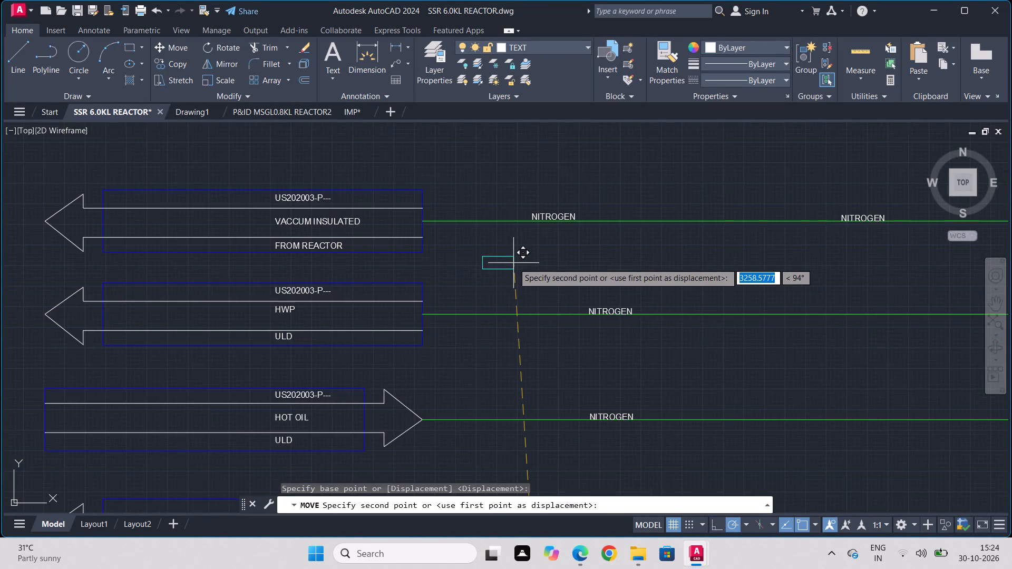
scroll(512, 263, down, 1)
scroll(505, 262, up, 2)
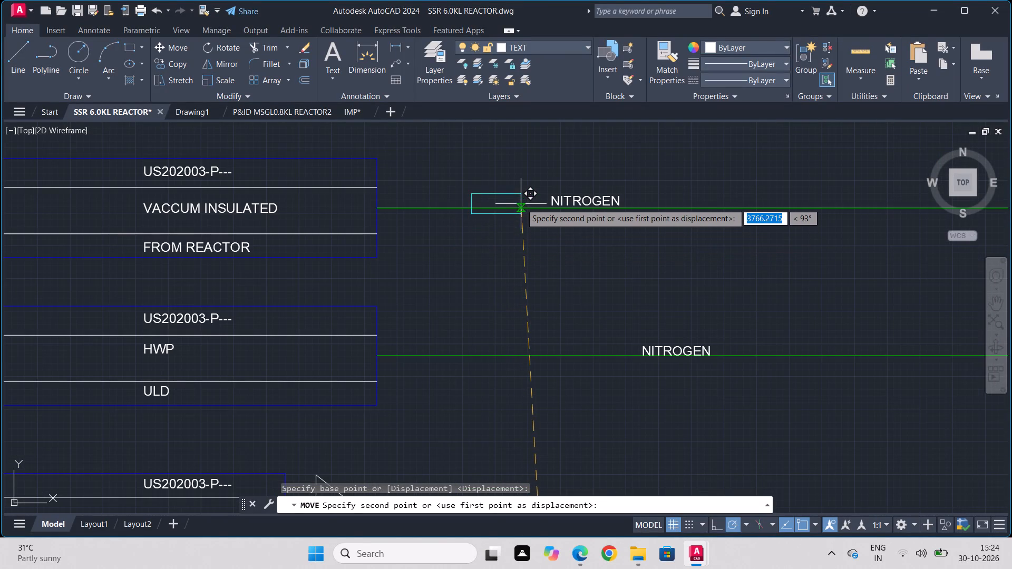
click(519, 210)
Close the gap in the CHBR process line by stretching its open end to meet the segment at the tag.
scroll(529, 342, down, 1)
scroll(529, 346, up, 1)
scroll(529, 352, down, 2)
middle_drag(532, 368, 561, 202)
scroll(538, 348, up, 3)
click(660, 238)
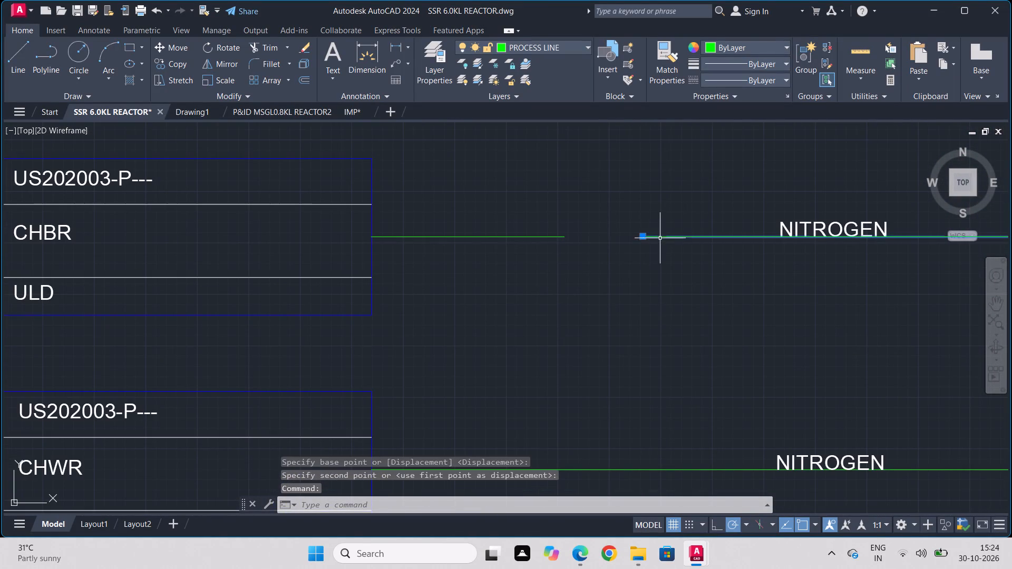
click(645, 233)
click(630, 240)
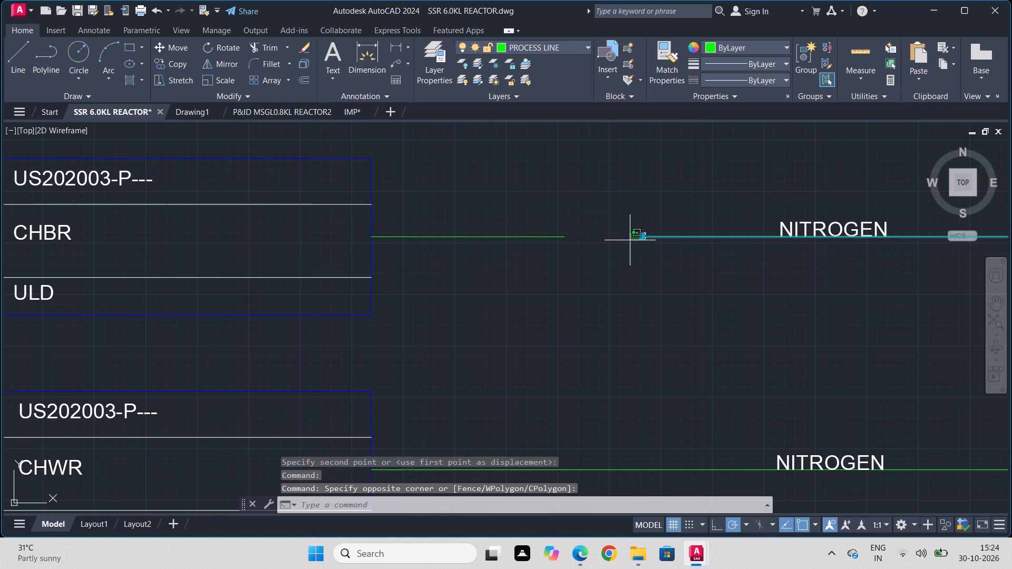
click(642, 237)
click(563, 236)
key(Escape)
Trim the part of the VACCUM INSULATED process line that runs inside the cyan rectangle.
scroll(581, 229, down, 4)
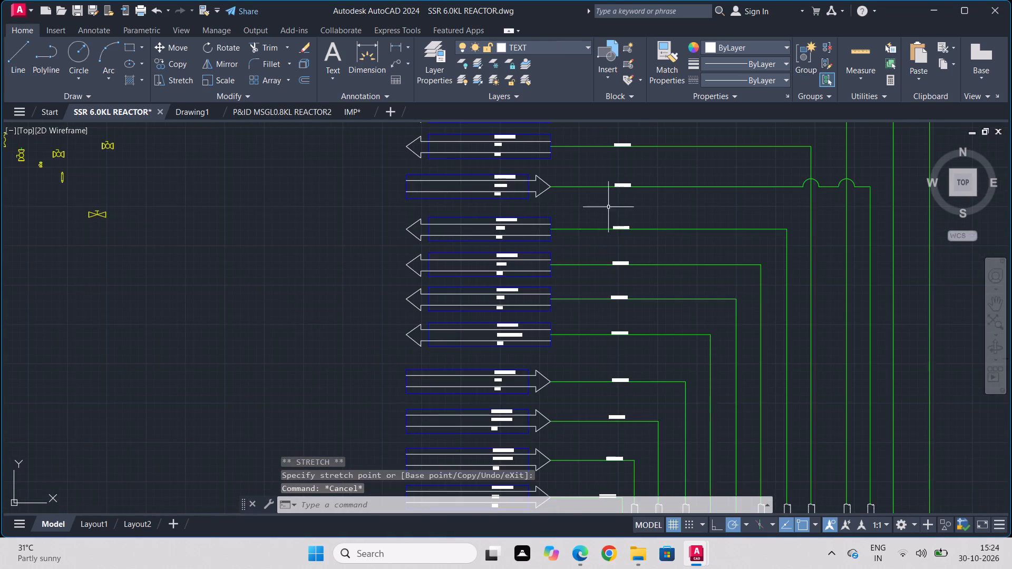
middle_drag(608, 207, 578, 369)
scroll(552, 243, up, 3)
middle_drag(542, 286, 549, 263)
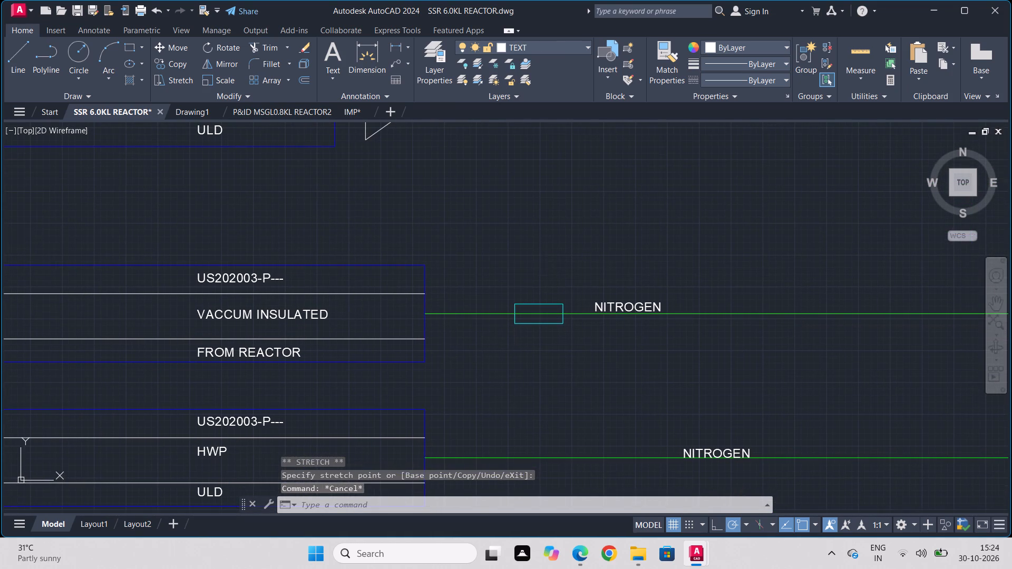
text(TR)
key(Return)
click(549, 316)
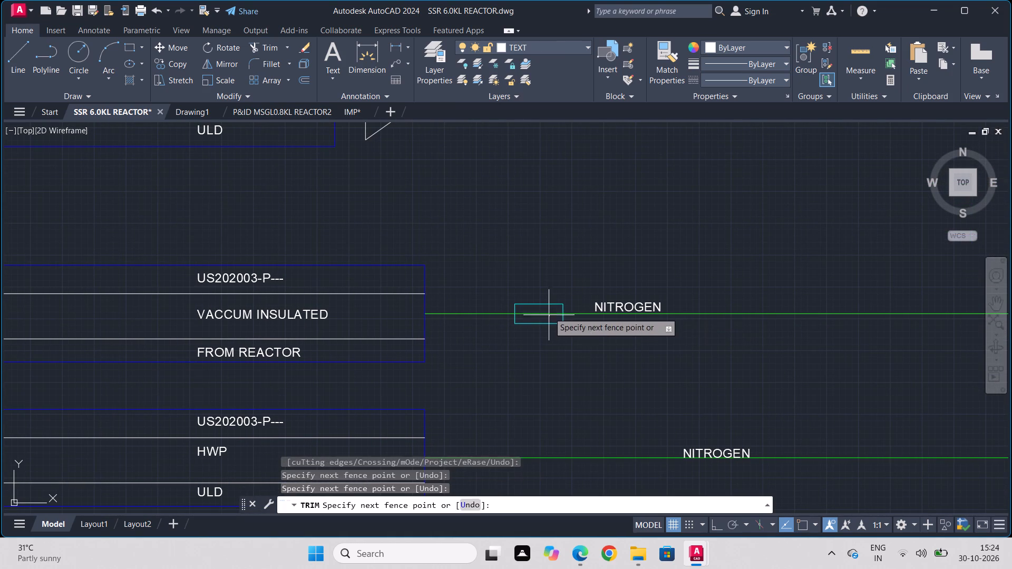
click(549, 312)
key(Escape)
Change the first NITROGEN label on the VACCUM INSULATED line, beside the cyan rectangle, to S6/50.
scroll(657, 293, down, 1)
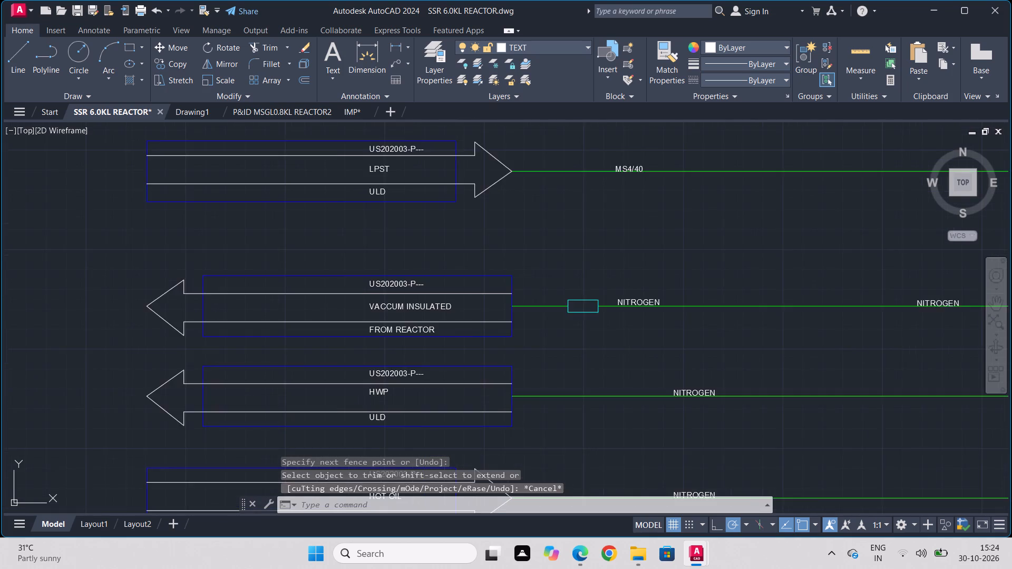
scroll(657, 293, down, 1)
scroll(653, 300, up, 4)
click(639, 296)
right_click(639, 296)
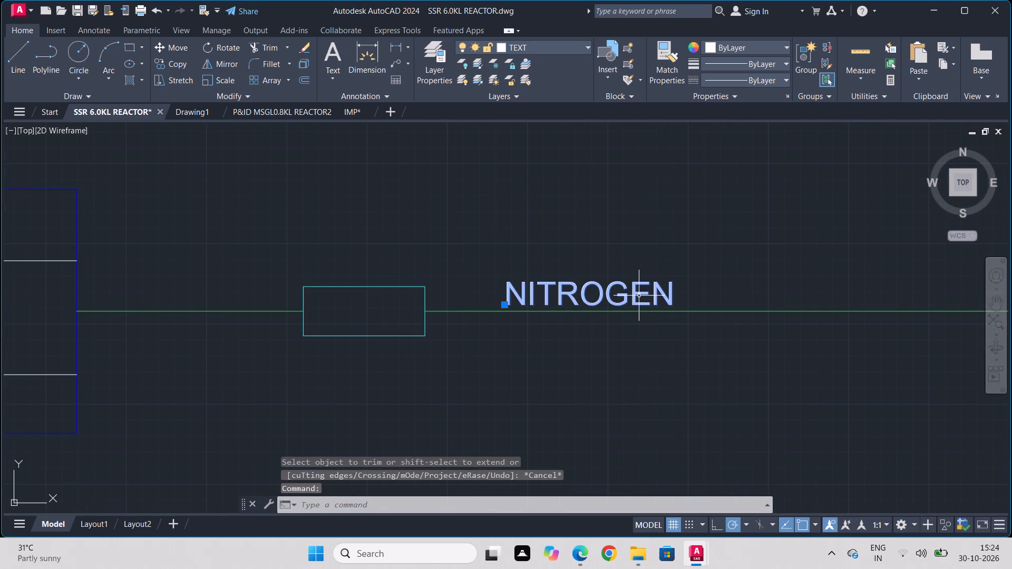
click(698, 234)
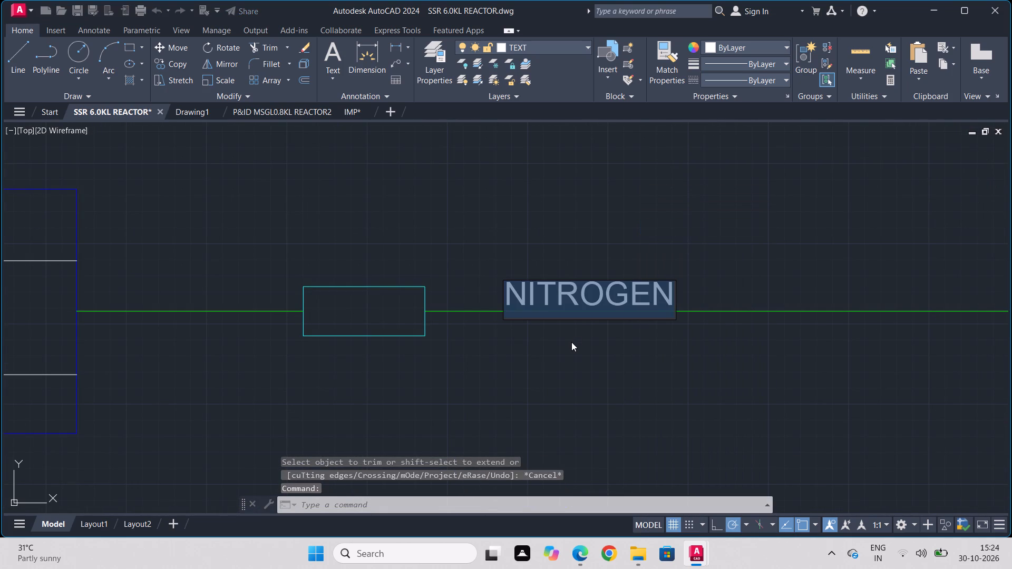
key(s)
text(6/)
key(5)
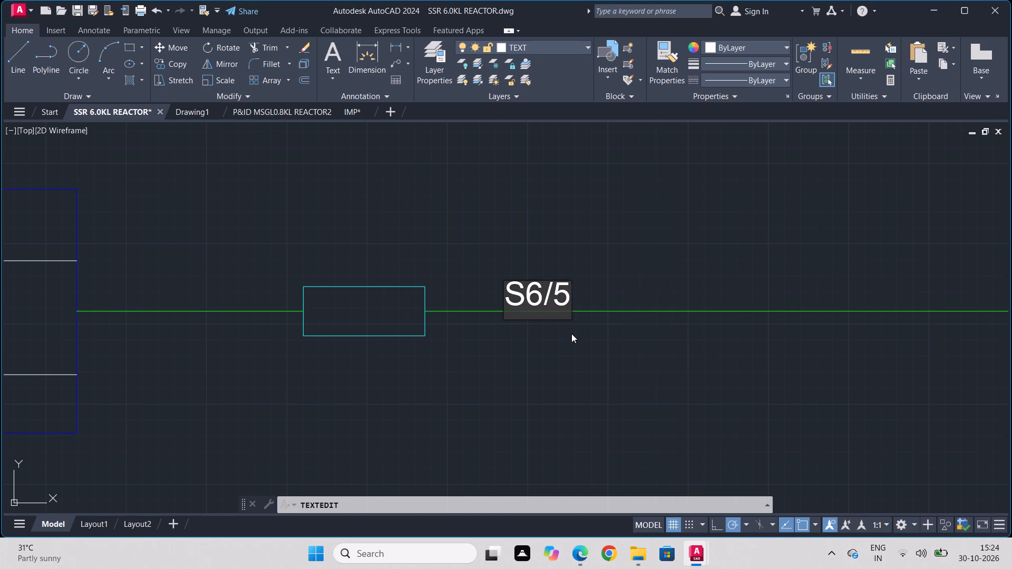
key(0)
key(Return)
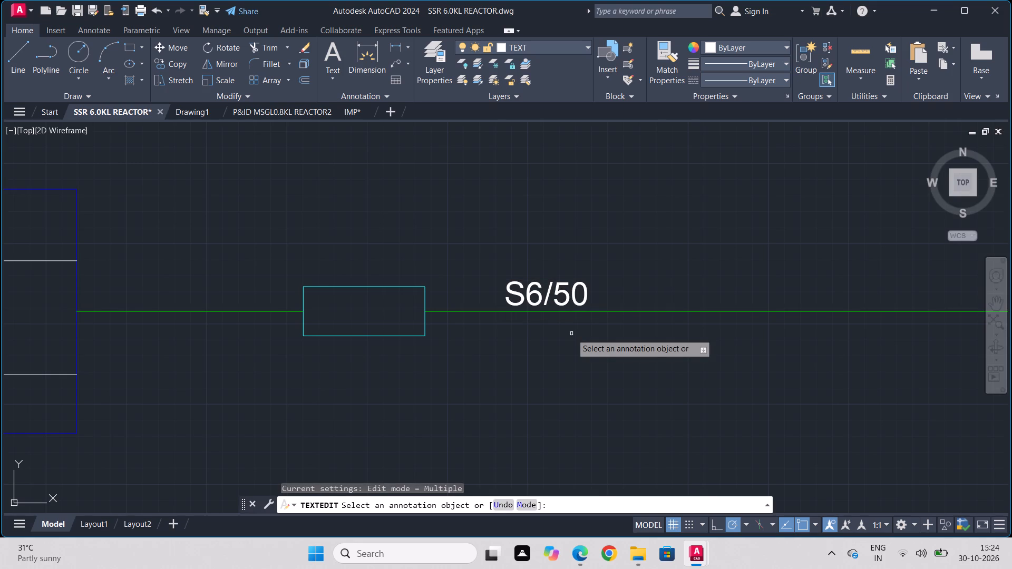
Change the second NITROGEN label on the VACCUM INSULATED line to S5-316 50 NB.
middle_drag(945, 337, 250, 326)
scroll(204, 326, down, 1)
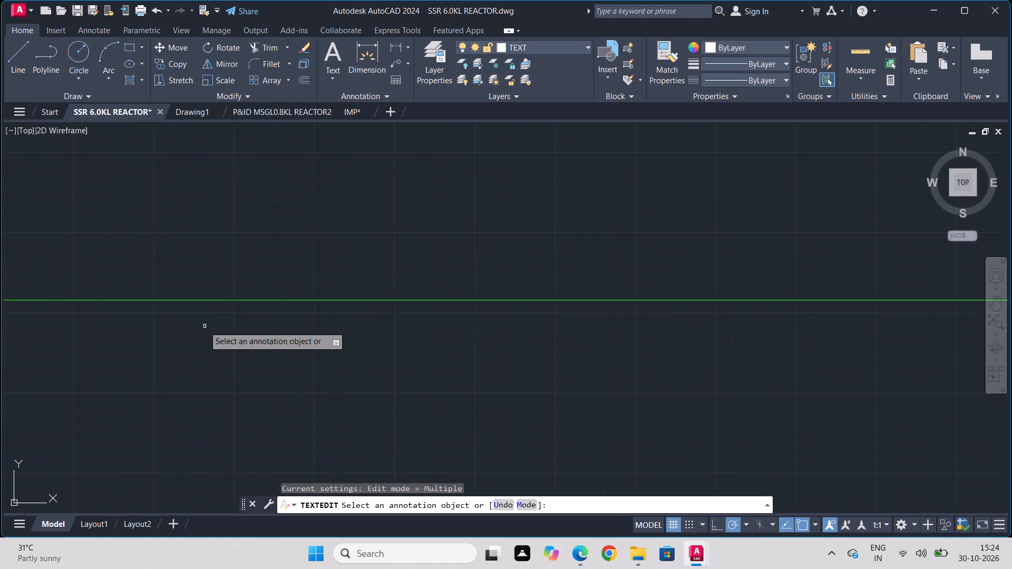
scroll(202, 326, down, 1)
scroll(551, 309, up, 1)
click(551, 309)
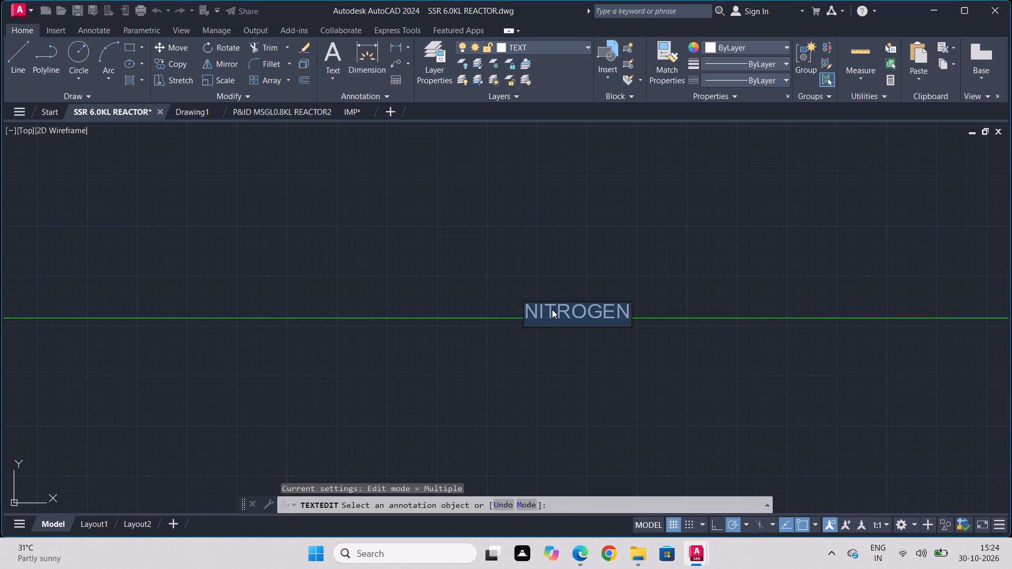
text(S5)
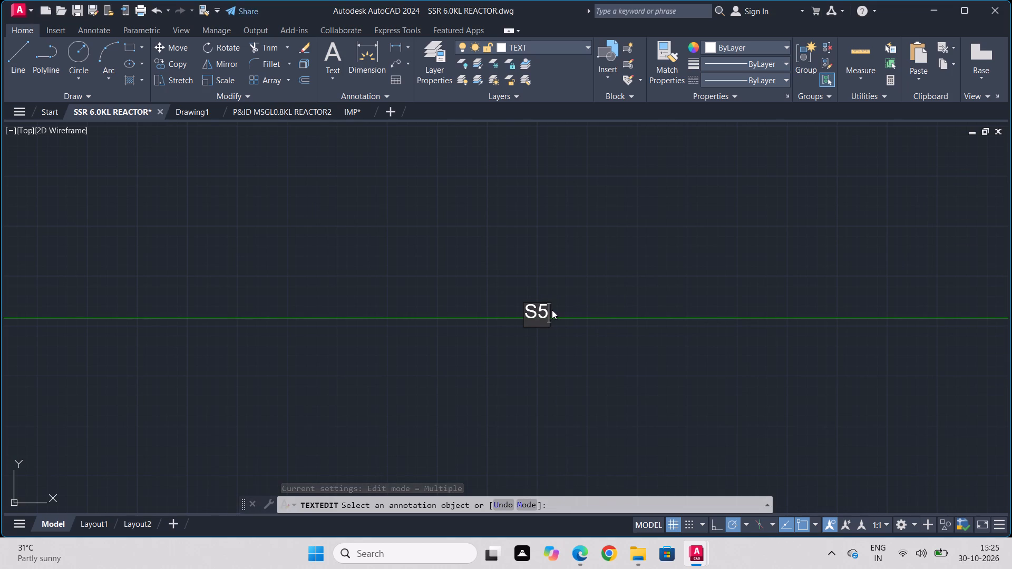
key(minus)
text(31)
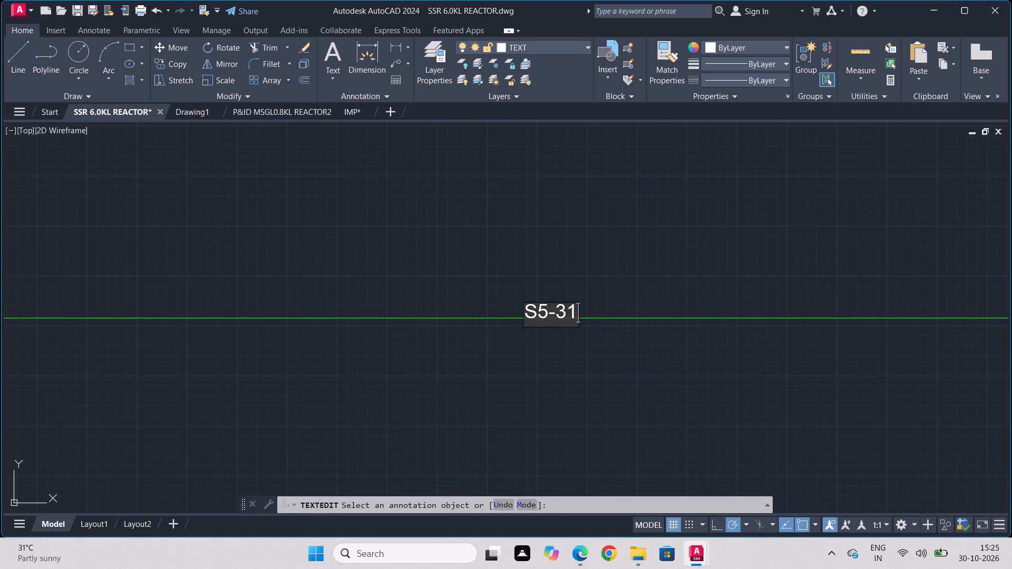
text(6)
key(space)
text(50 NB)
key(Return)
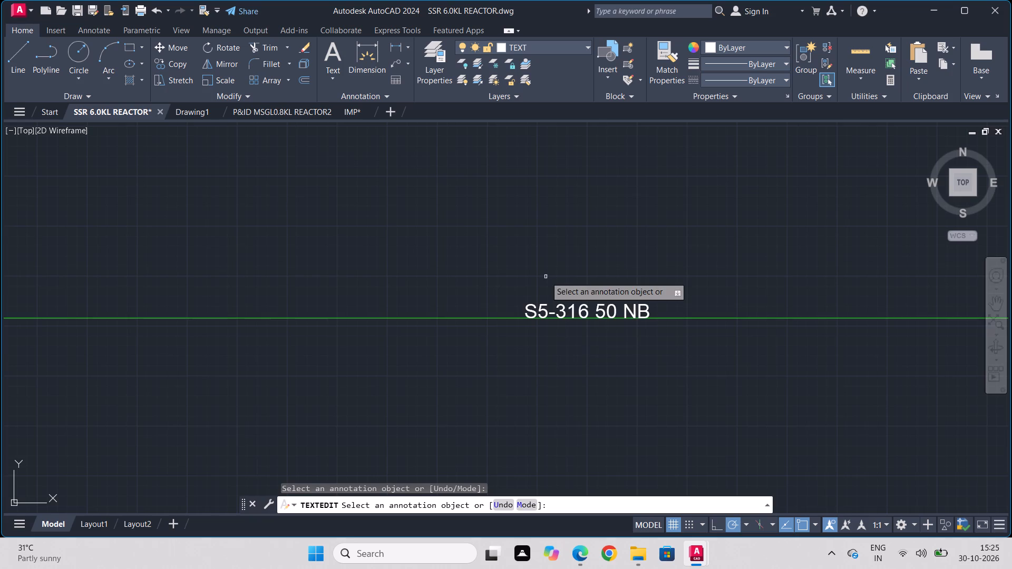
Change the NITROGEN label on the HWP line to PPR/50.
scroll(491, 409, down, 1)
middle_drag(491, 409, 775, 141)
scroll(775, 141, down, 1)
scroll(507, 204, up, 3)
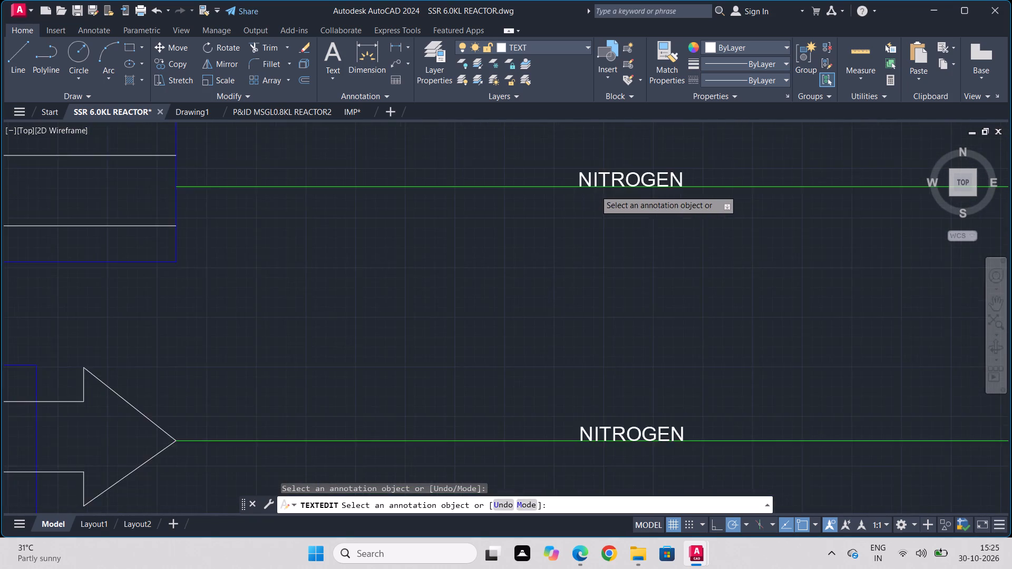
click(595, 175)
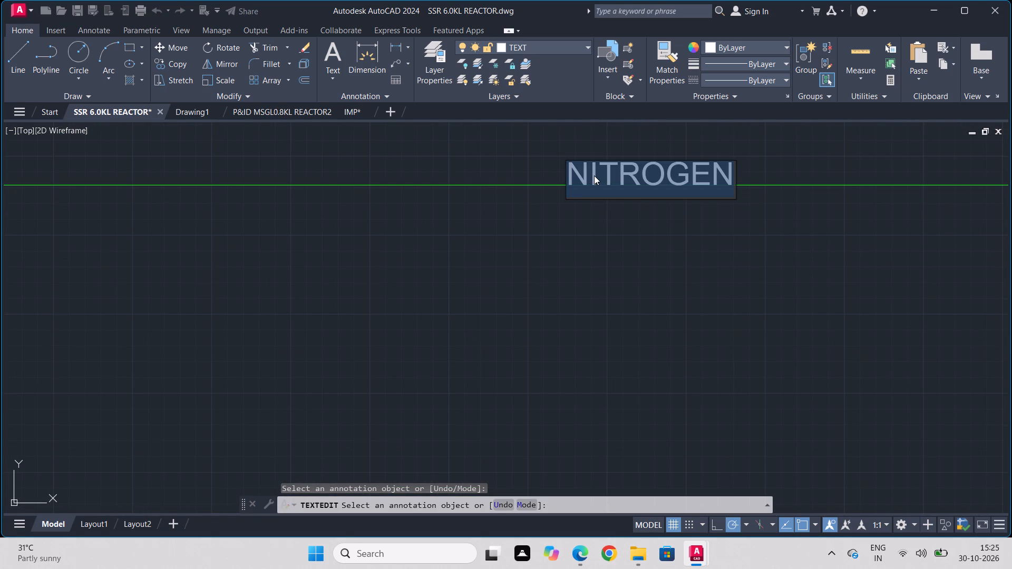
text(PPR)
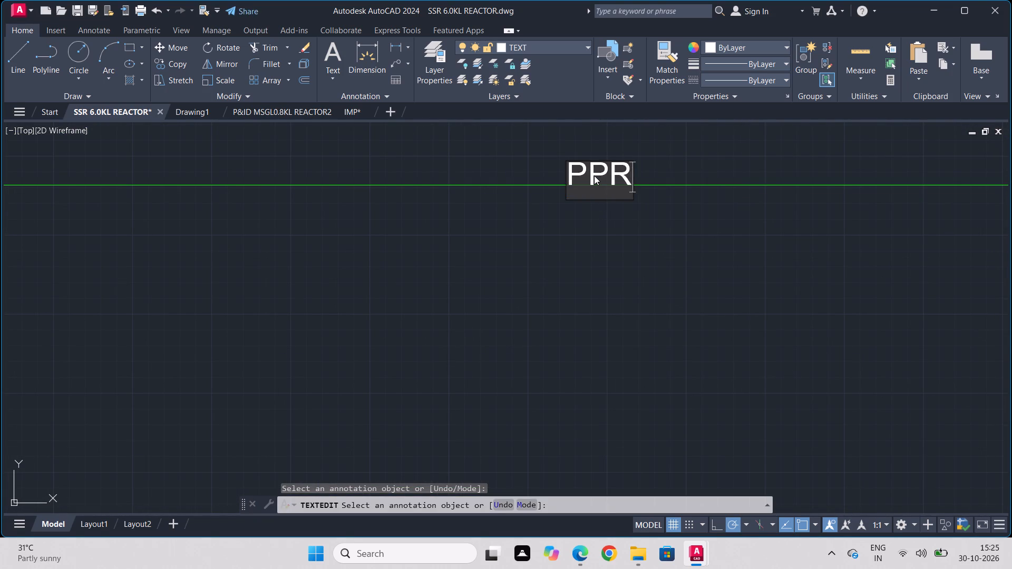
key(slash)
text(50)
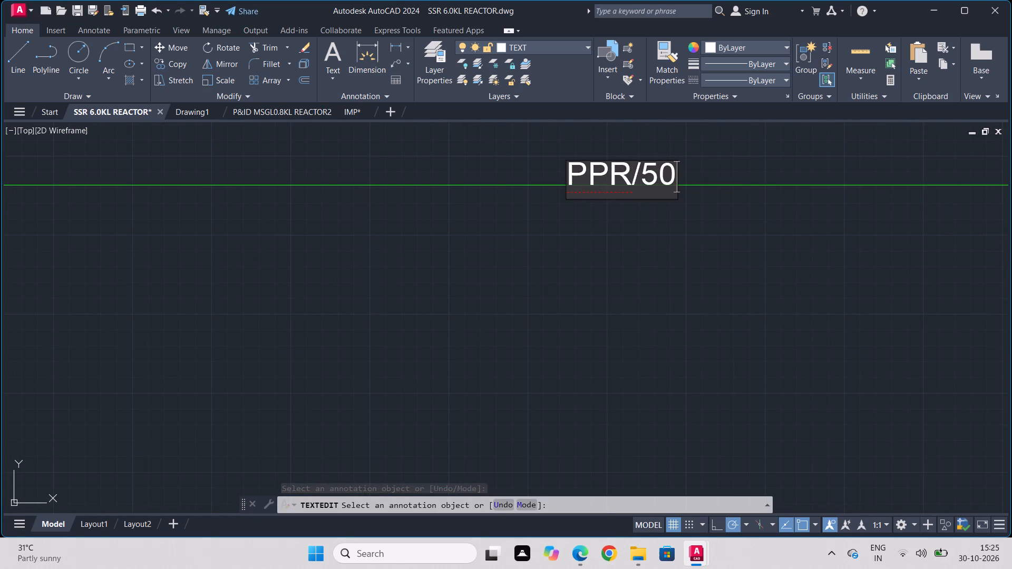
key(Return)
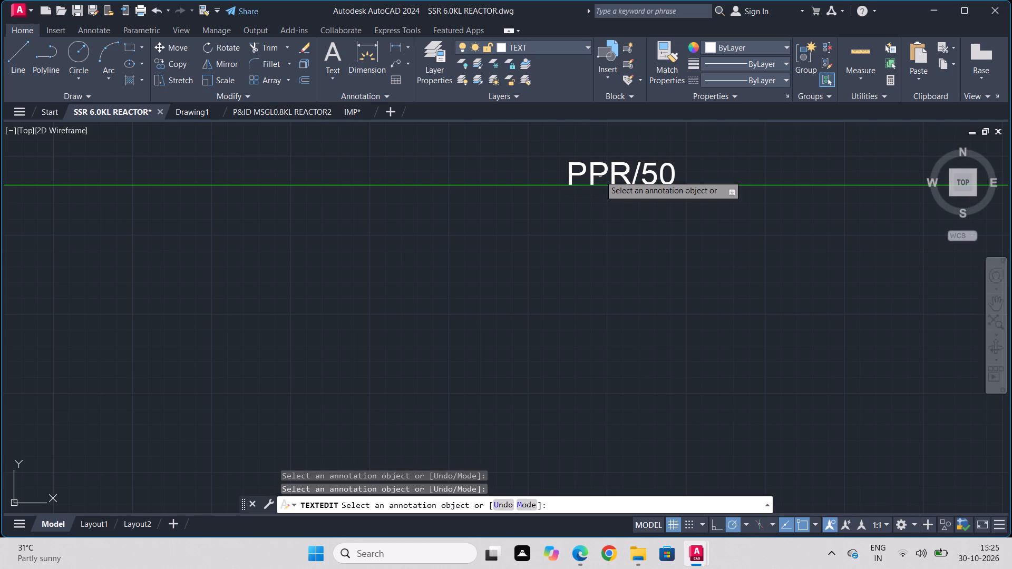
Change the NITROGEN label on the HOT OIL line to MS1/60.
scroll(590, 293, down, 3)
middle_drag(583, 352, 595, 218)
scroll(599, 259, up, 3)
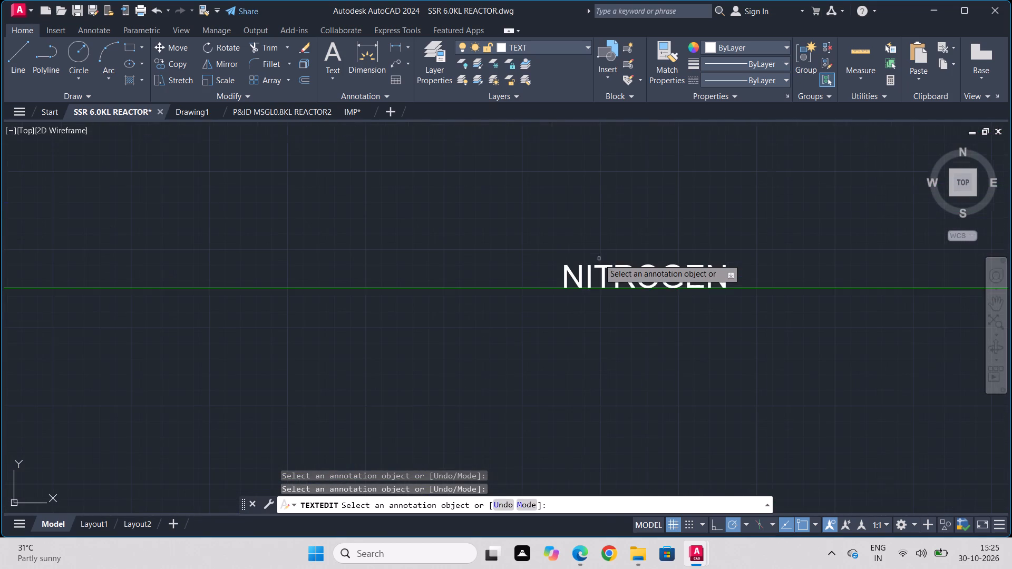
click(595, 268)
text(MS1/)
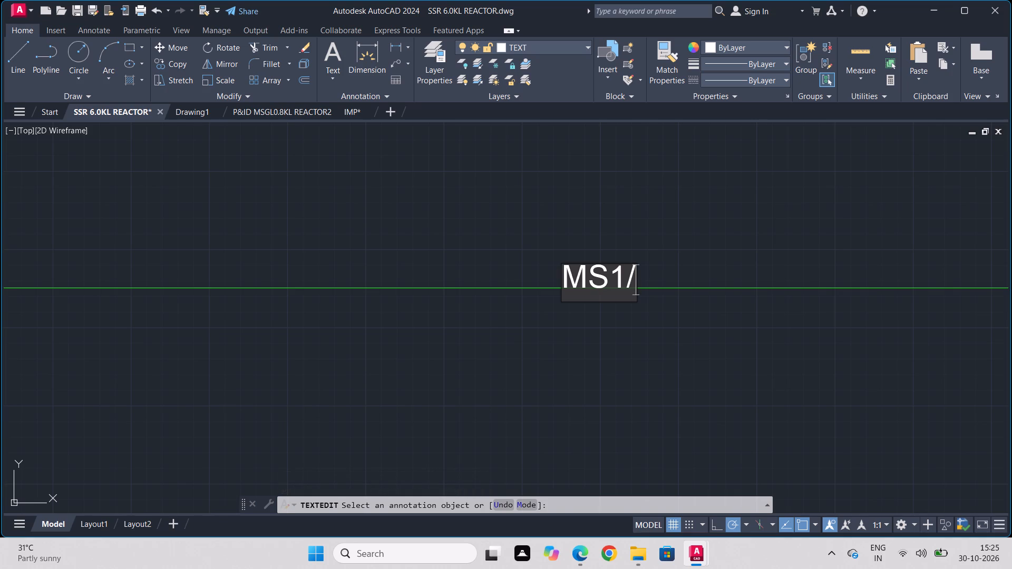
text(60)
key(Return)
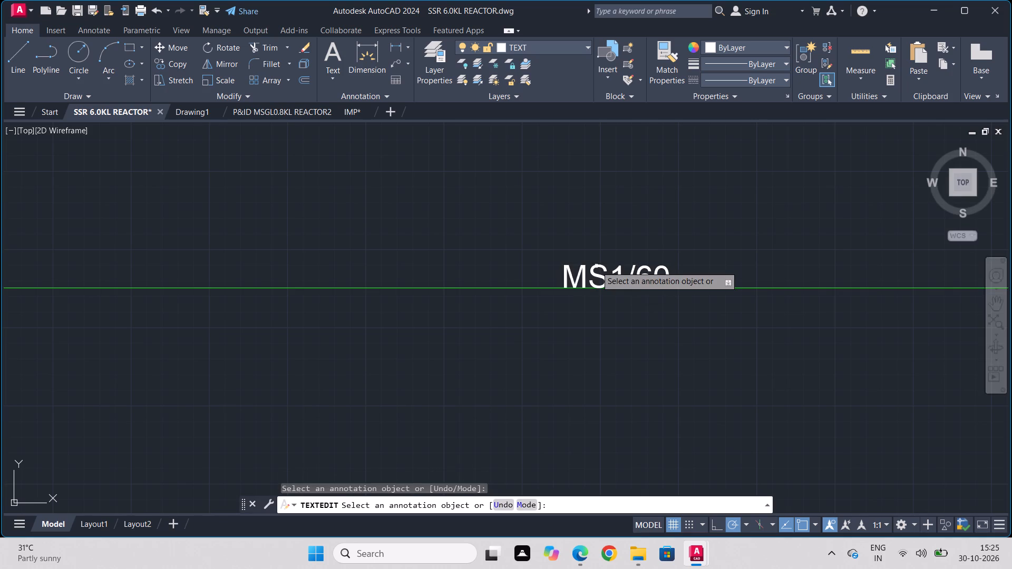
scroll(624, 288, down, 2)
middle_drag(625, 337, 628, 188)
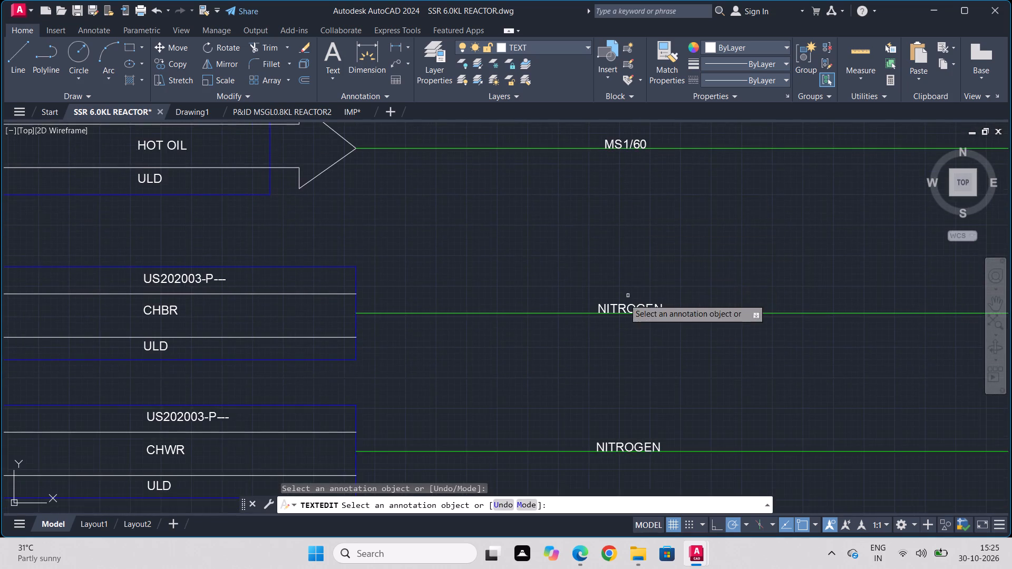
Change the NITROGEN label on the CHBR line to MS1/50.
scroll(619, 297, up, 2)
click(602, 321)
text(MS1)
text(/50)
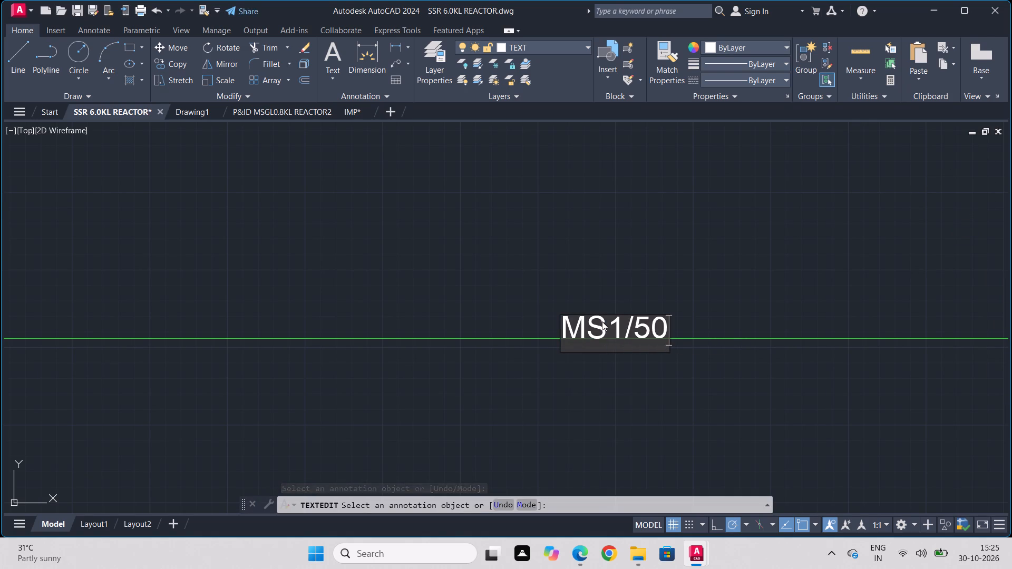
key(Return)
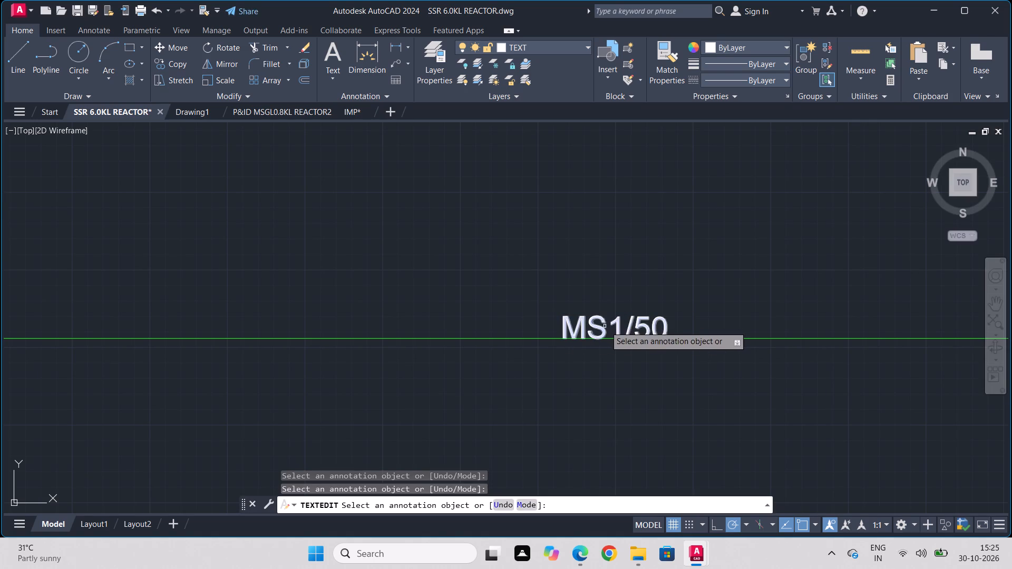
Change the NITROGEN label on the CHWR line to PPR/80.
scroll(589, 378, down, 2)
middle_drag(572, 396, 543, 296)
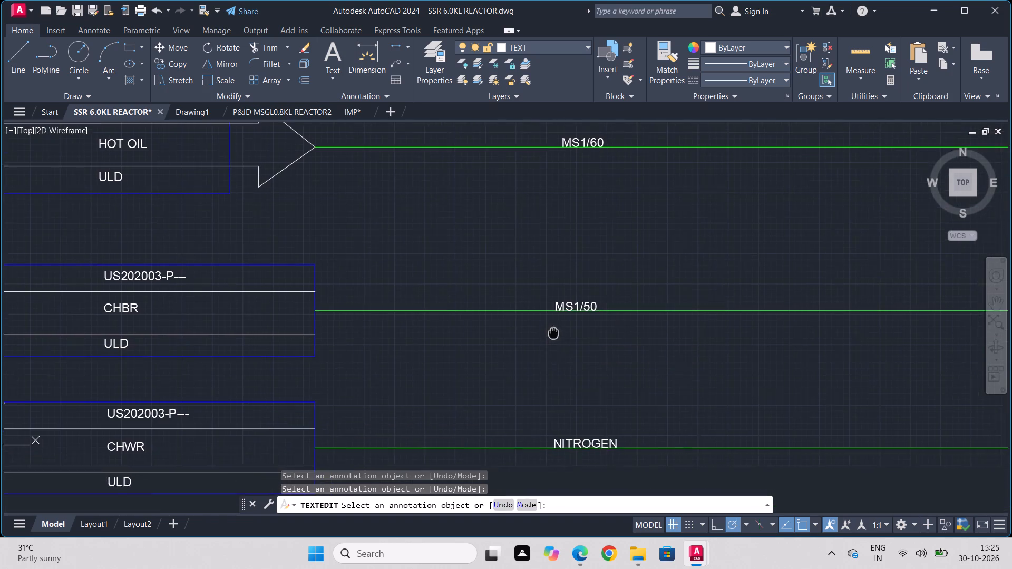
middle_drag(543, 296, 537, 268)
scroll(559, 389, up, 1)
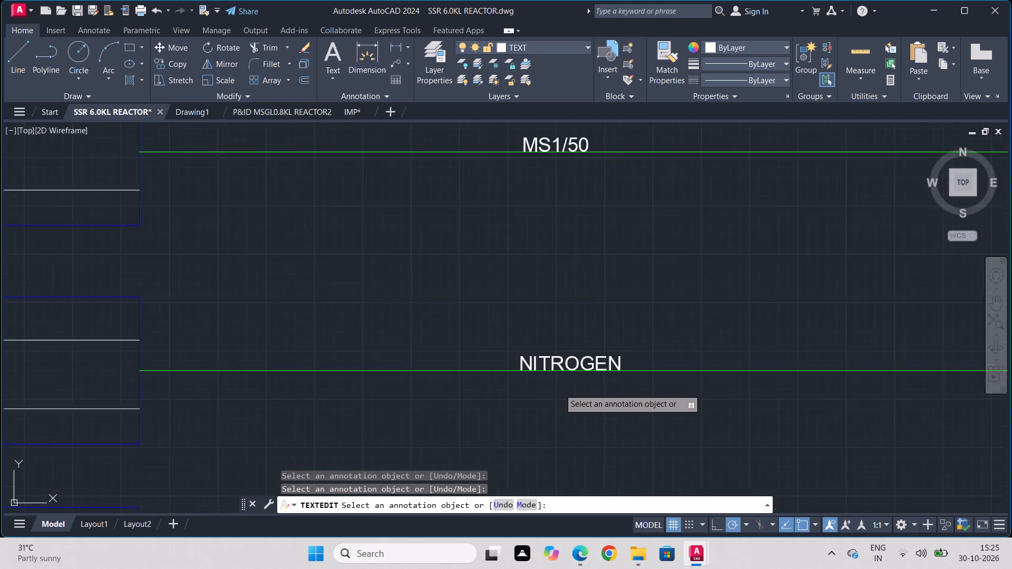
scroll(559, 389, up, 2)
click(554, 340)
text(PPR)
key(slash)
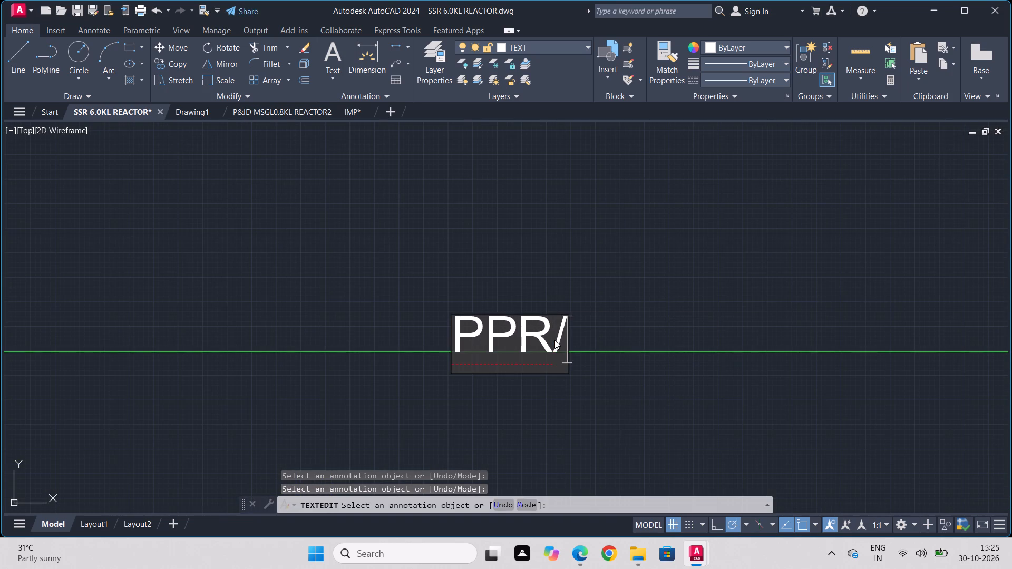
text(80)
key(Return)
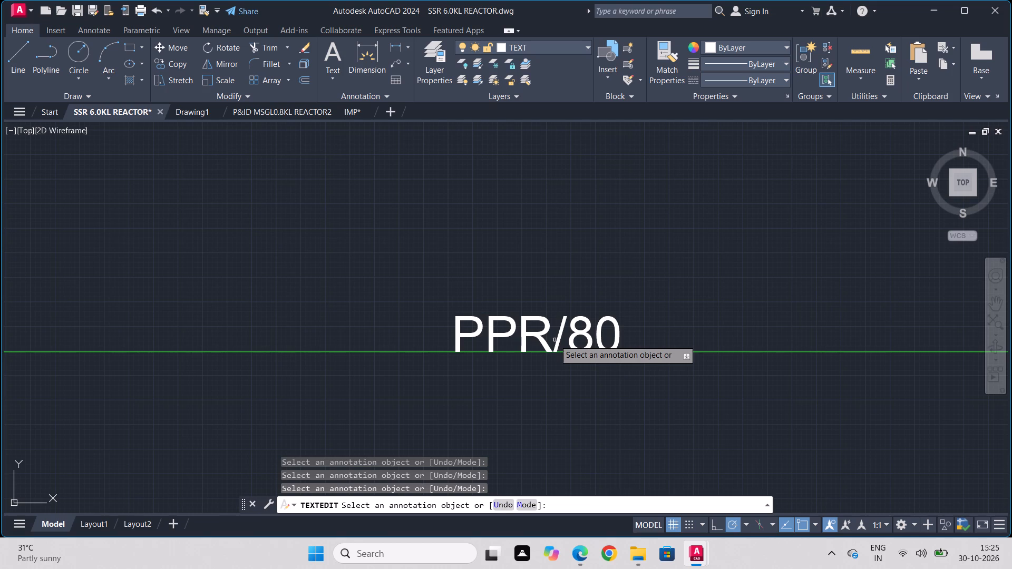
Change the NITROGEN label on the CWR line to PPR/80.
scroll(554, 374, down, 2)
middle_drag(546, 409, 593, 194)
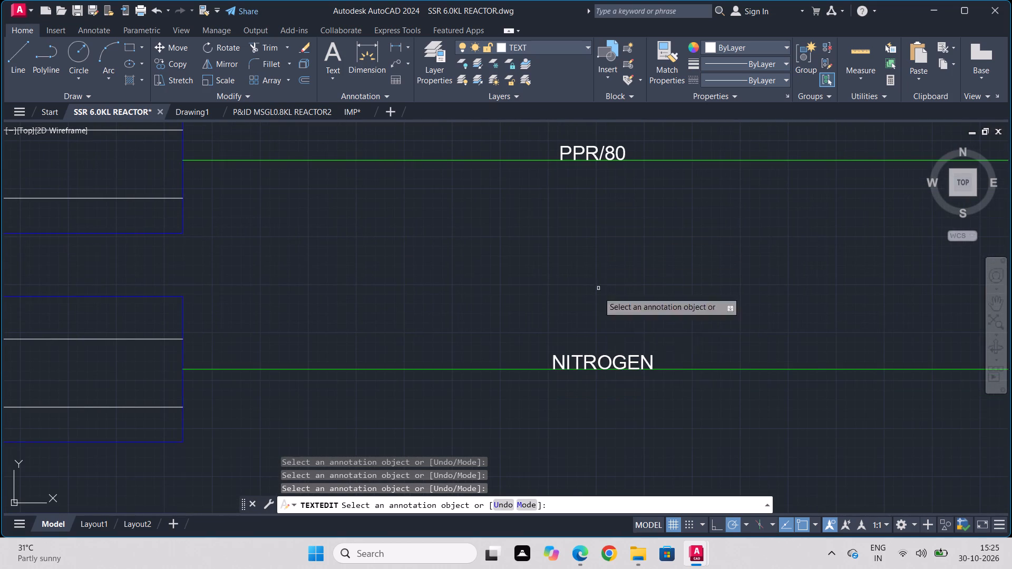
click(581, 363)
click(581, 363)
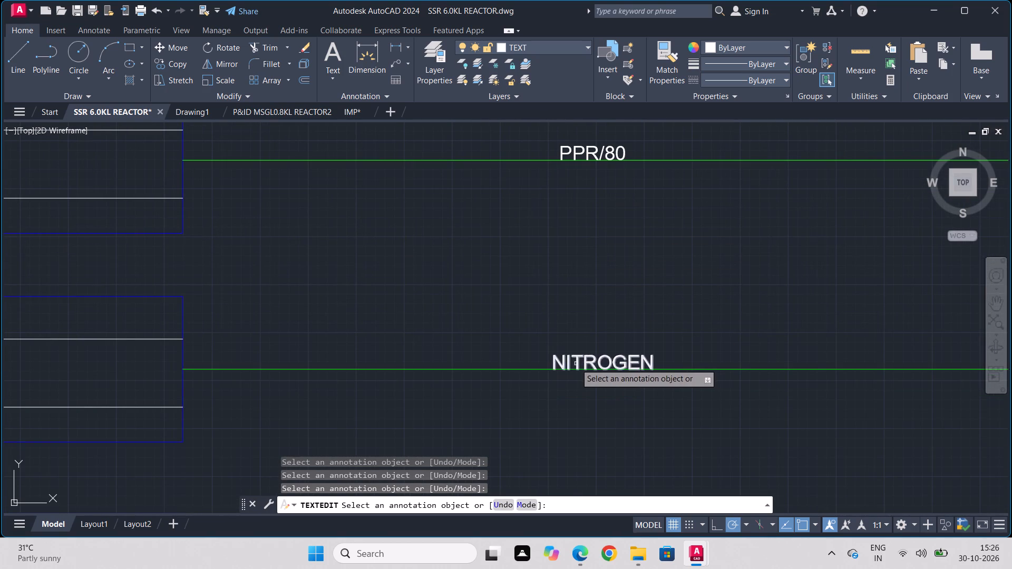
click(576, 364)
text(PPR/)
text(80)
key(Return)
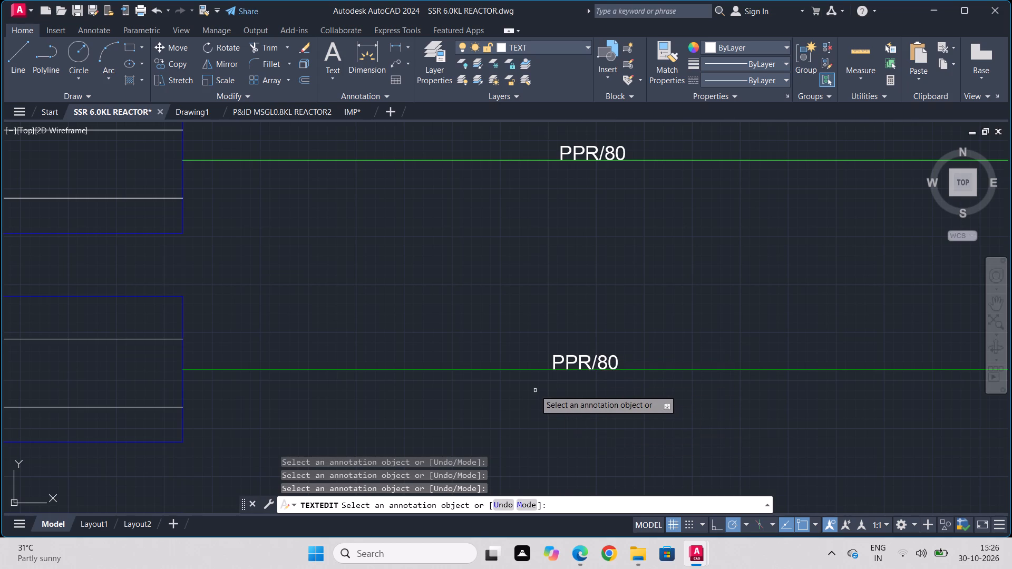
Change the NITROGEN label on the HOT OIL RETIRN line to "80, NB".
scroll(535, 390, down, 2)
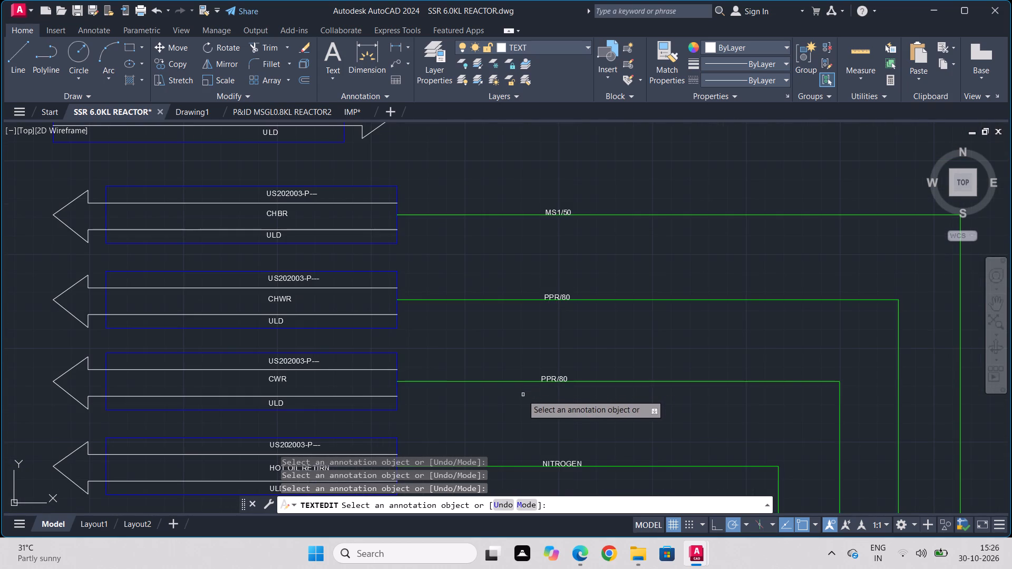
middle_drag(487, 397, 509, 251)
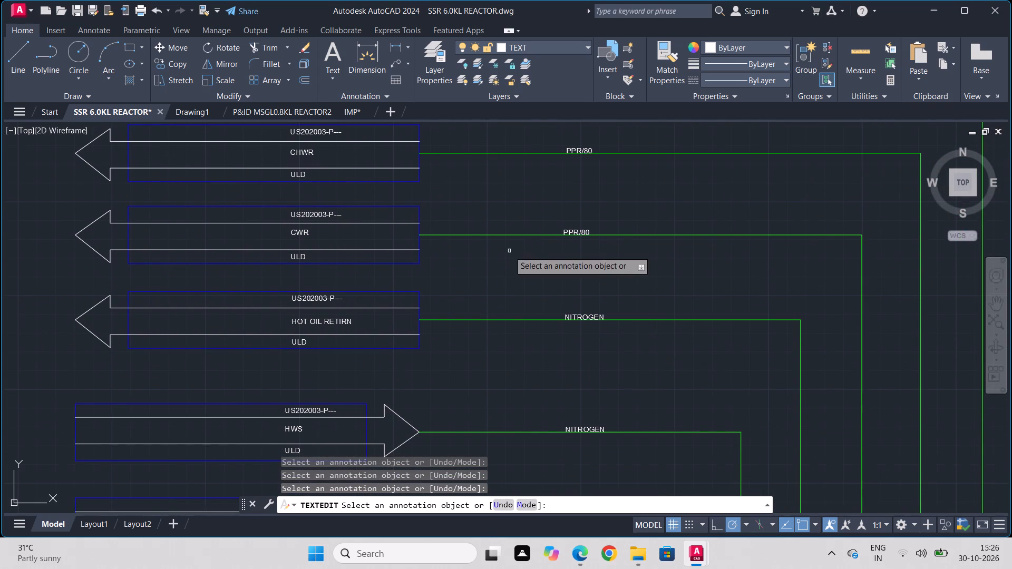
scroll(552, 351, up, 2)
click(578, 288)
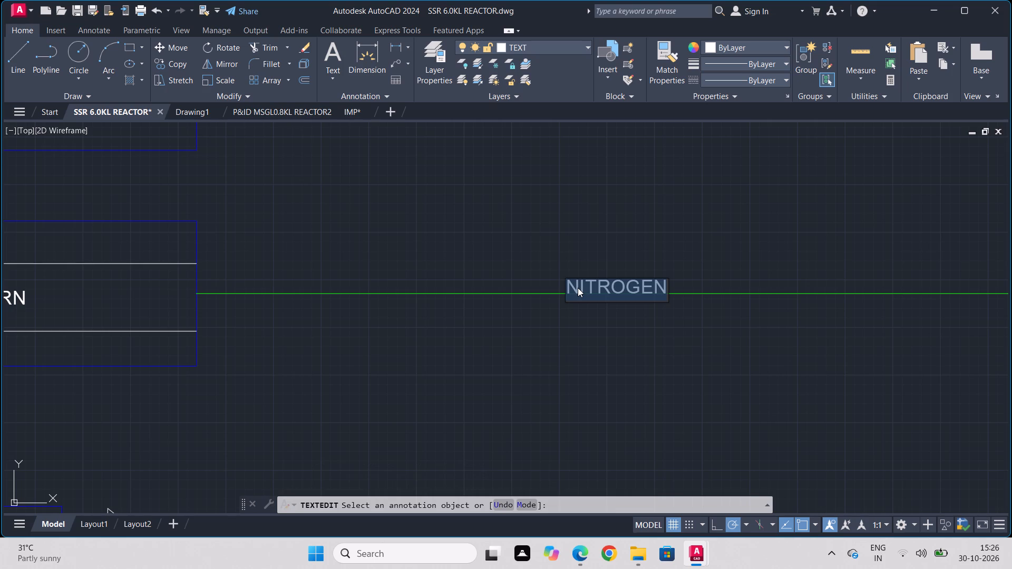
text(80)
text(, N)
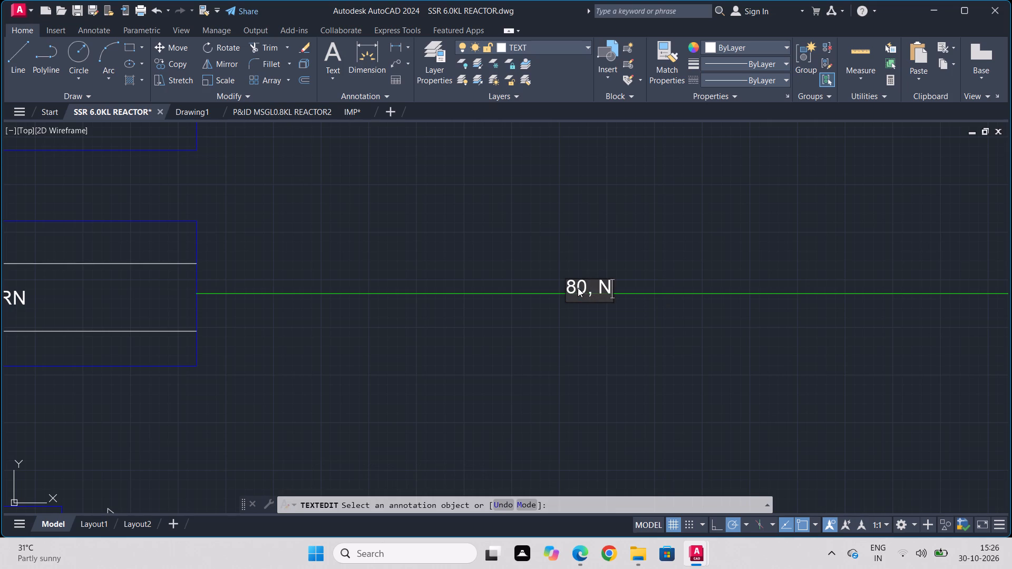
key(b)
key(Return)
Change the NITROGEN label on the HWS line to PPR/50.
scroll(578, 288, down, 2)
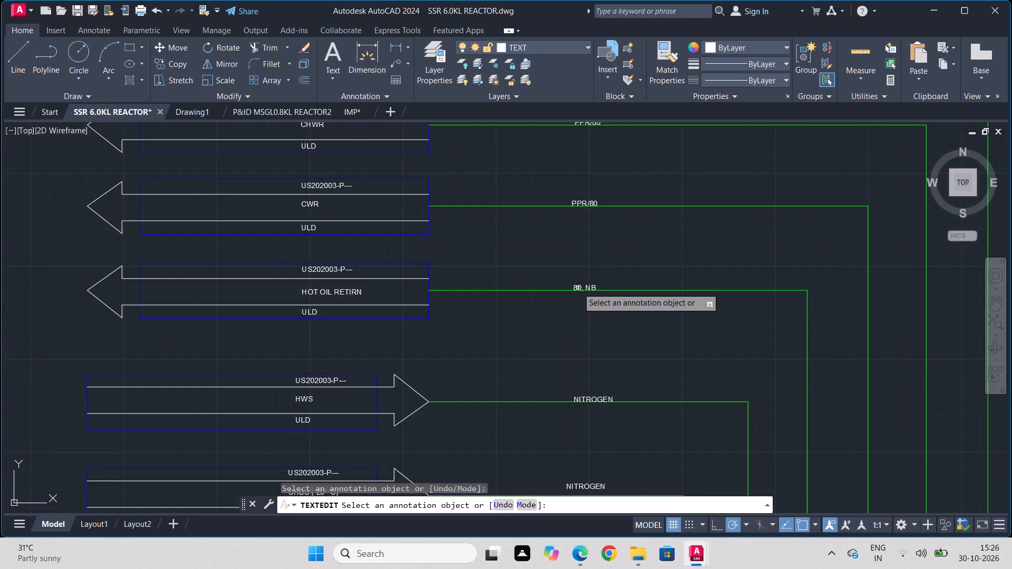
middle_drag(578, 288, 542, 157)
scroll(552, 262, up, 3)
click(545, 263)
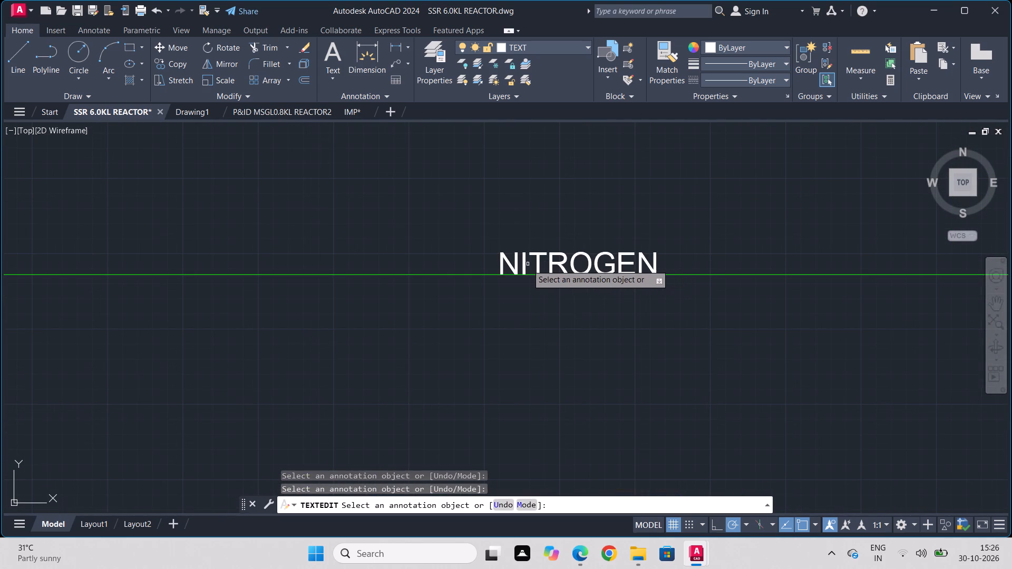
click(527, 265)
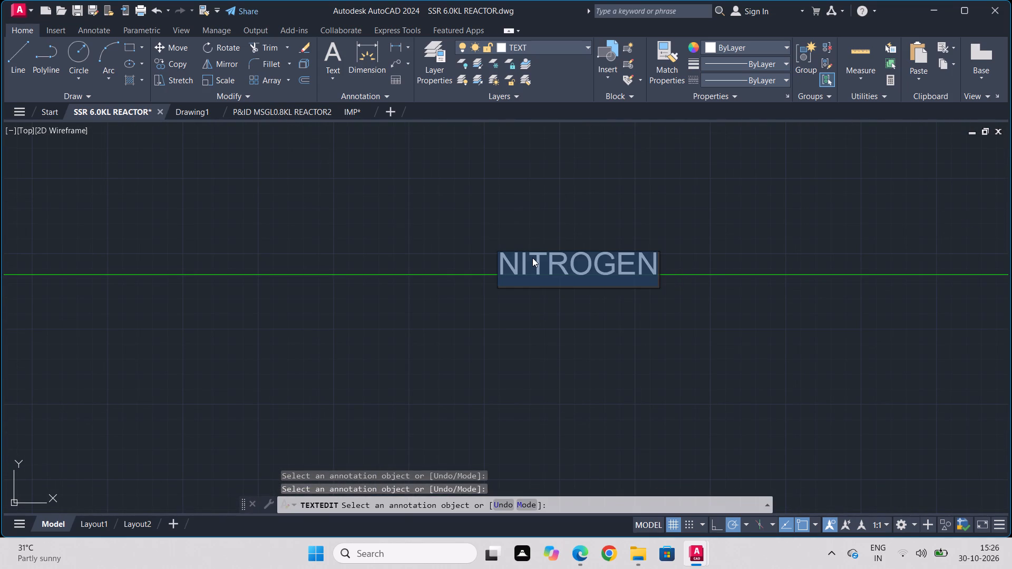
scroll(532, 258, down, 2)
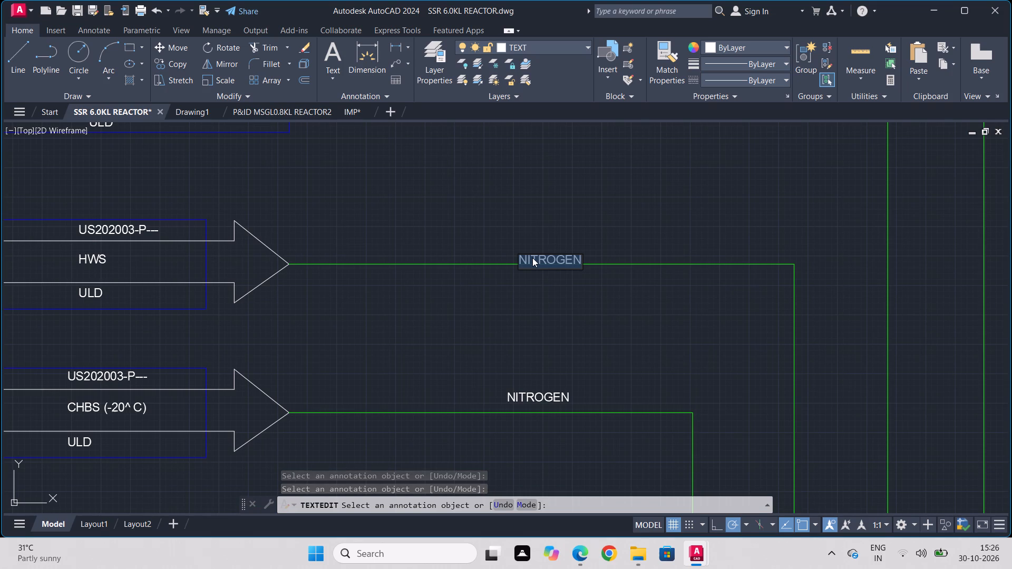
text(PPR/)
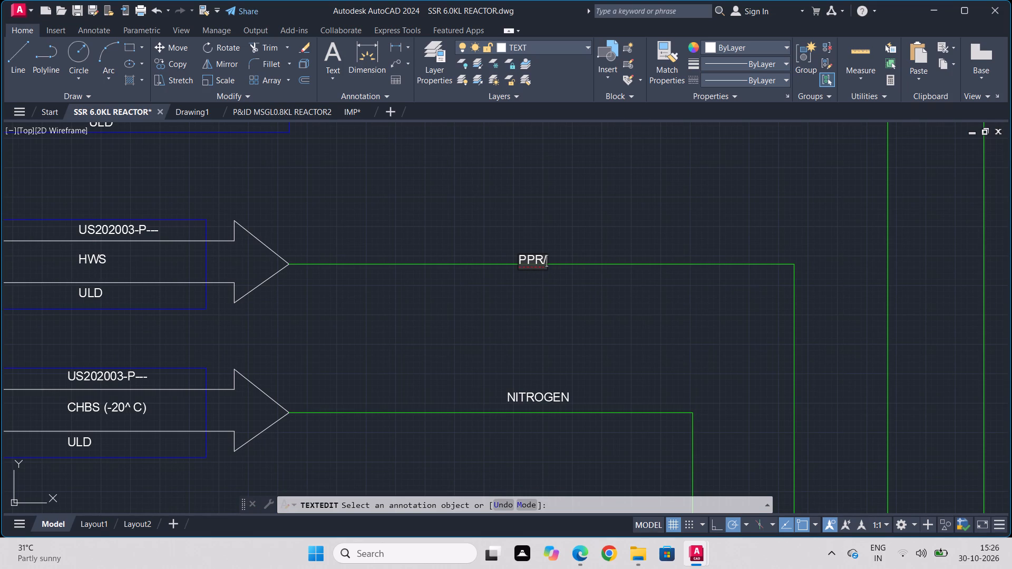
text(50)
key(Return)
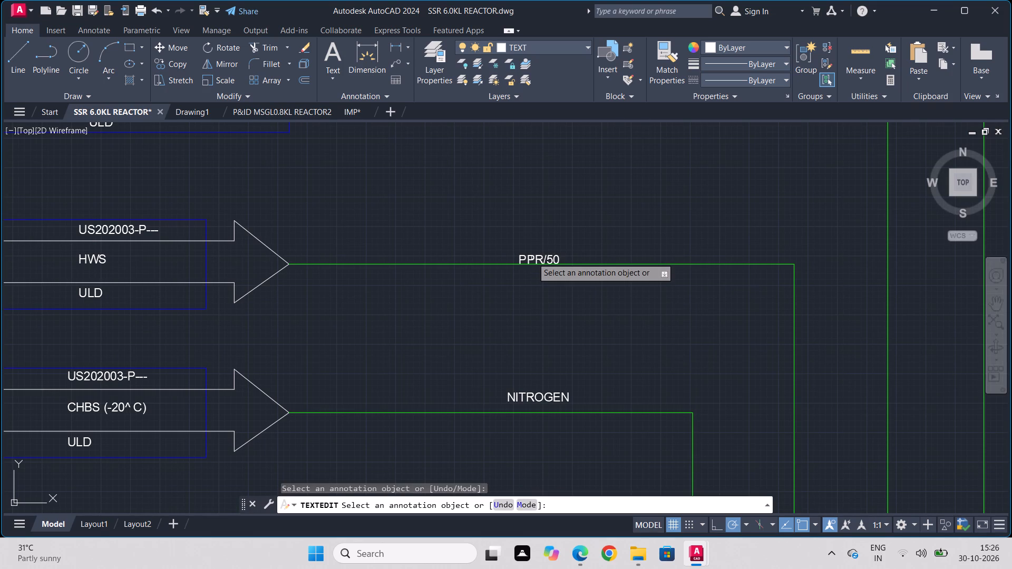
Change the NITROGEN label on the CHBS (-20^C) line to MS1/50.
double_click(533, 394)
text(MS1/)
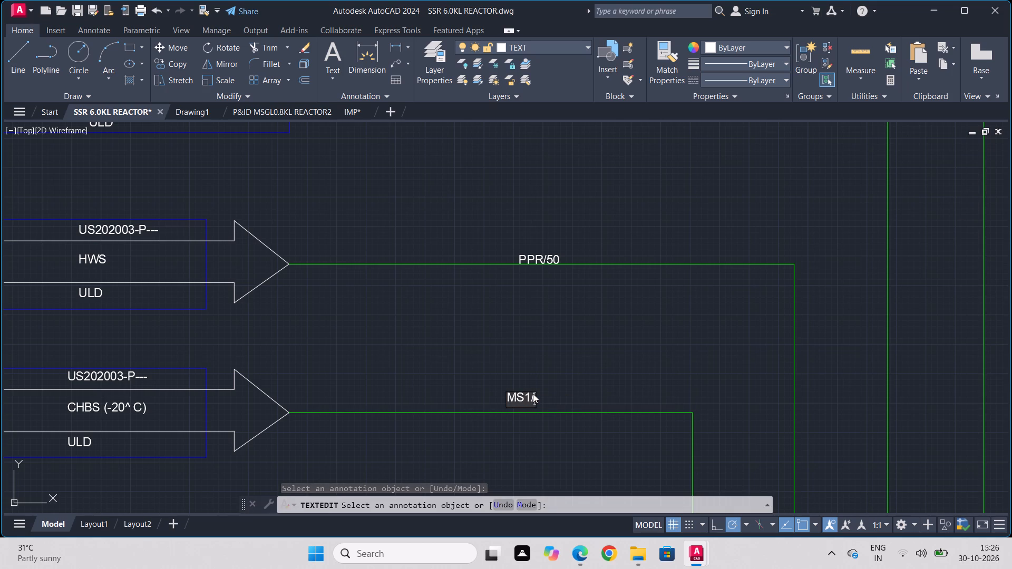
text(50)
key(Return)
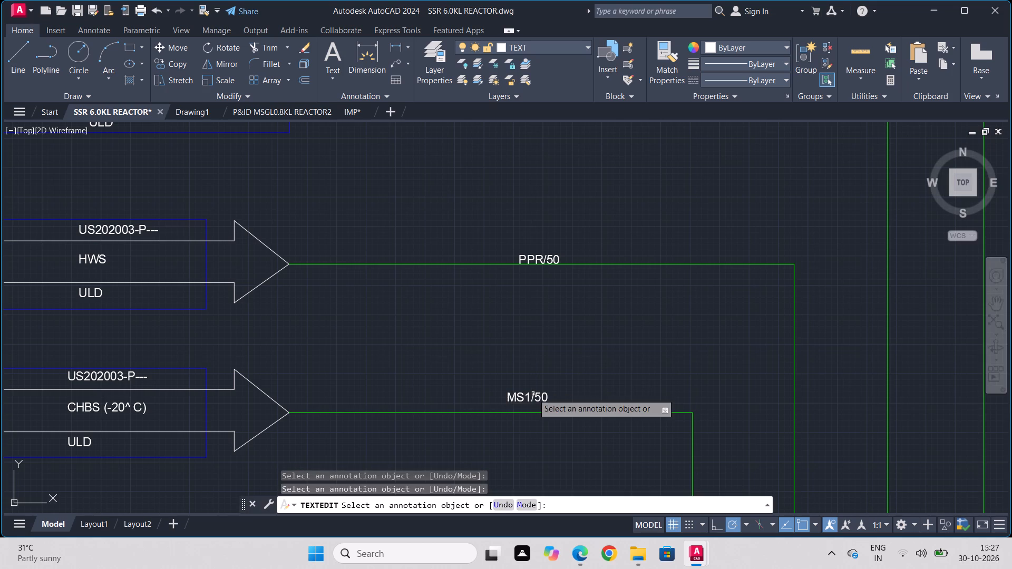
Change the NITROGEN label on the CHWS (+5^C) line to PPR/80.
middle_drag(528, 456, 566, 254)
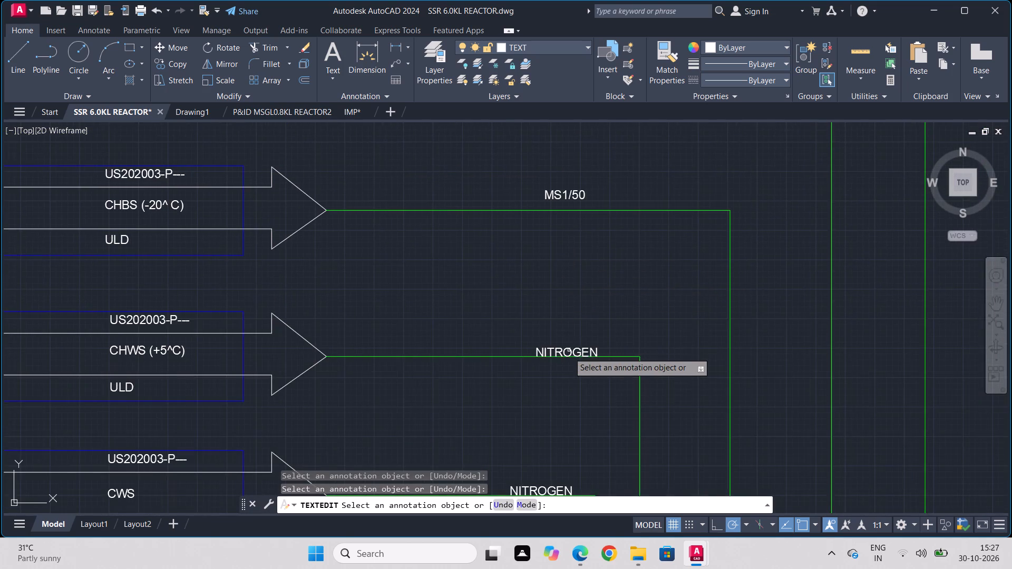
scroll(569, 352, up, 1)
click(567, 352)
click(562, 352)
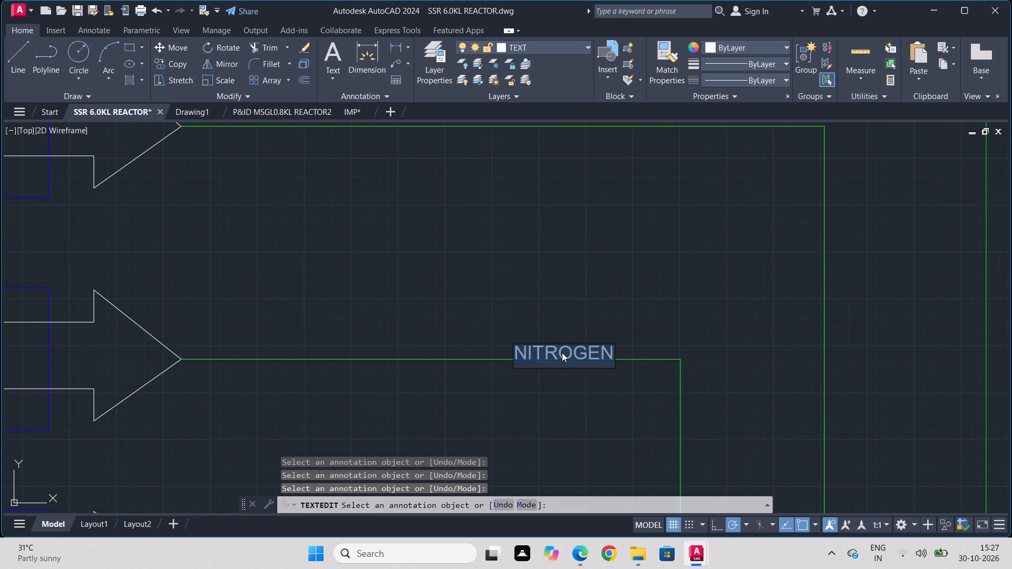
text(PPR)
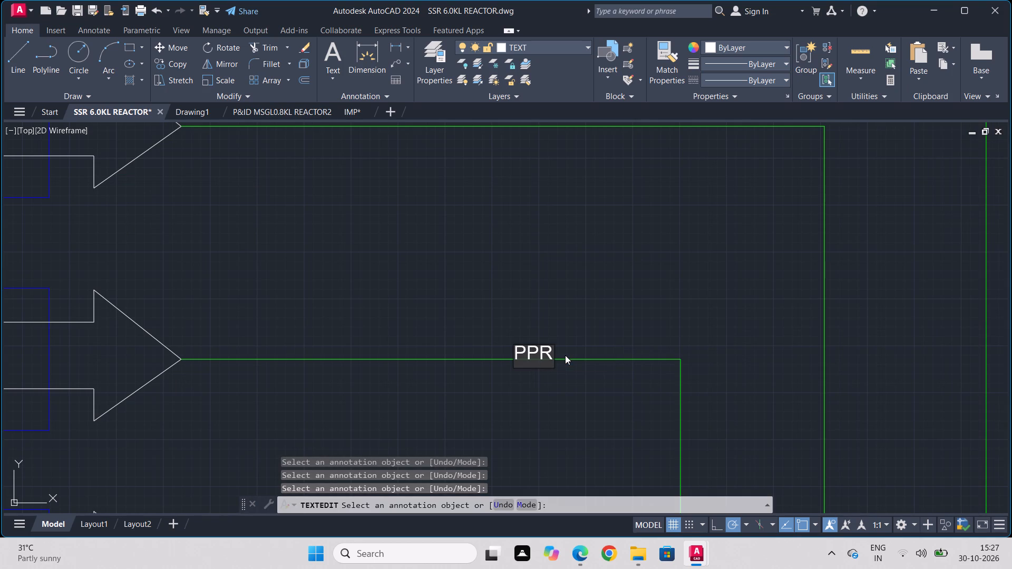
key(slash)
text(80)
key(Return)
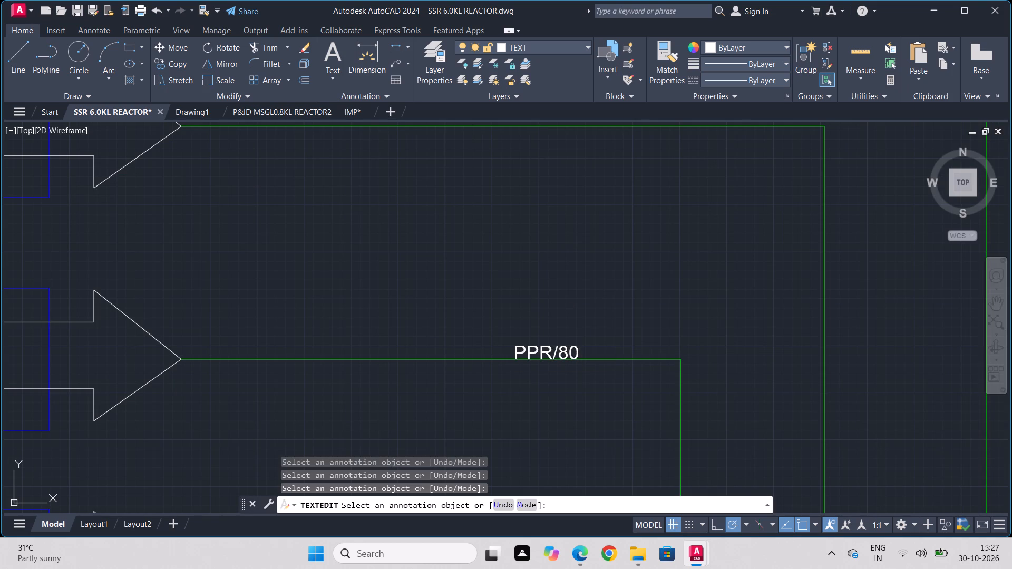
Change the NITROGEN label on the CWS line to PPR/80 and finish text editing.
scroll(538, 440, down, 1)
middle_drag(539, 440, 585, 229)
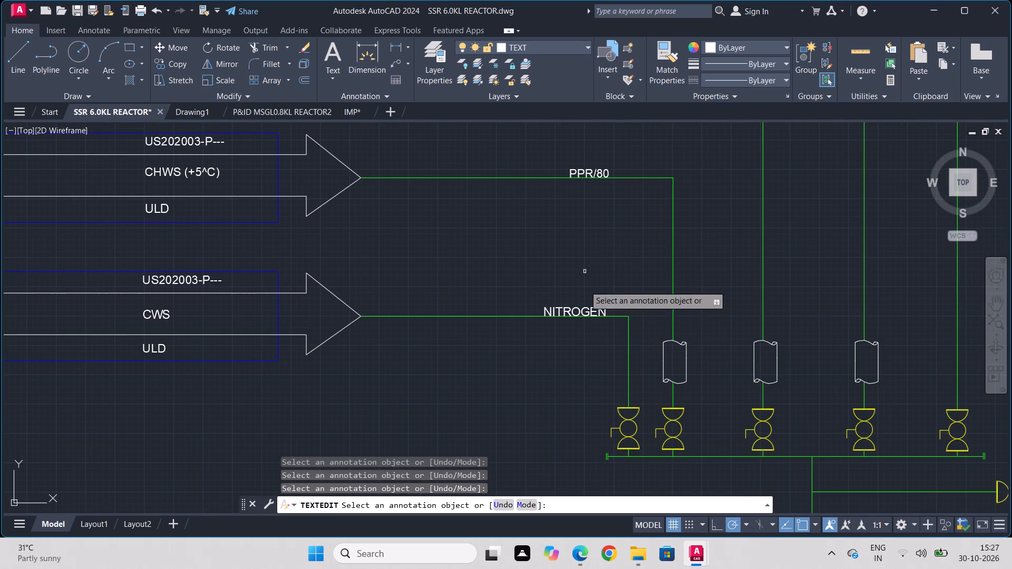
click(566, 316)
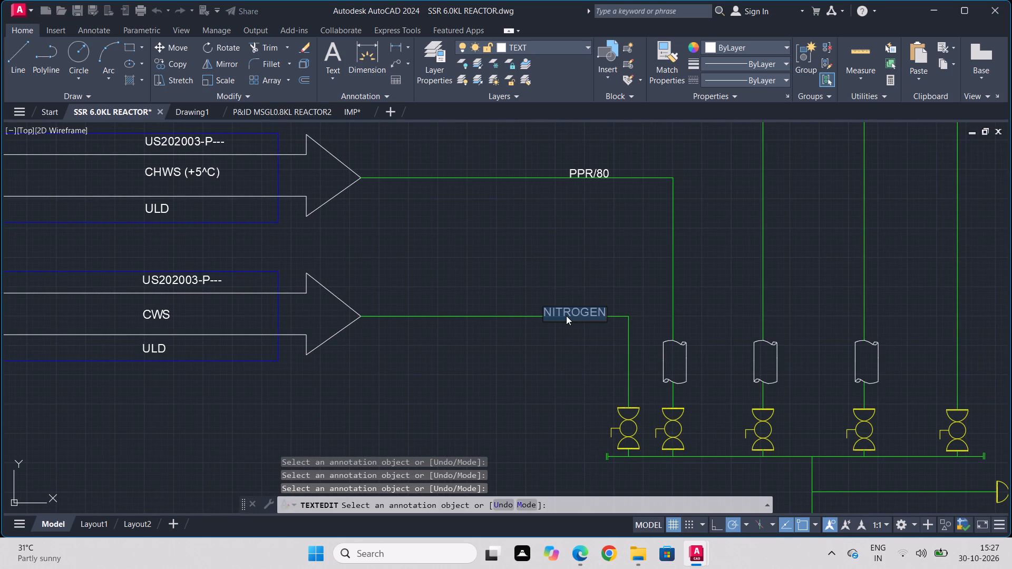
text(PP)
key(r)
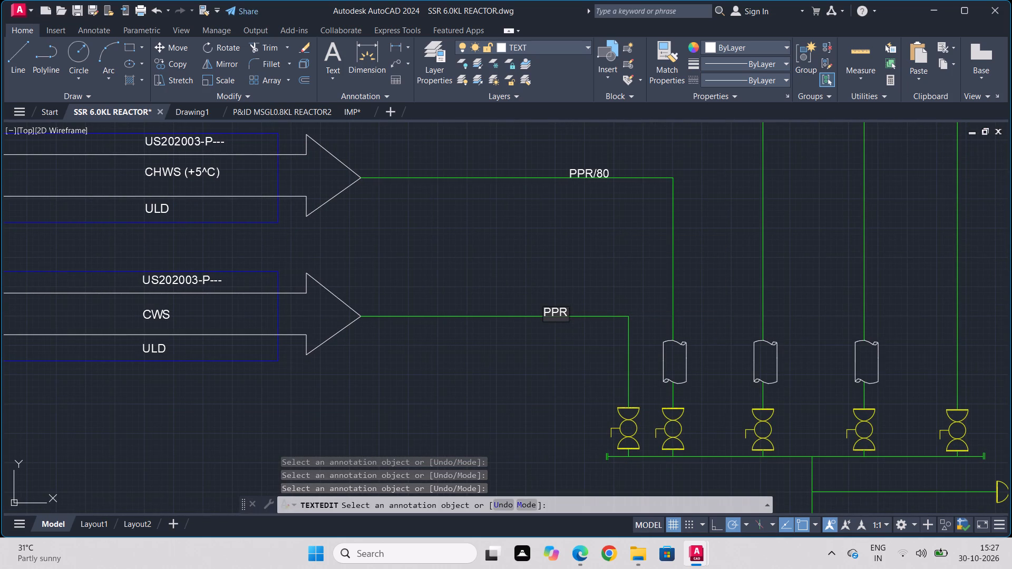
key(slash)
text(80)
key(Return)
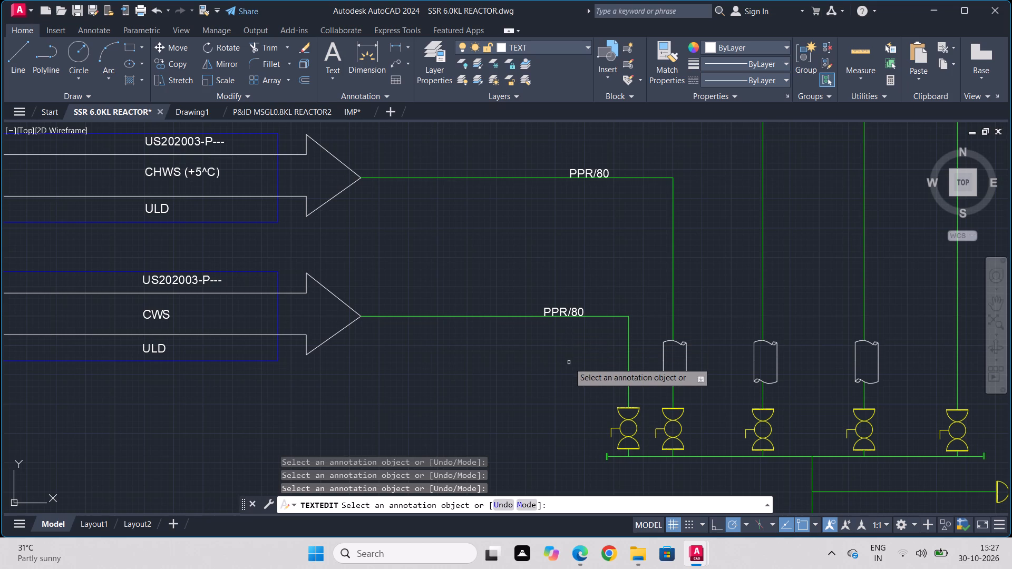
scroll(481, 410, down, 1)
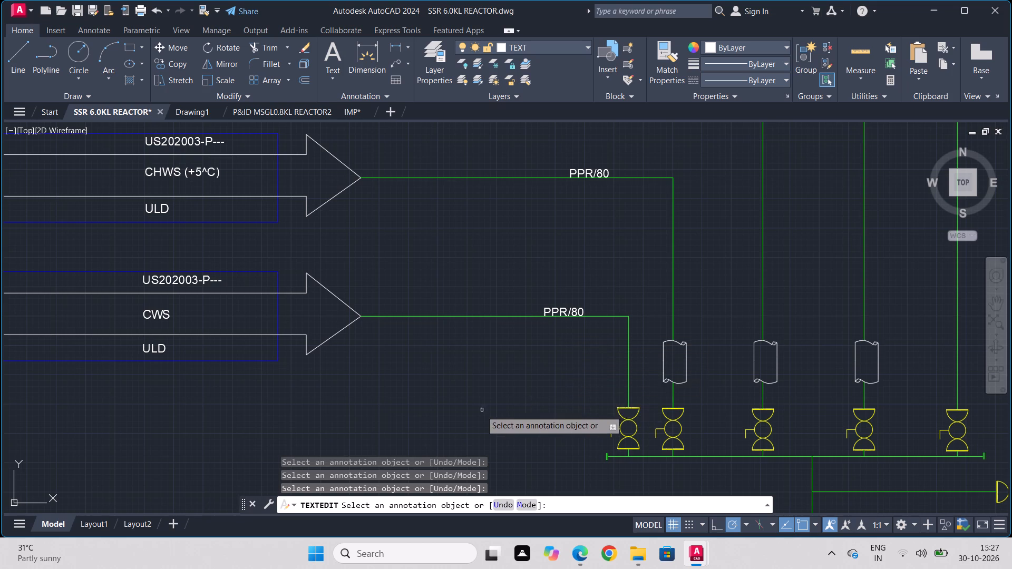
scroll(481, 410, down, 2)
key(Escape)
Erase the spare arrow tags, loose valve symbols and small stray text block lying beside the reactor line diagram.
scroll(544, 311, down, 1)
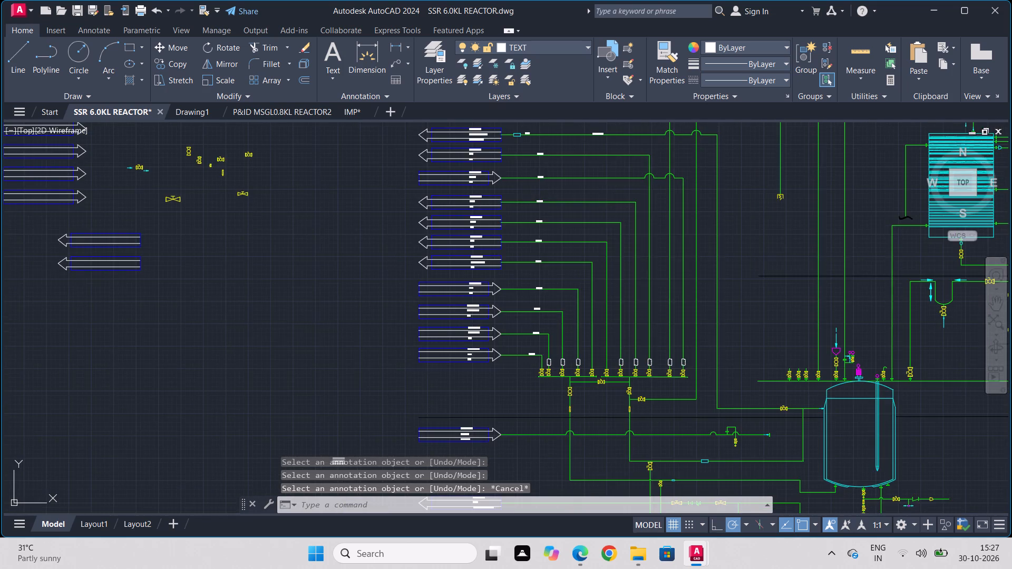
scroll(621, 295, down, 1)
middle_click(641, 289)
scroll(467, 262, down, 2)
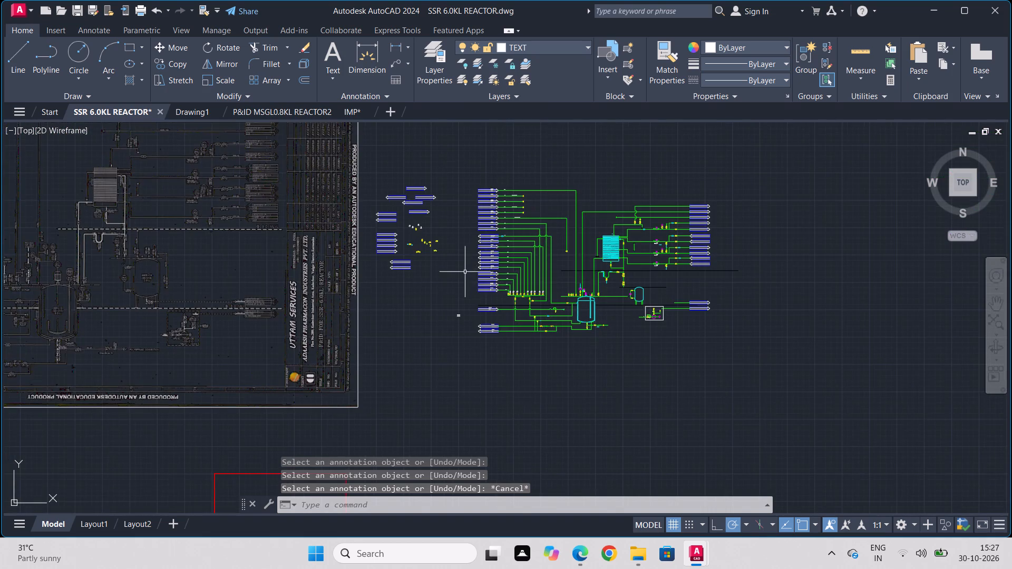
scroll(454, 232, up, 3)
scroll(440, 251, down, 2)
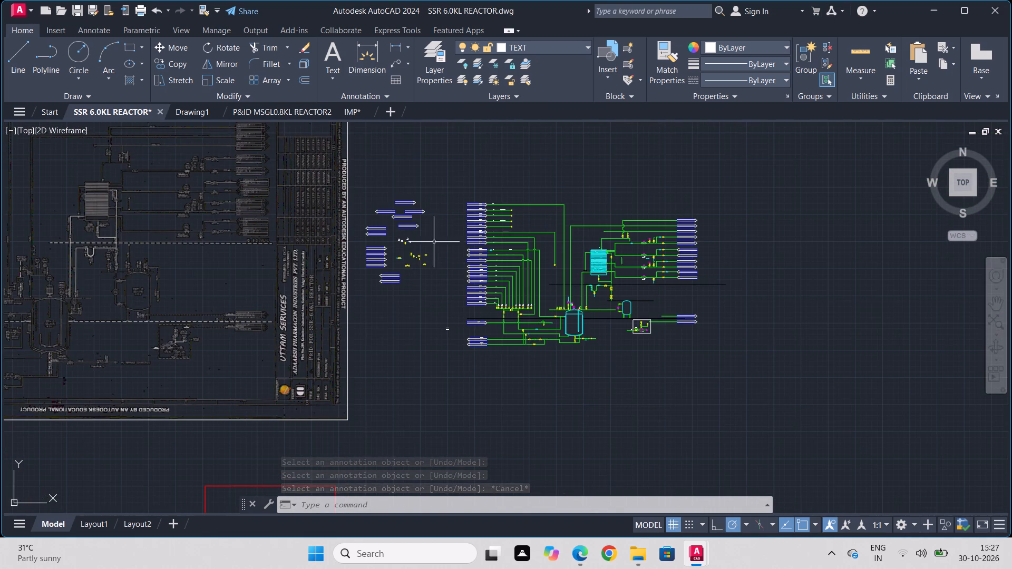
click(447, 189)
click(368, 360)
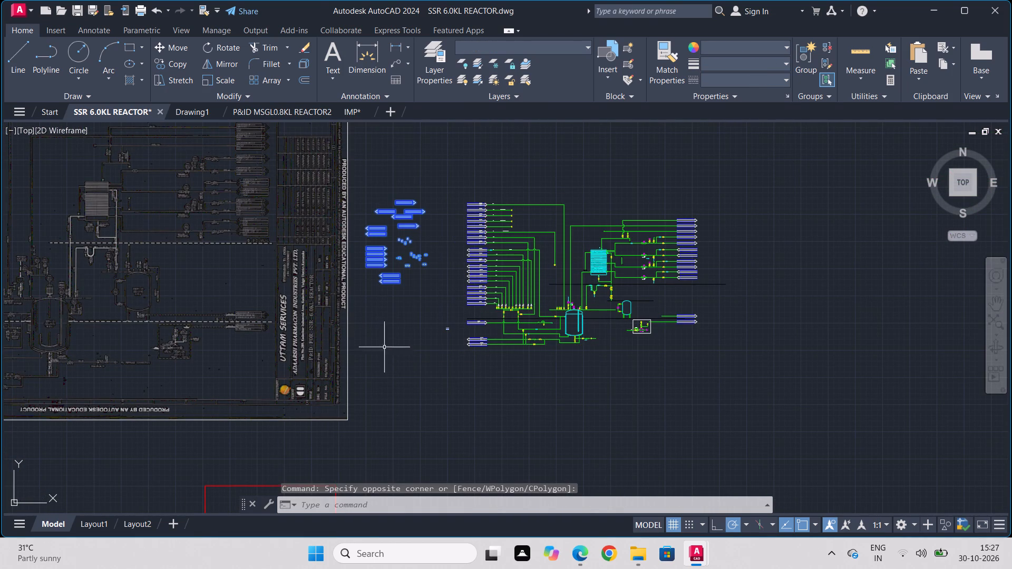
scroll(452, 336, up, 3)
click(450, 270)
click(339, 389)
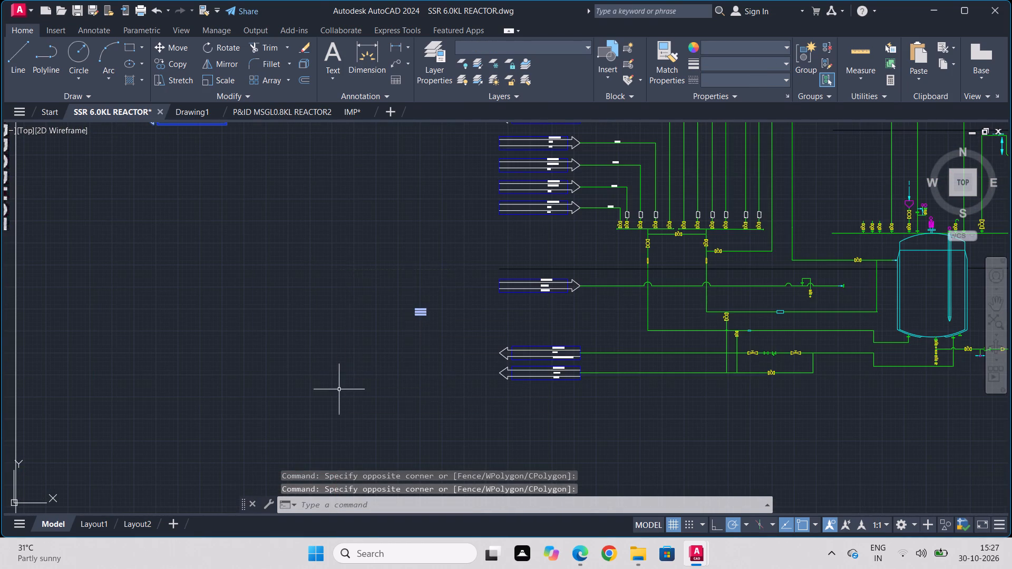
key(Delete)
Copy the US202003-P--- text from the NITROGEN tag into the three rows of the topmost outlet-side arrow tag.
scroll(414, 330, down, 3)
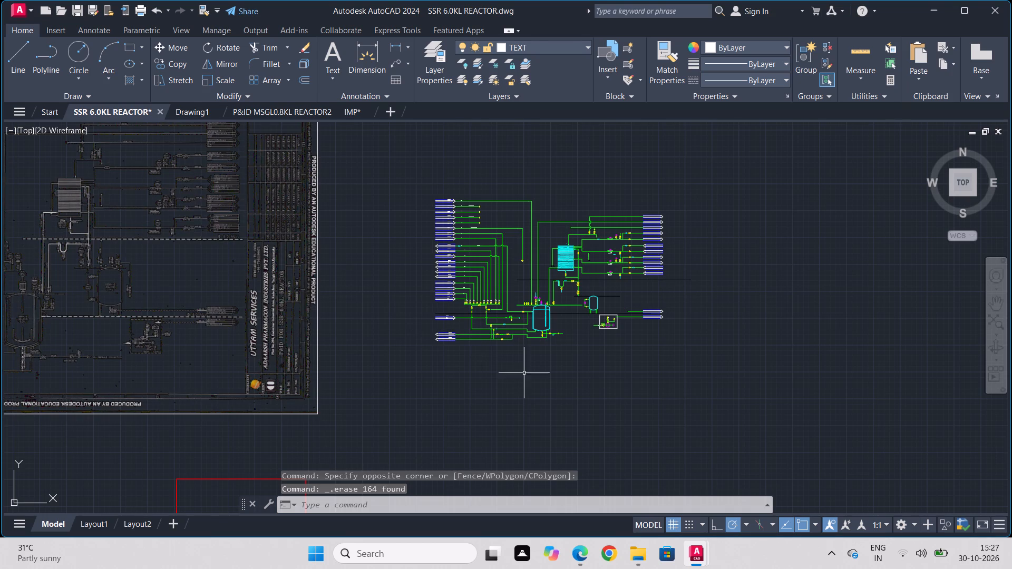
scroll(588, 334, up, 3)
middle_drag(414, 278, 638, 456)
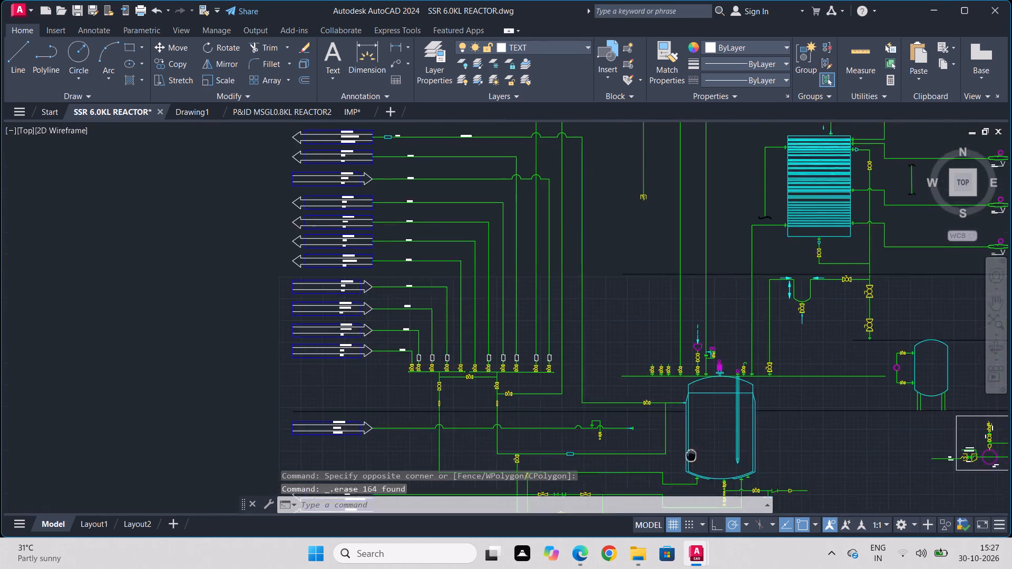
middle_drag(638, 456, 223, 479)
scroll(573, 391, down, 1)
middle_drag(82, 193, 385, 333)
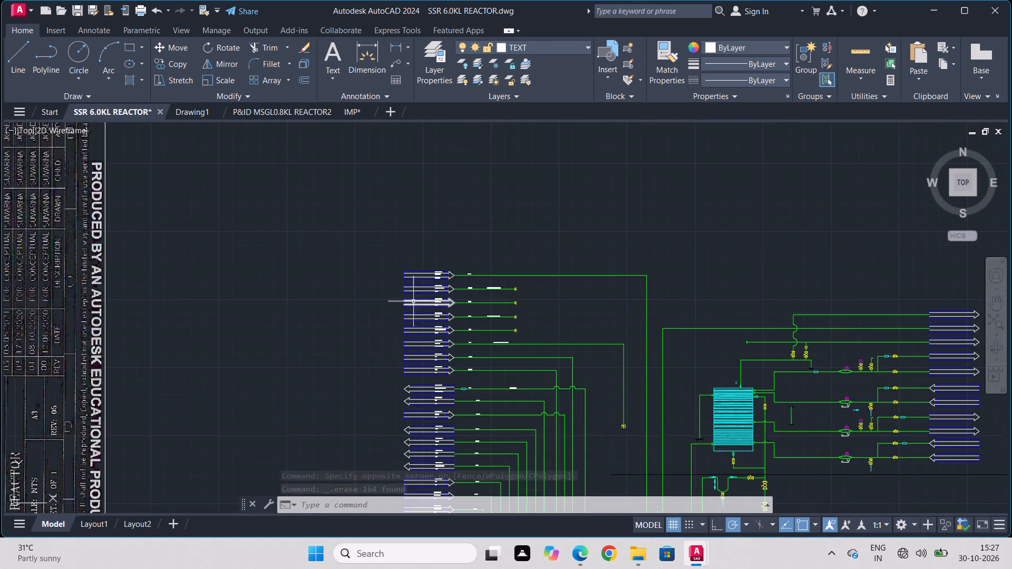
scroll(424, 286, up, 4)
click(473, 205)
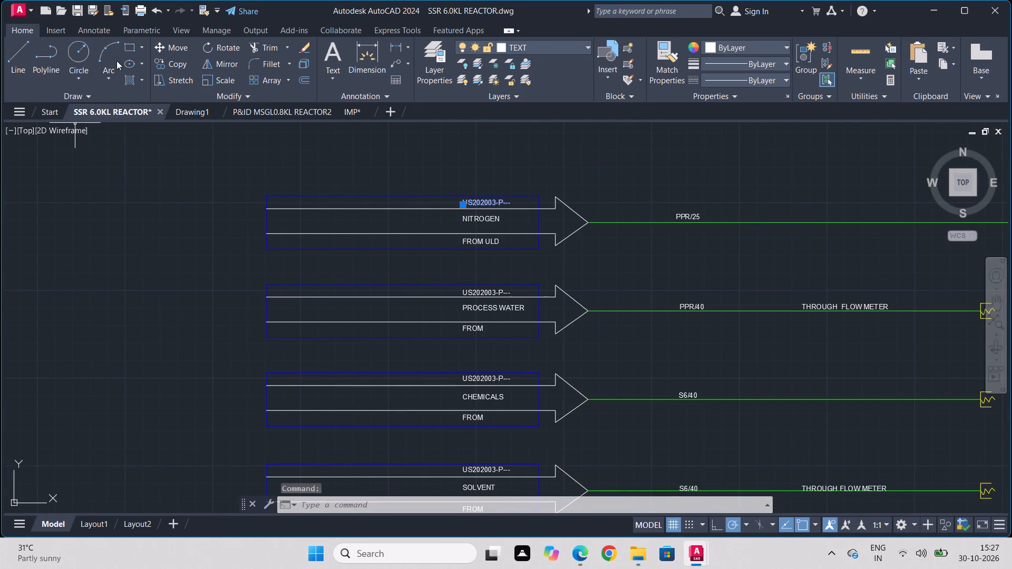
click(170, 62)
click(465, 204)
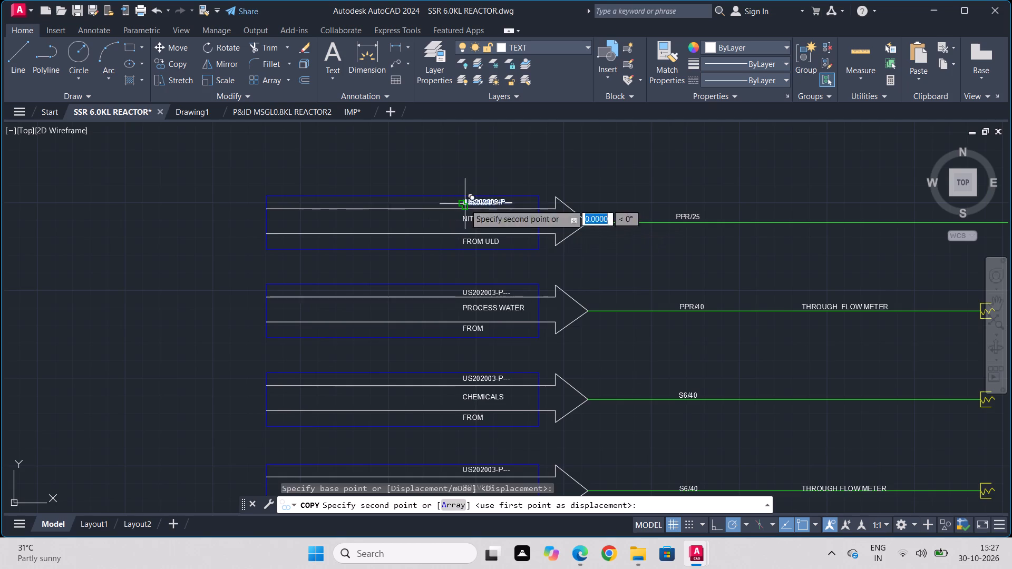
scroll(789, 321, down, 1)
middle_drag(789, 321, 86, 296)
scroll(86, 296, down, 2)
middle_drag(908, 420, 610, 383)
scroll(511, 314, up, 4)
middle_drag(491, 266, 492, 362)
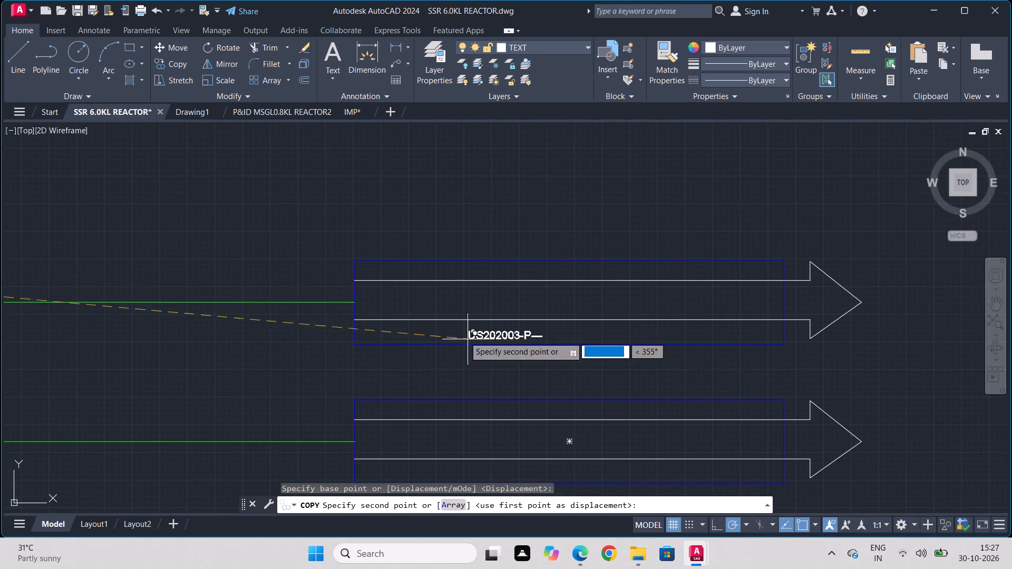
scroll(440, 280, up, 3)
click(438, 255)
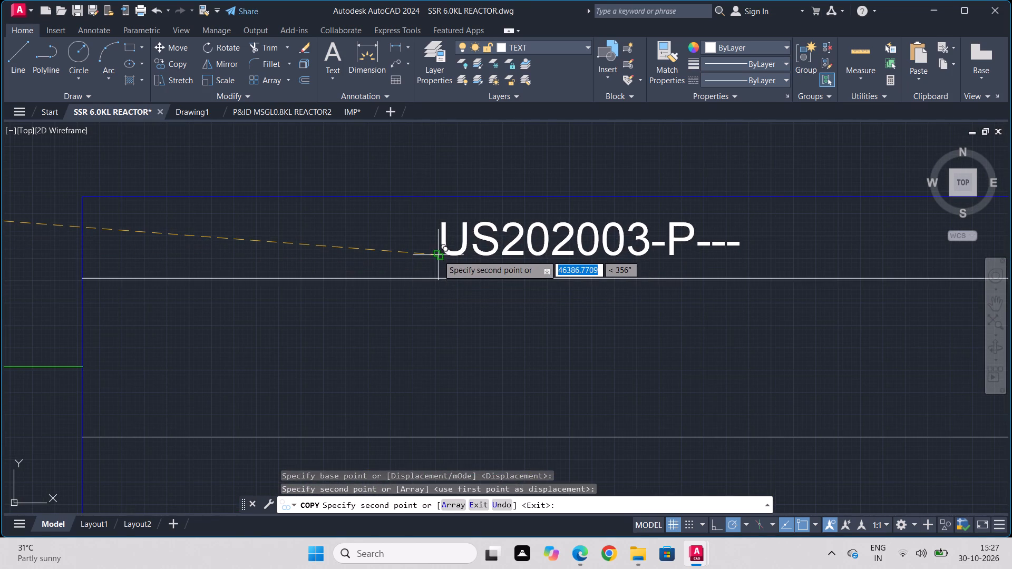
click(434, 379)
middle_drag(438, 391, 442, 346)
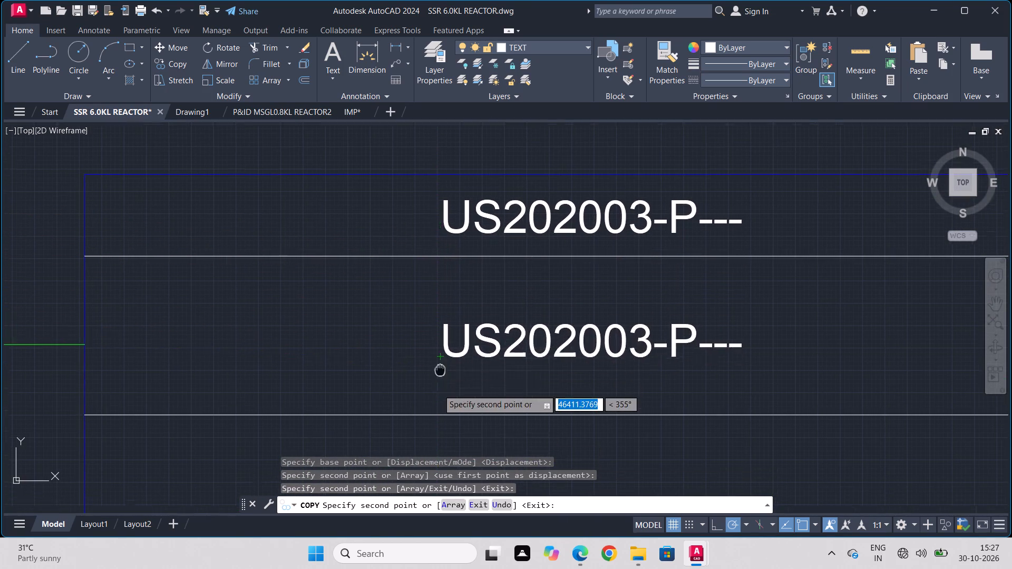
middle_drag(442, 346, 445, 239)
click(447, 344)
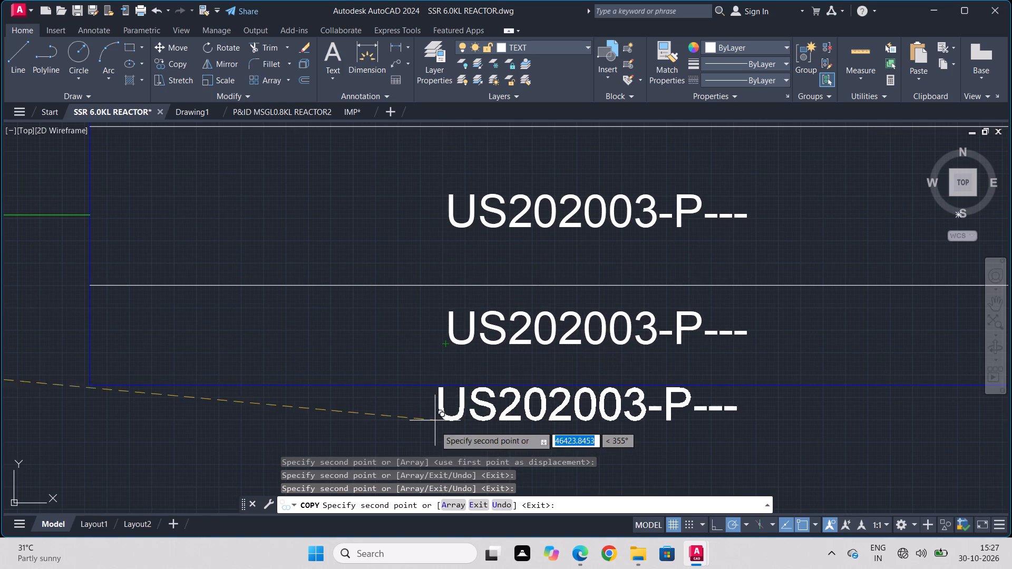
Place three stacked copies of US202003-P--- in each of the second and third arrow tags of the same column.
scroll(435, 437, down, 1)
middle_drag(435, 437, 452, 236)
click(463, 373)
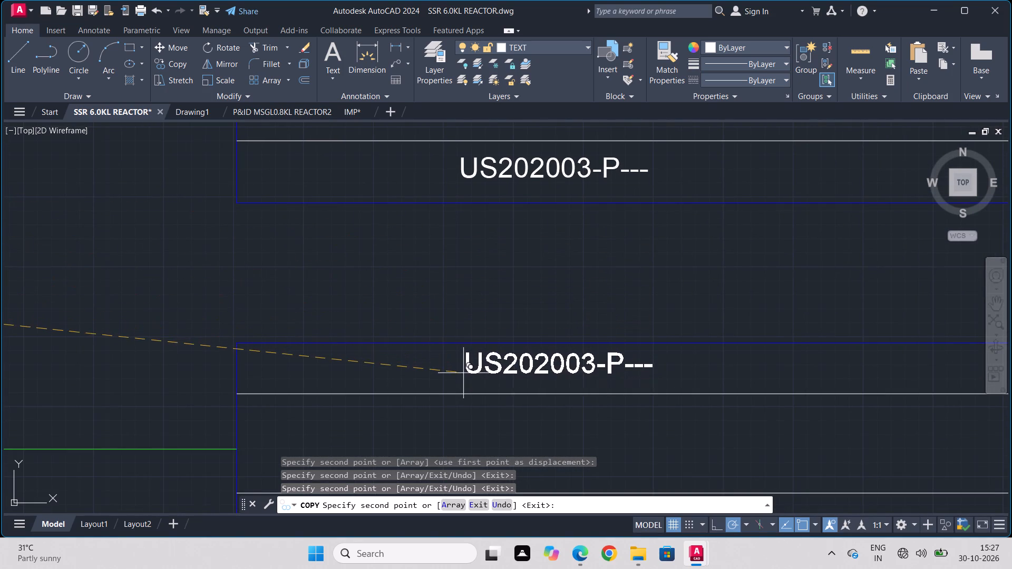
middle_drag(467, 421, 481, 286)
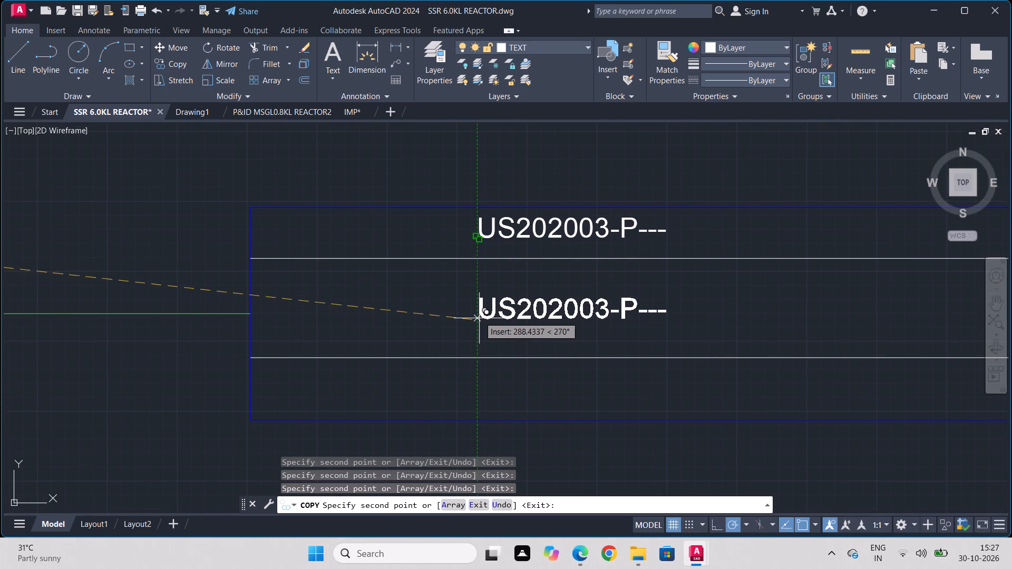
drag(479, 311, 479, 317)
click(481, 394)
middle_drag(478, 426, 479, 416)
scroll(479, 417, down, 1)
middle_drag(479, 416, 497, 239)
click(502, 341)
click(505, 395)
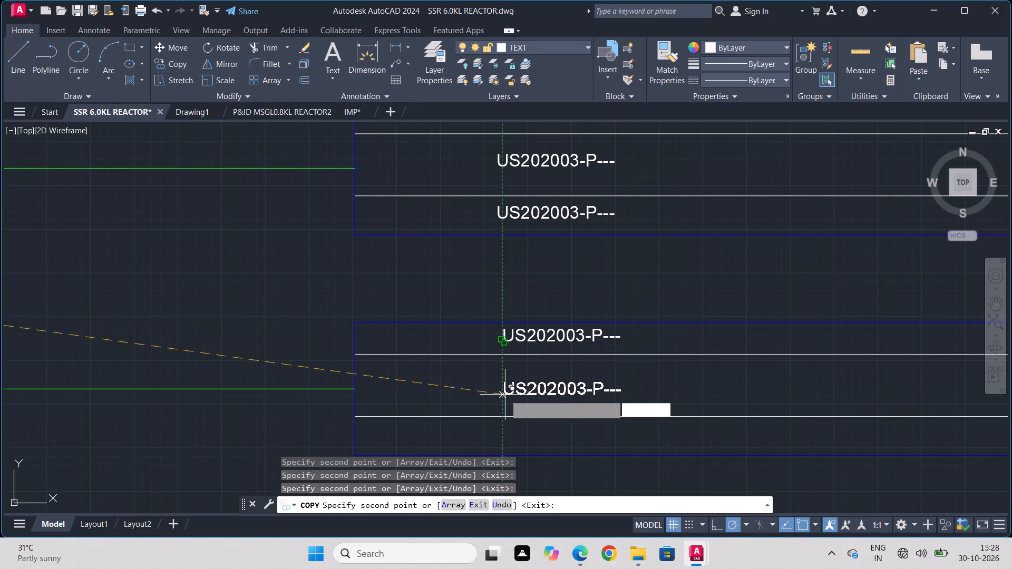
middle_drag(514, 388, 518, 251)
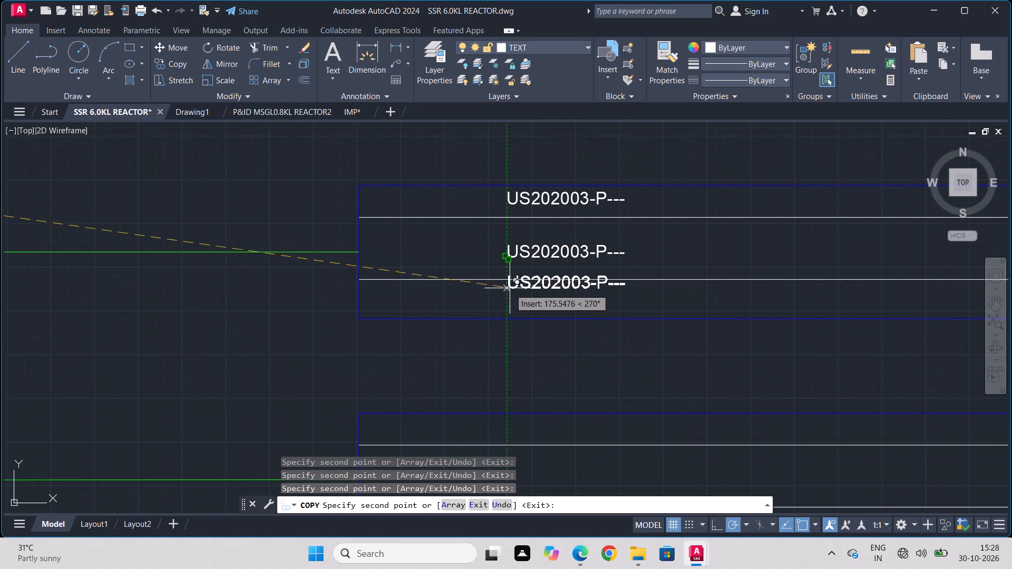
click(507, 305)
Place three stacked copies of US202003-P--- in each of the fourth and fifth arrow tags of the column.
middle_drag(497, 368, 501, 234)
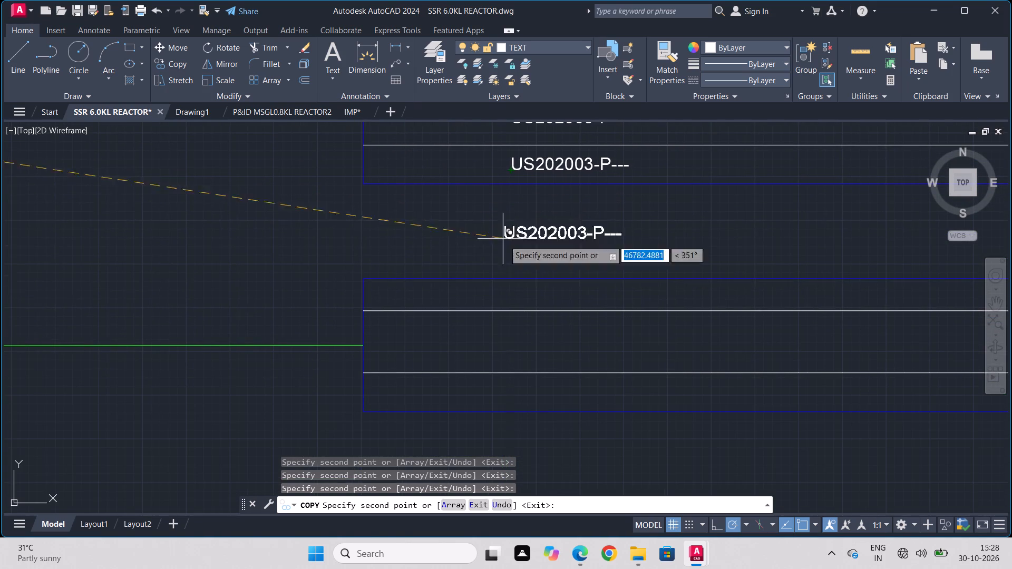
click(514, 298)
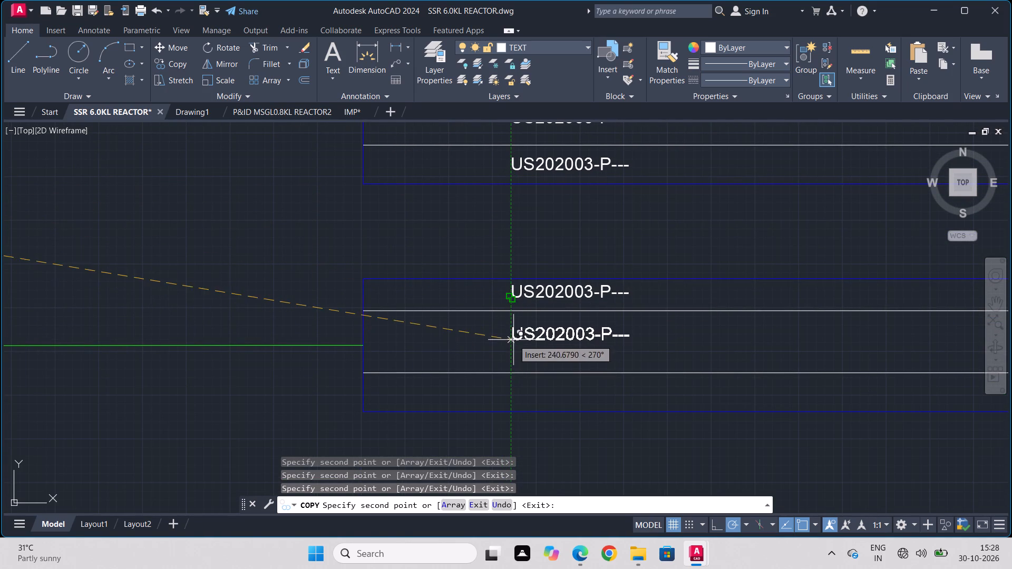
click(513, 339)
click(510, 393)
middle_drag(512, 400, 525, 229)
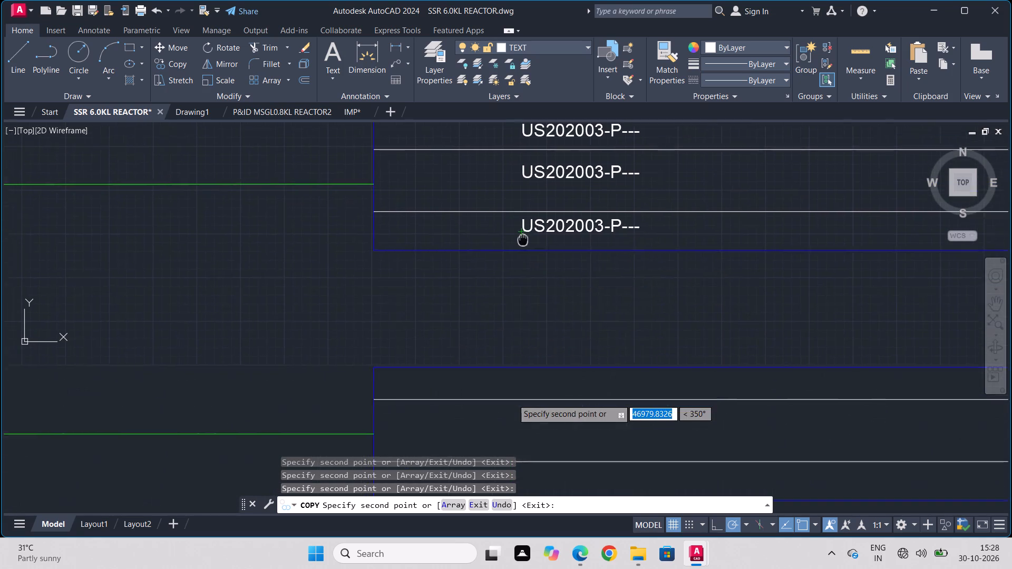
middle_drag(525, 229, 527, 222)
click(529, 373)
scroll(529, 372, down, 1)
middle_drag(529, 372, 534, 282)
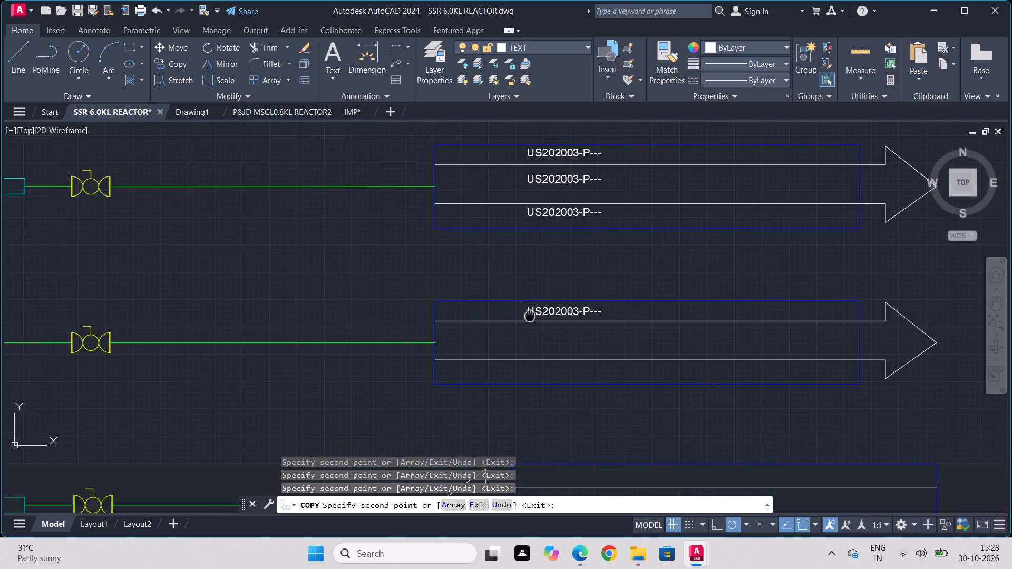
middle_drag(534, 282, 539, 218)
click(538, 249)
click(542, 276)
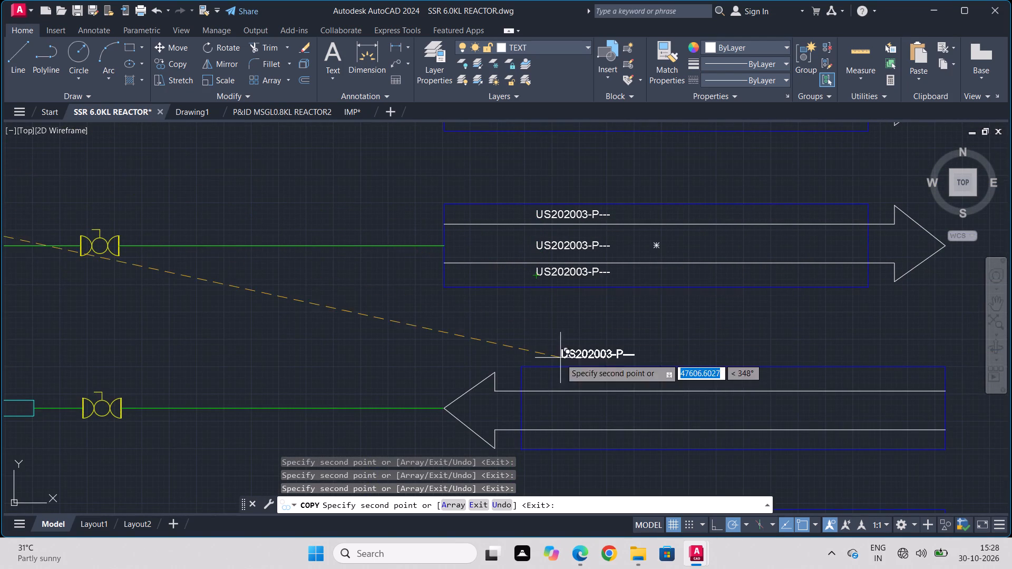
Fill the three rows of the two left-pointing arrow tags below the fifth tag with copies of US202003-P---.
middle_drag(560, 358, 551, 169)
click(547, 191)
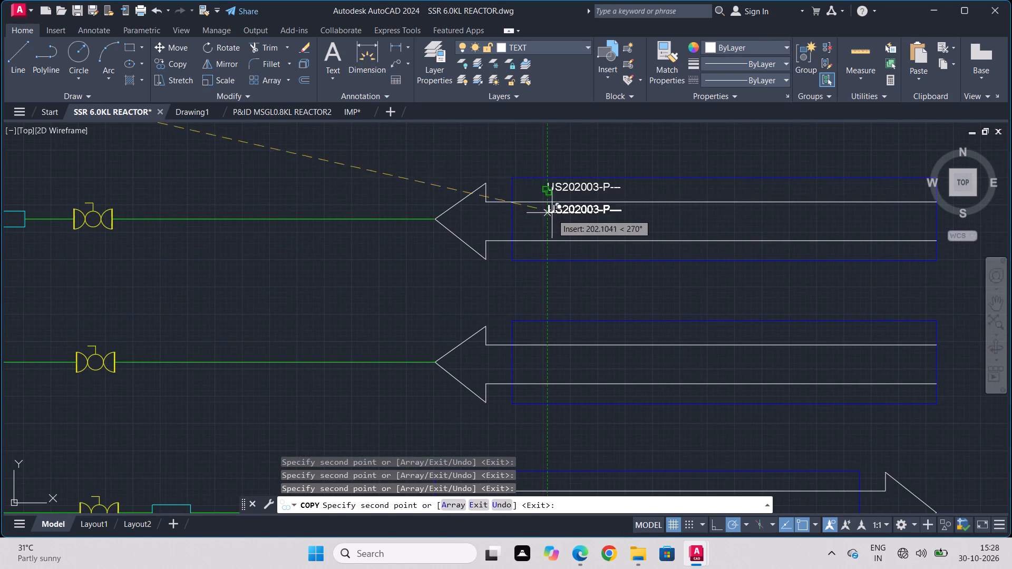
click(552, 225)
click(550, 250)
middle_drag(565, 302, 576, 246)
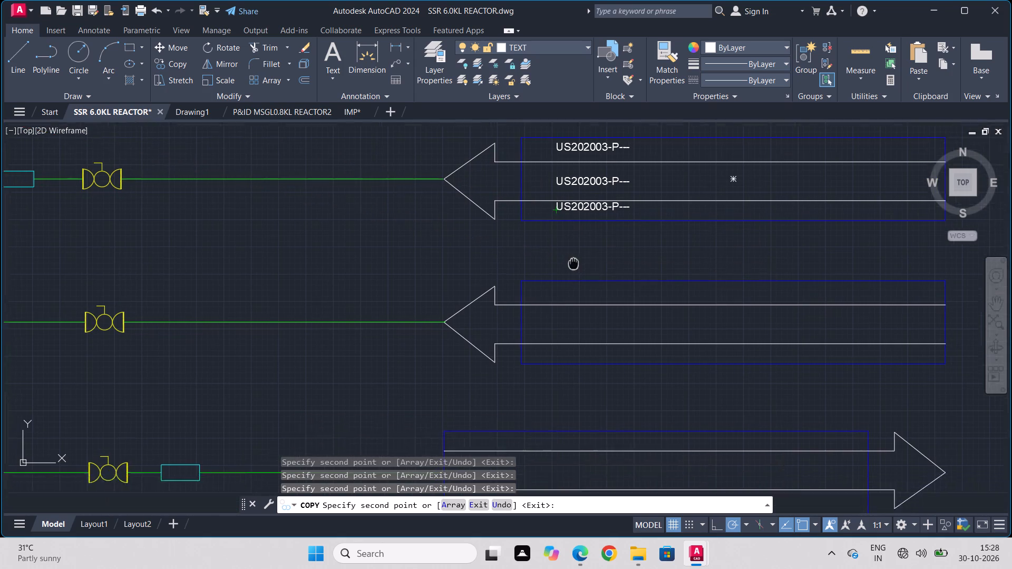
middle_drag(576, 246, 596, 152)
scroll(596, 152, down, 1)
scroll(581, 174, up, 4)
click(580, 171)
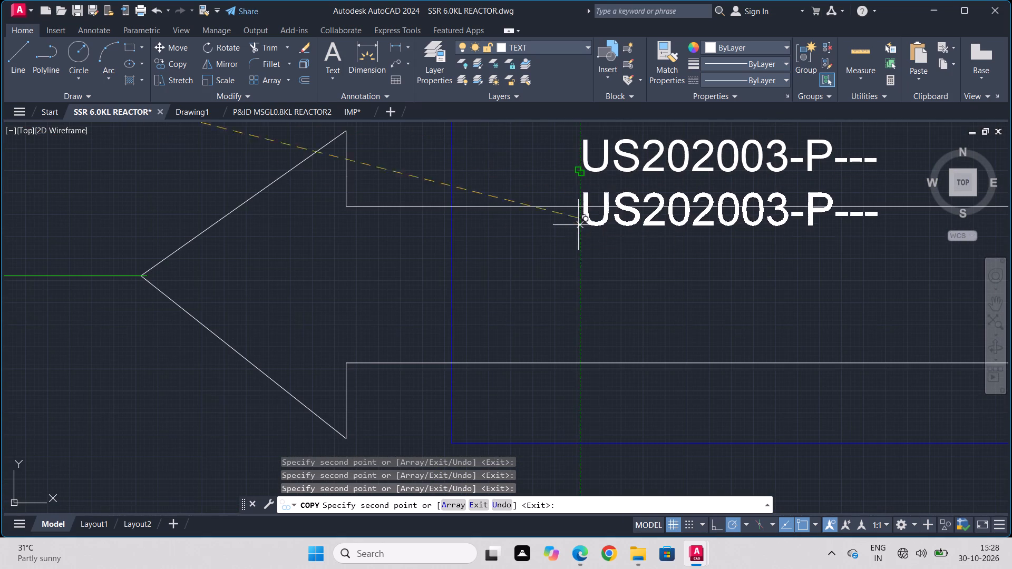
click(578, 269)
middle_drag(576, 303, 578, 188)
scroll(576, 303, down, 1)
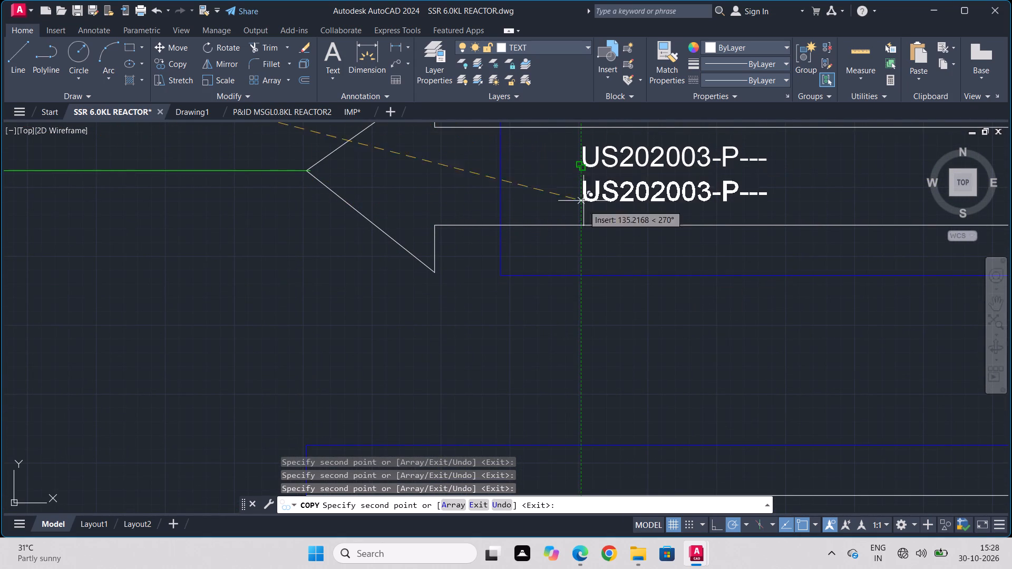
click(583, 254)
Fill the three rows of the following two right-pointing arrow tags with copies of US202003-P---.
middle_drag(581, 285, 559, 152)
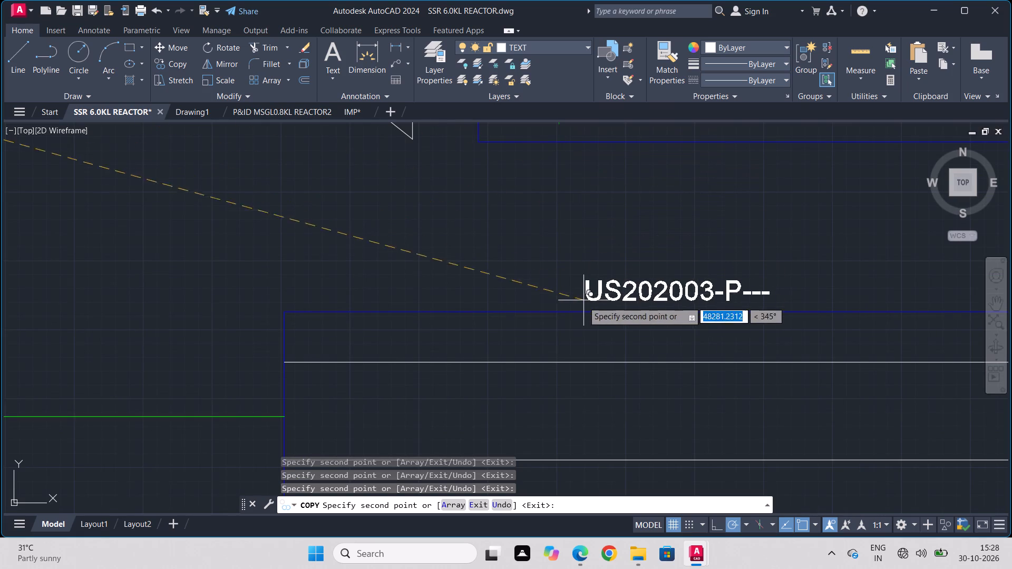
click(578, 344)
scroll(578, 354, down, 1)
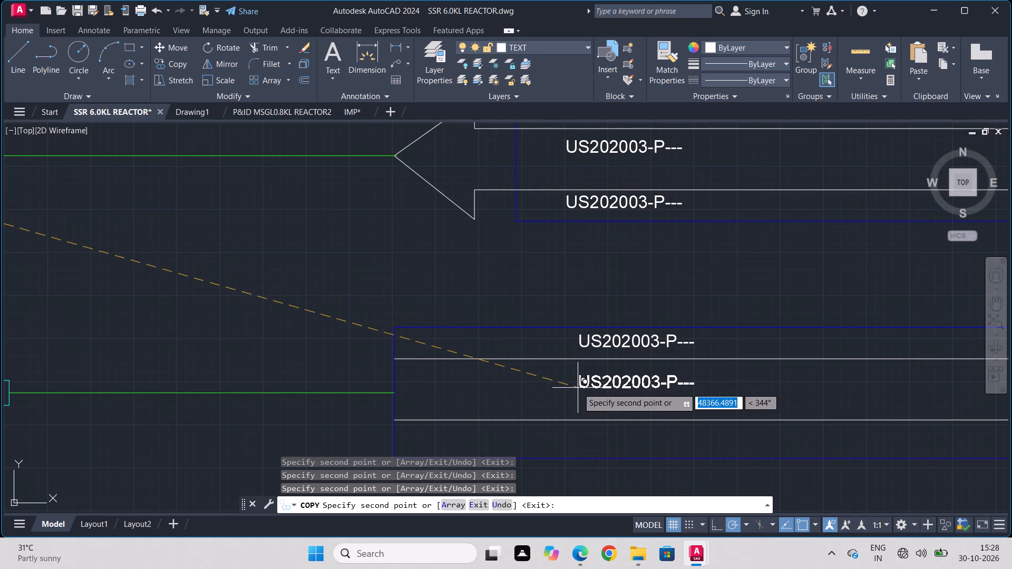
click(579, 386)
scroll(577, 415, down, 1)
middle_drag(573, 411, 564, 267)
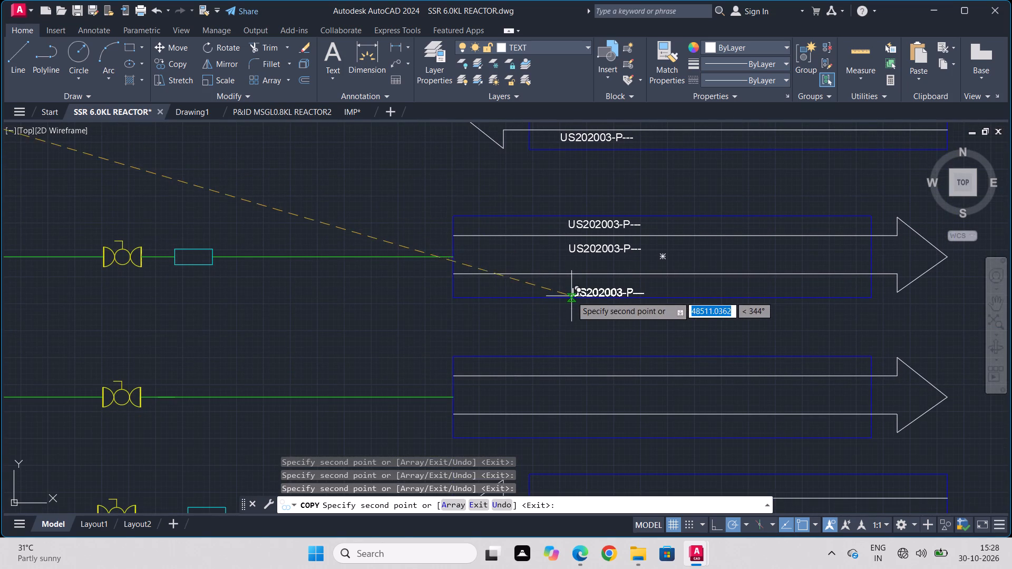
click(569, 286)
scroll(562, 341, up, 1)
scroll(567, 358, down, 1)
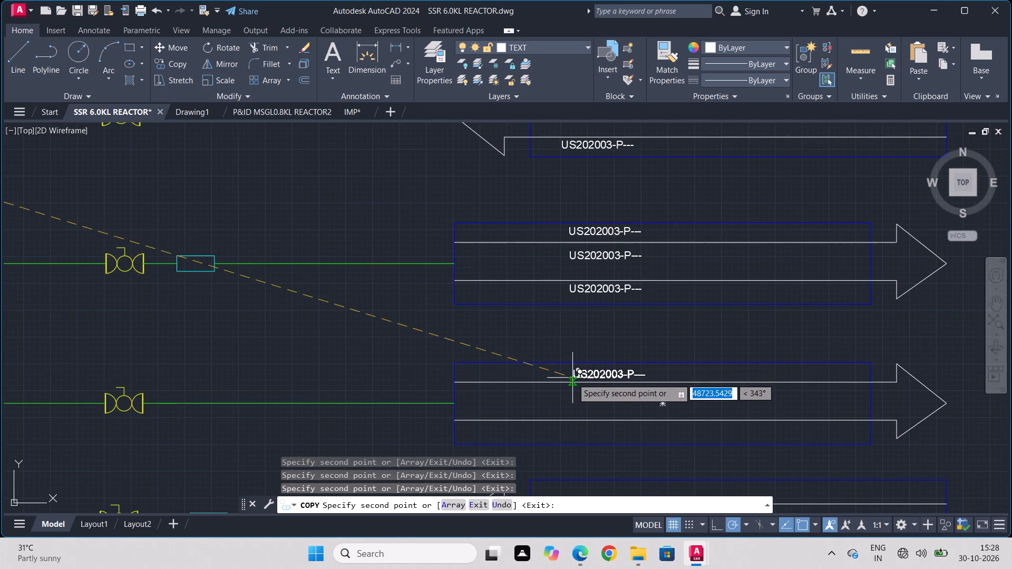
middle_drag(572, 379, 581, 277)
scroll(583, 273, up, 2)
click(564, 275)
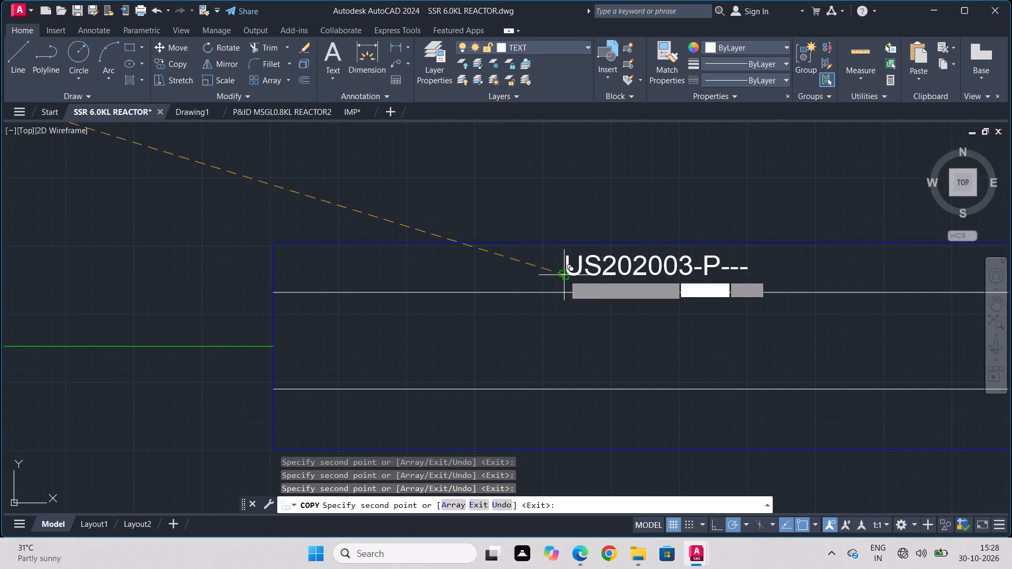
click(563, 346)
scroll(564, 379, up, 1)
middle_drag(564, 382, 564, 362)
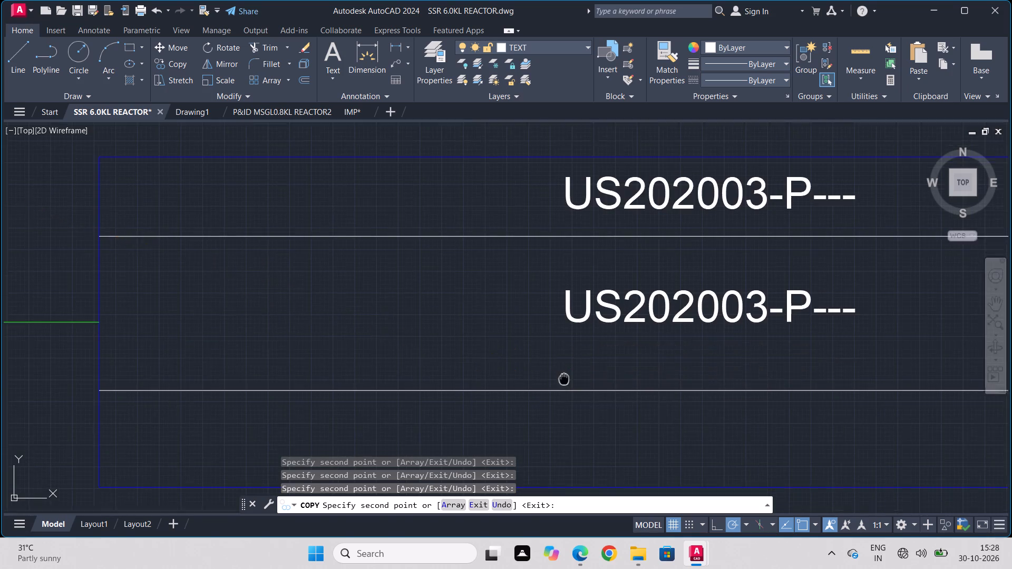
middle_drag(564, 362, 567, 270)
click(569, 341)
Fill the three rows of the first of the last two left-pointing arrow tags with copies of US202003-P---.
scroll(560, 391, down, 1)
middle_drag(560, 393, 565, 255)
click(581, 366)
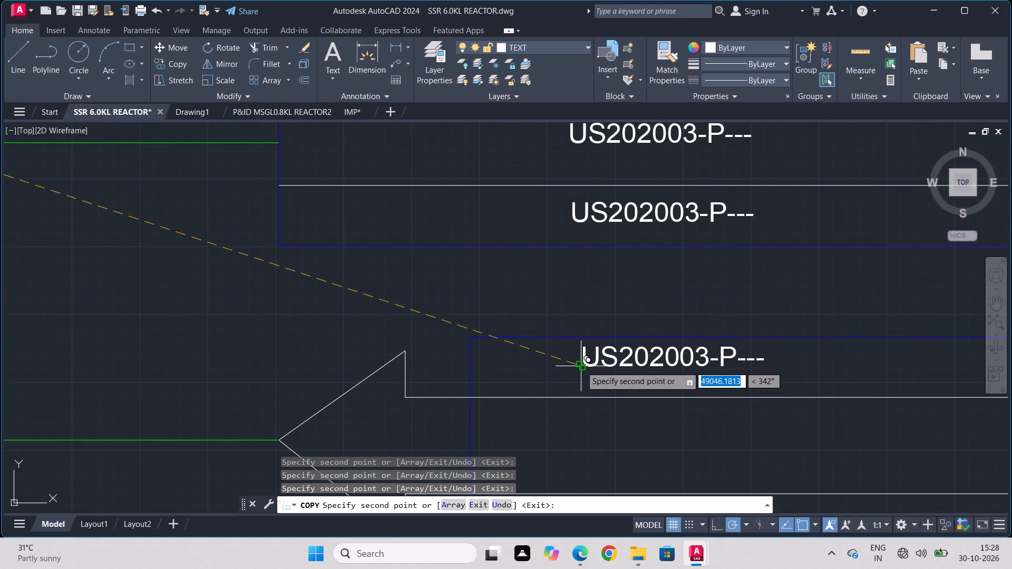
middle_drag(581, 366, 575, 185)
scroll(575, 185, down, 1)
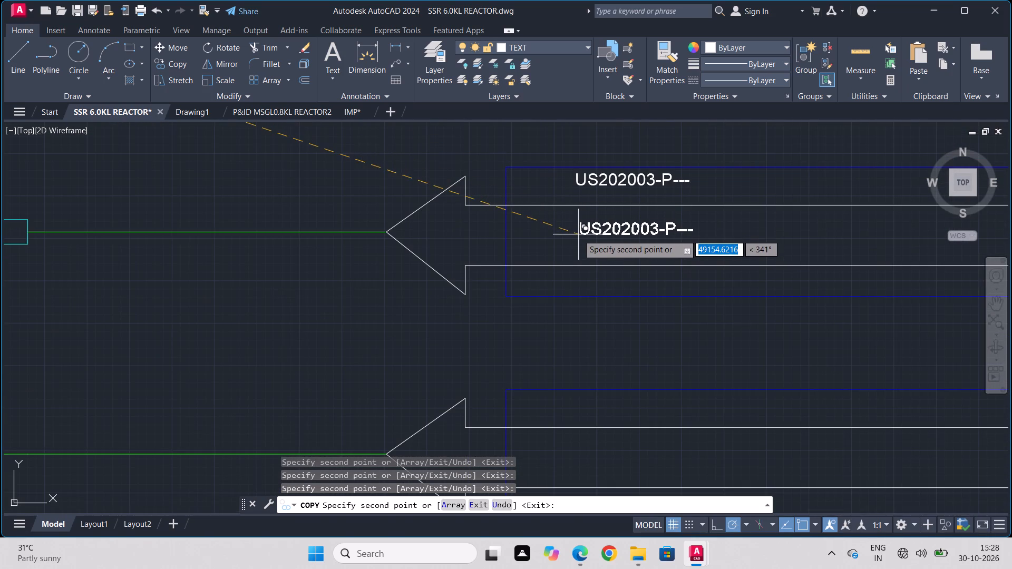
click(578, 230)
click(579, 282)
Fill the three rows of the lowest left-pointing arrow tag with copies of US202003-P--- and finish copying.
middle_drag(578, 319, 569, 280)
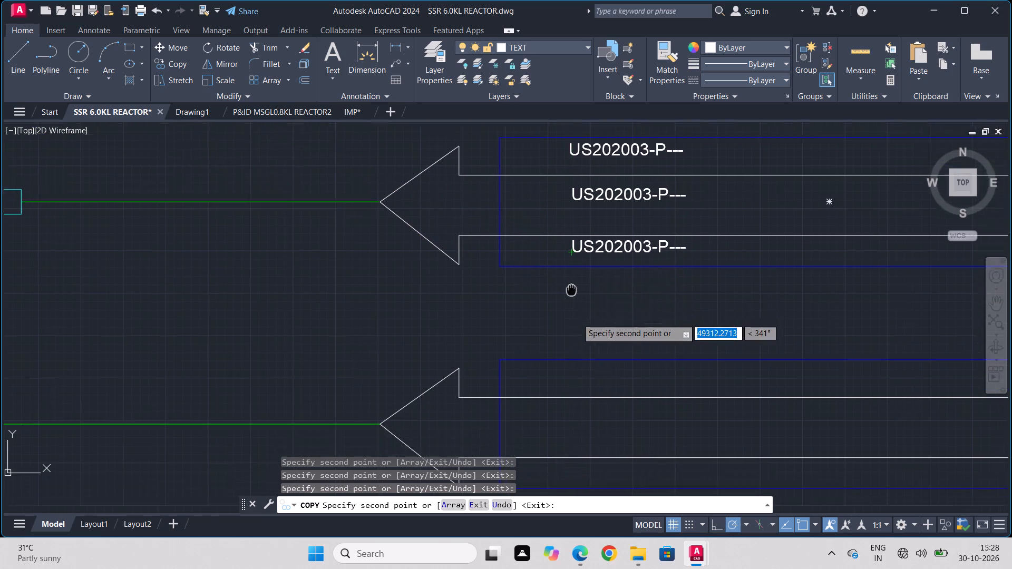
middle_drag(569, 280, 566, 203)
drag(562, 294, 573, 331)
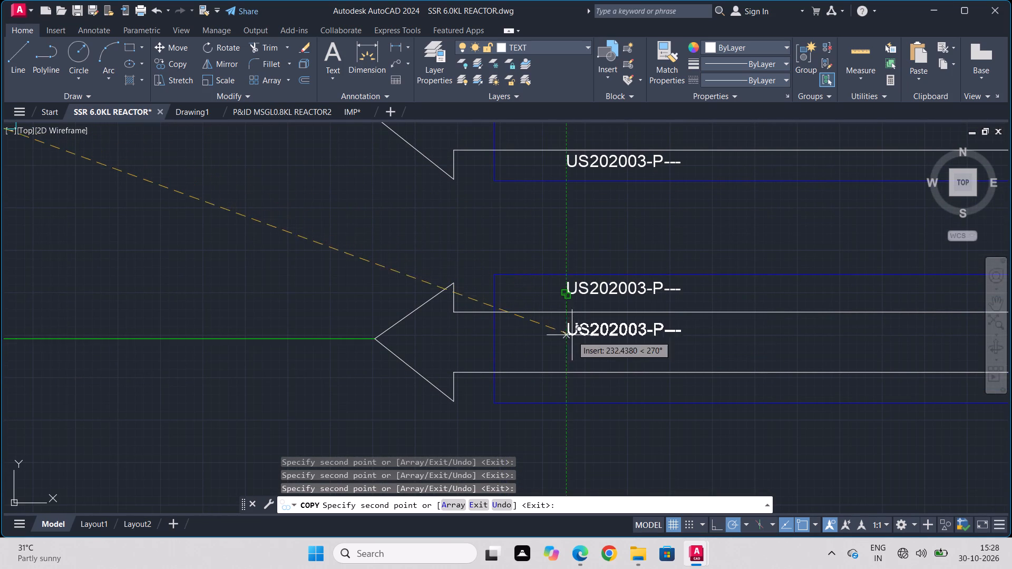
click(568, 343)
click(566, 390)
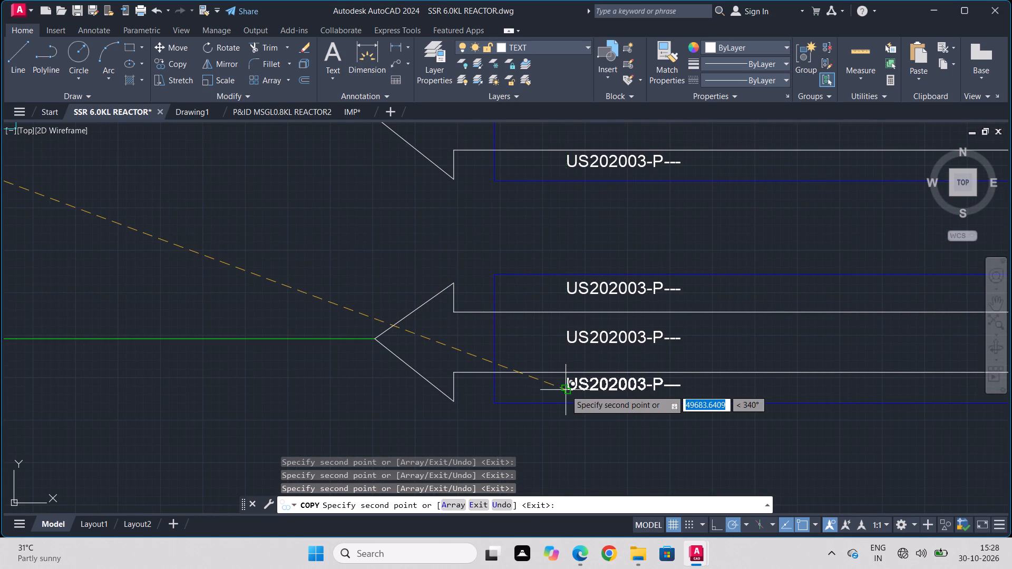
scroll(566, 390, down, 1)
middle_drag(565, 389, 576, 139)
scroll(564, 218, down, 2)
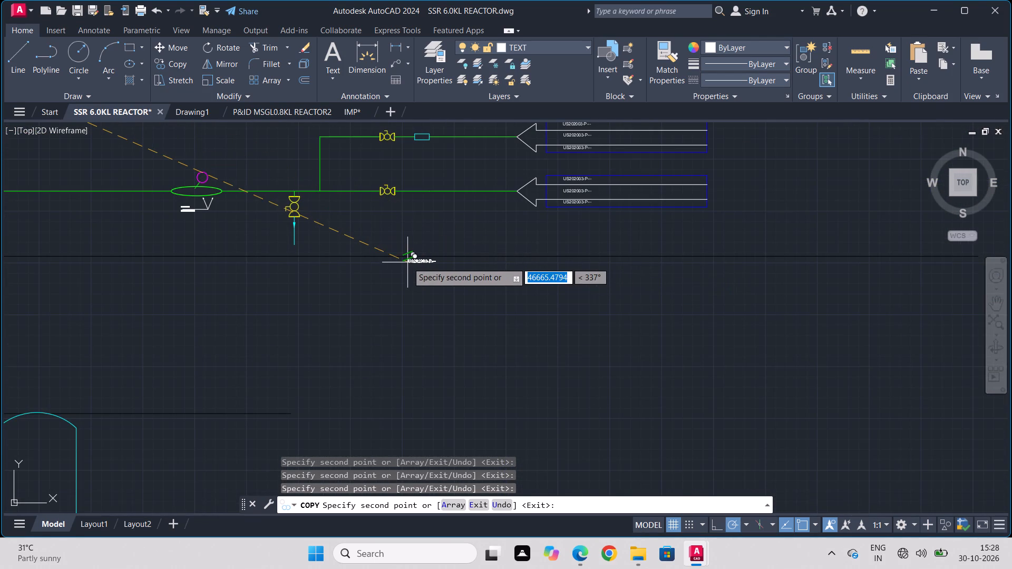
key(Escape)
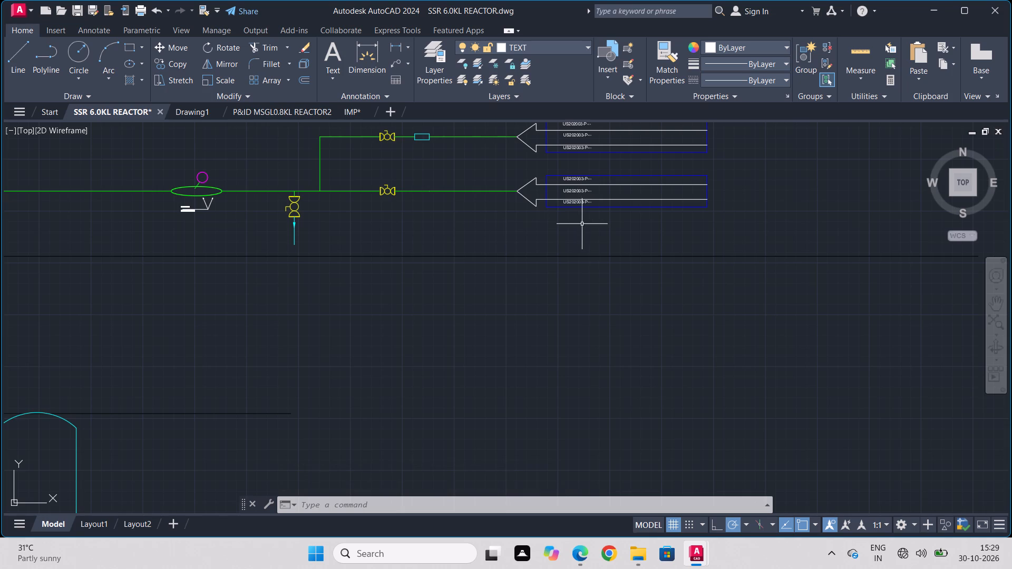
key(Escape)
In the topmost right-pointing arrow tag, change the middle row to VP------- and the bottom row to ULD.
scroll(553, 175, down, 1)
middle_drag(553, 175, 563, 399)
scroll(560, 390, down, 2)
scroll(573, 262, up, 3)
scroll(573, 262, down, 1)
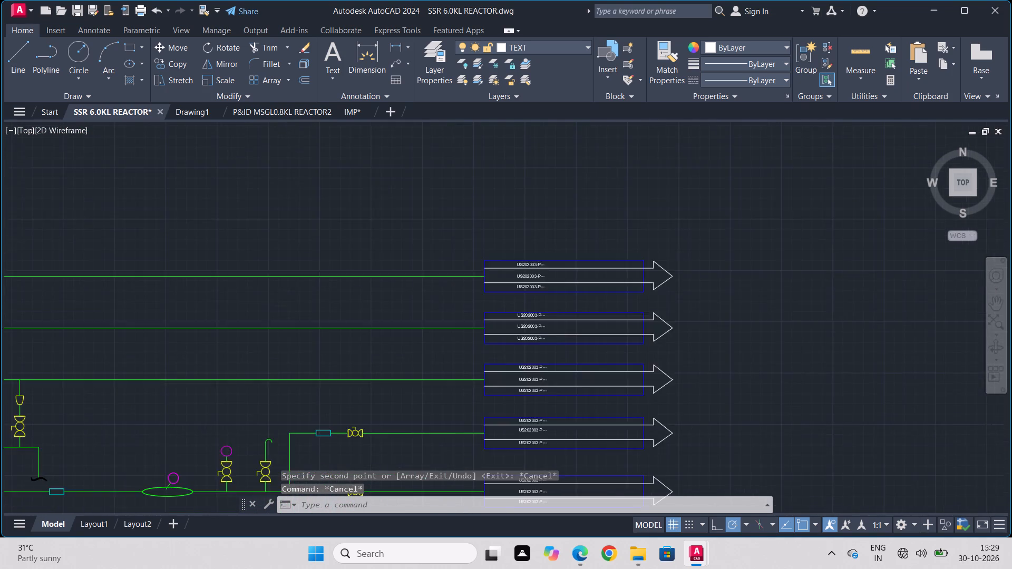
scroll(529, 279, up, 3)
scroll(565, 250, up, 3)
click(576, 245)
right_drag(562, 248, 557, 251)
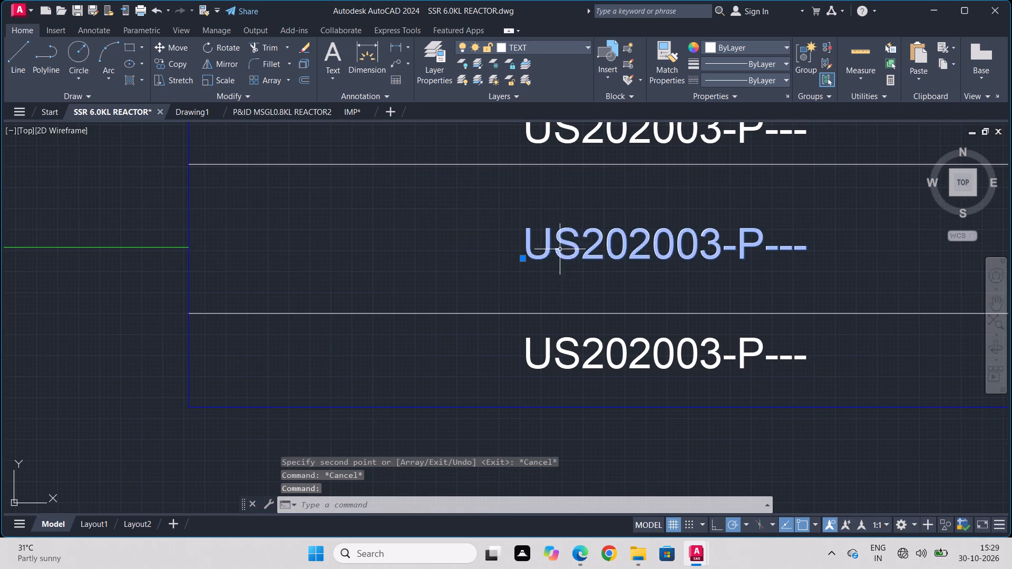
right_drag(557, 251, 554, 253)
click(607, 229)
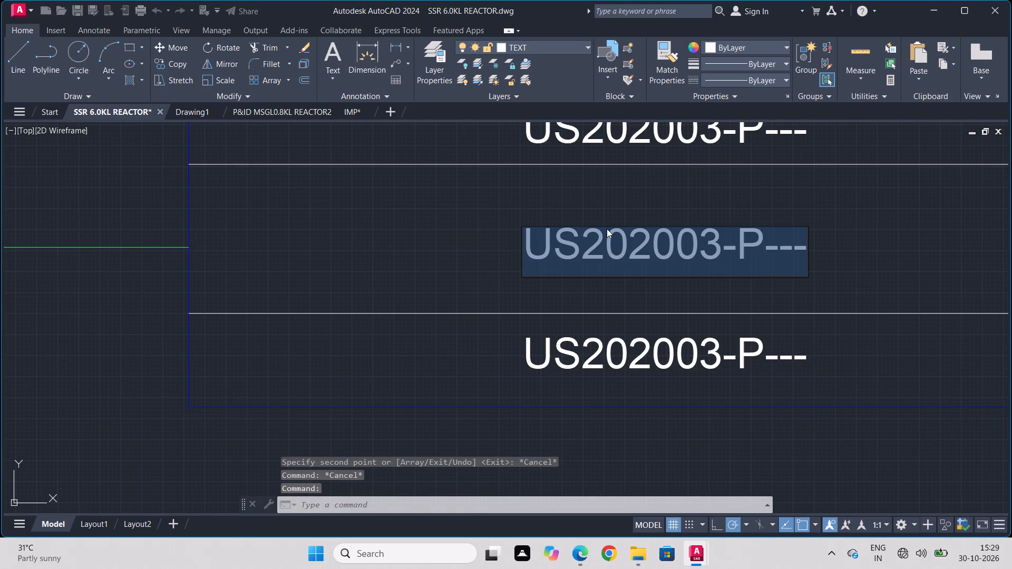
text(VP)
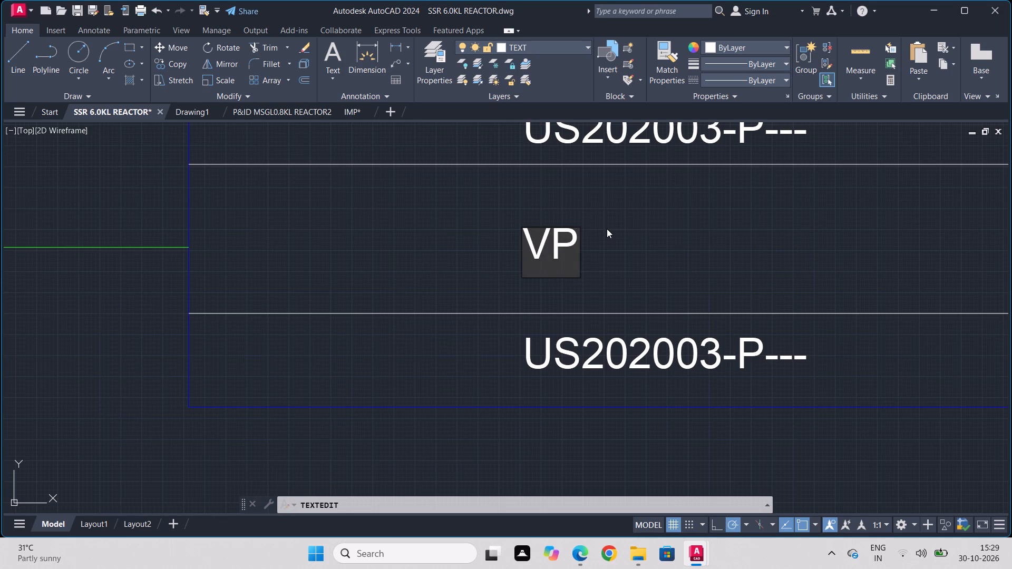
text(--)
text(-----)
key(Return)
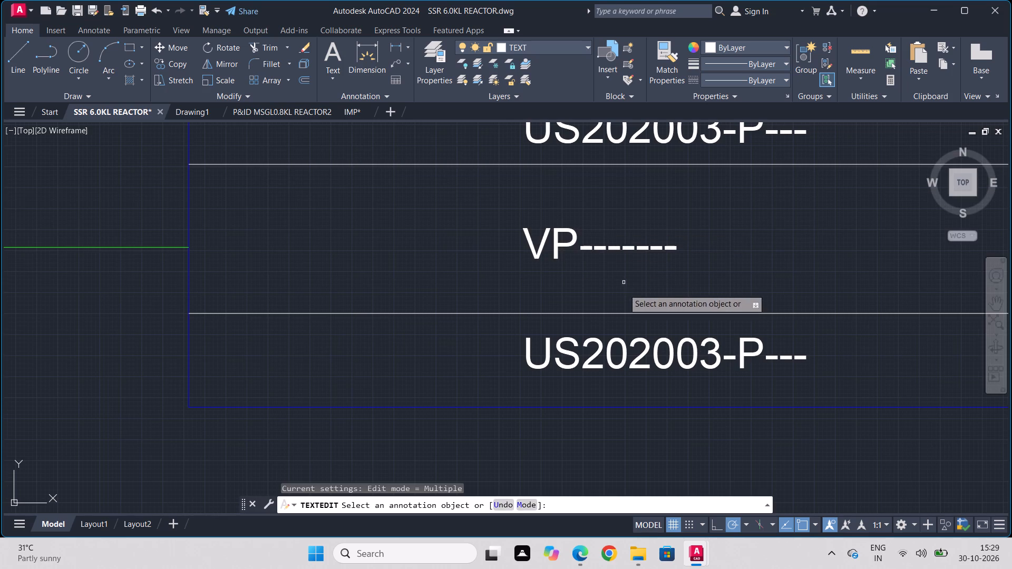
click(610, 345)
text(ULD)
key(space)
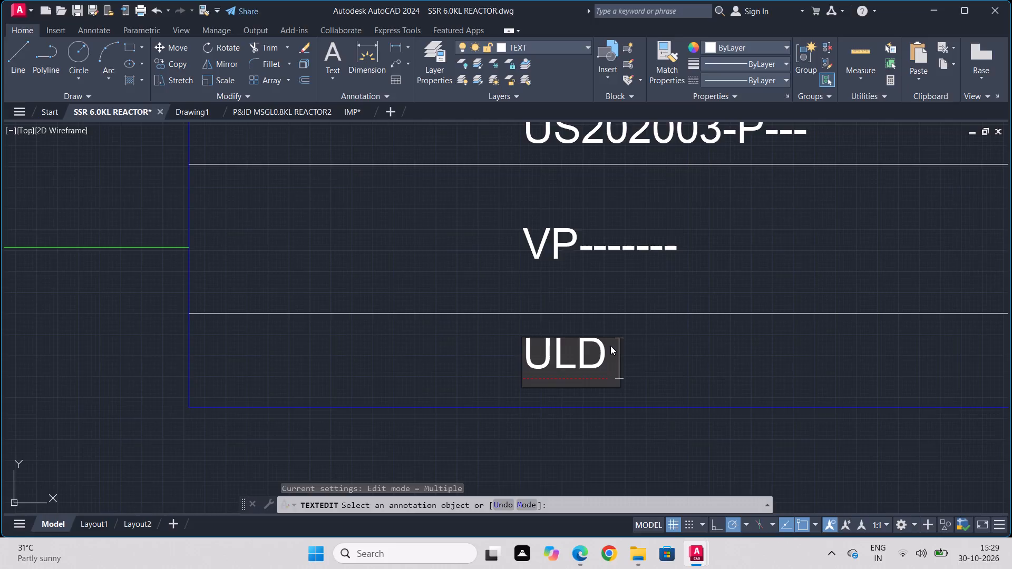
key(Return)
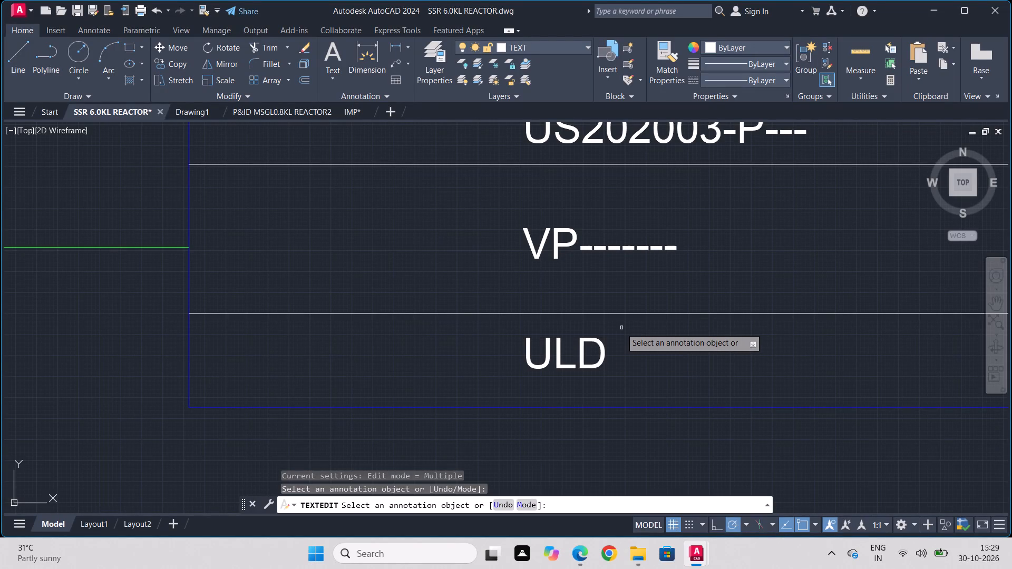
In the second arrow tag of the column, change the middle row to DUMP TANK----- and the bottom row to ULD.
scroll(620, 337, down, 2)
middle_drag(596, 386, 650, 250)
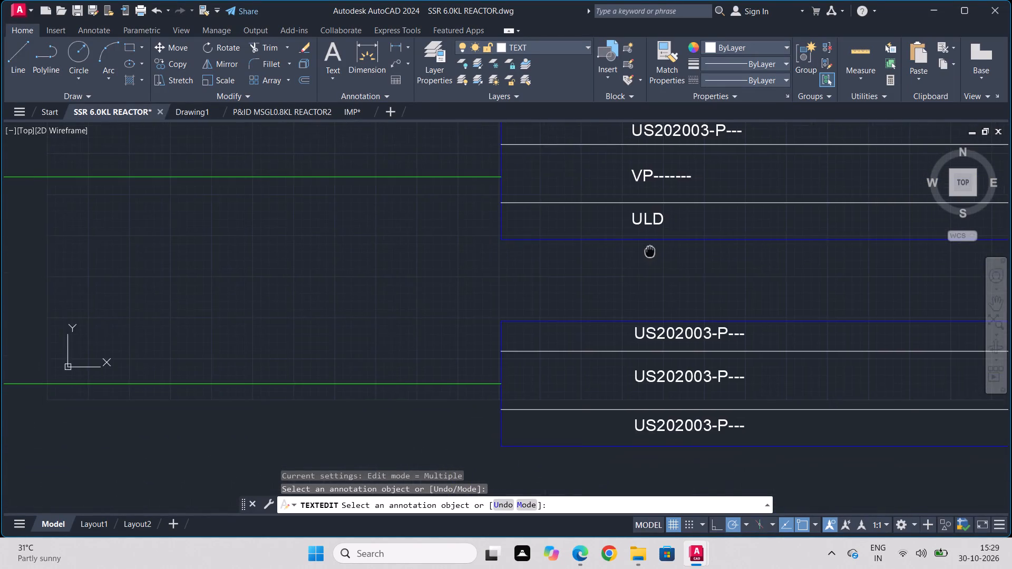
scroll(641, 372, up, 2)
click(641, 375)
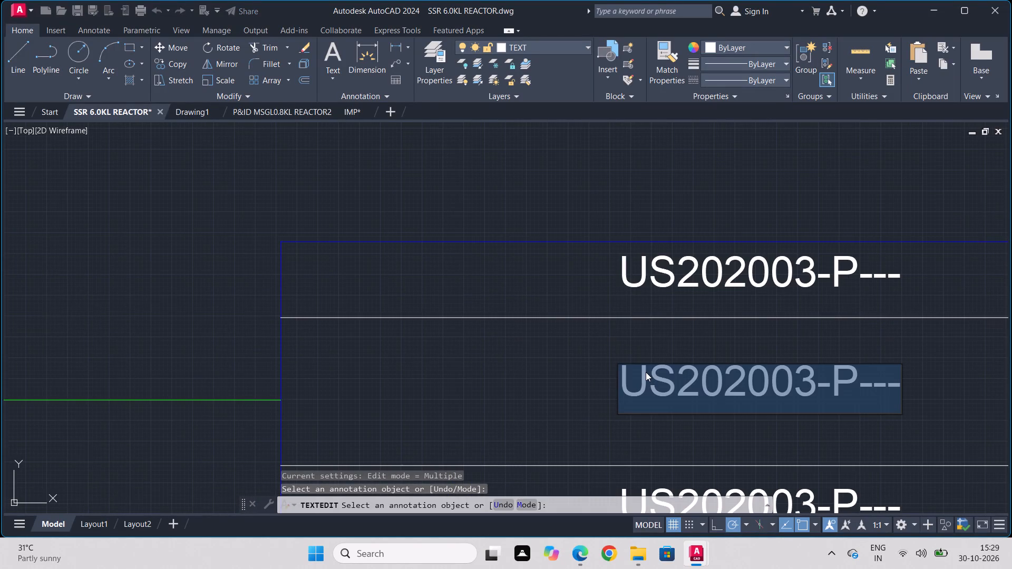
text(DUMP)
key(space)
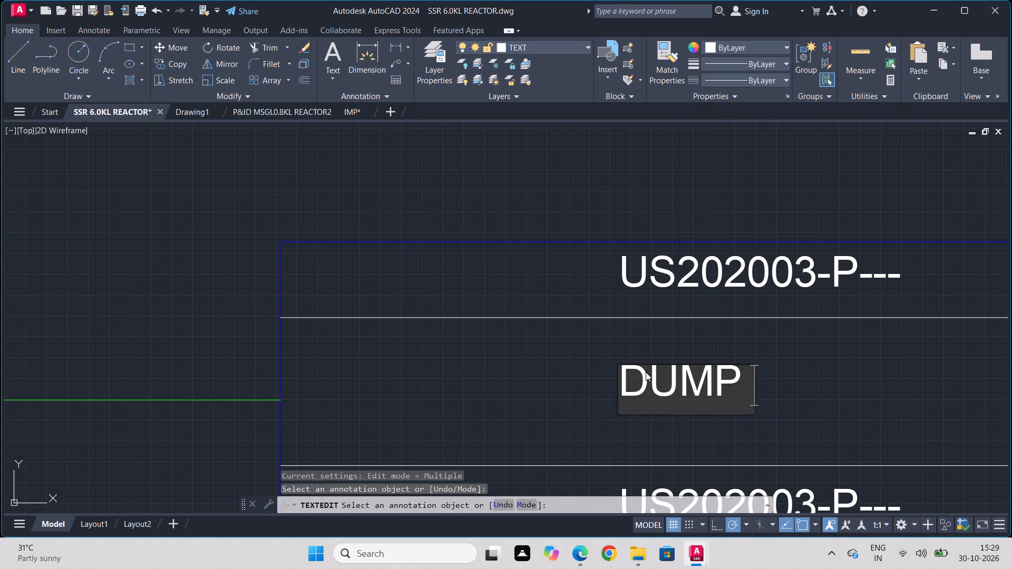
text(TANL)
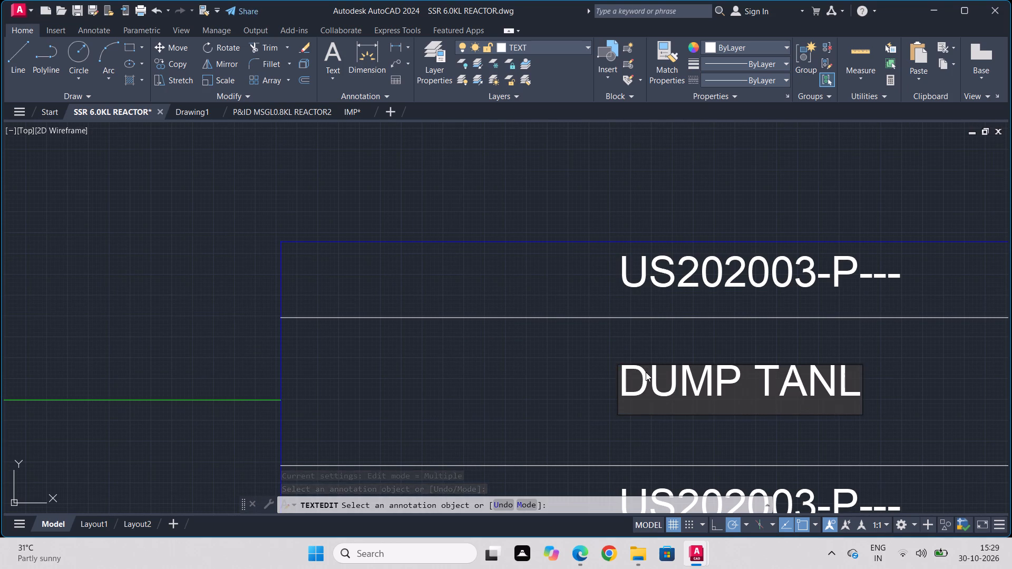
key(BackSpace)
key(k)
text(-----)
key(Return)
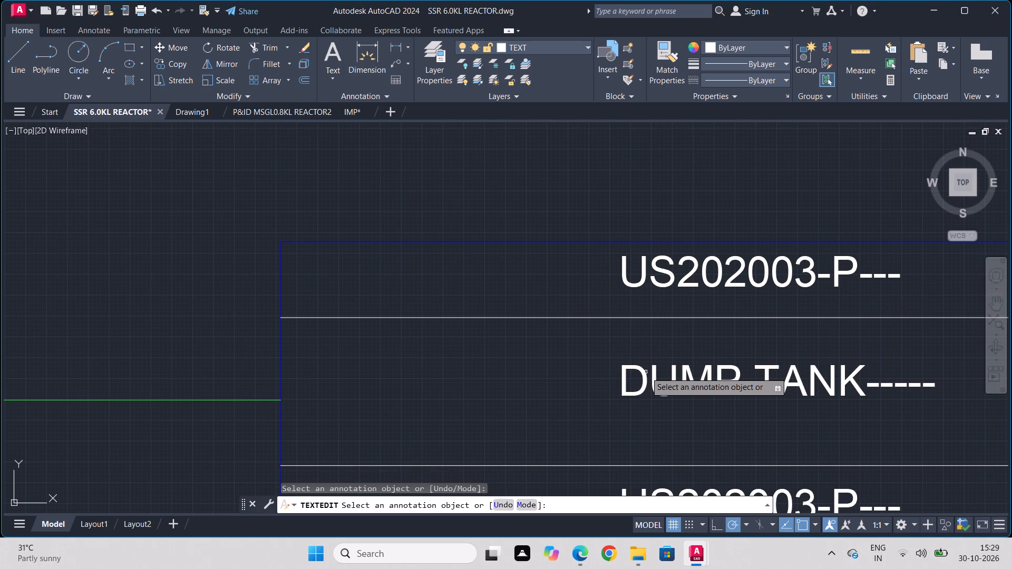
scroll(700, 431, down, 1)
middle_drag(700, 431, 690, 260)
scroll(687, 302, up, 2)
drag(687, 301, 675, 303)
text(ULD)
key(Return)
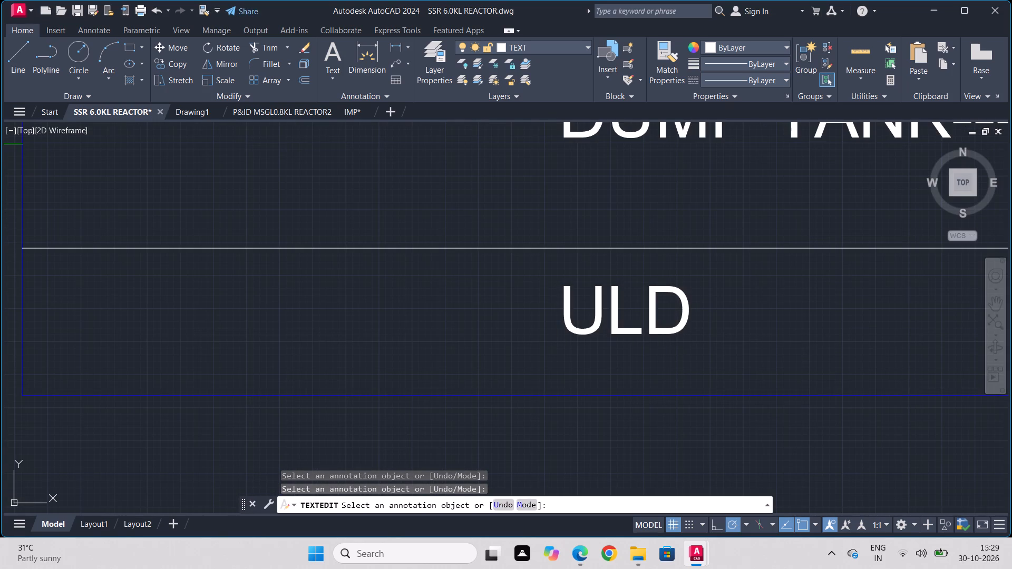
In the third arrow tag of the column, change the middle row to SC-01 and the bottom row to ULD.
scroll(718, 293, down, 1)
scroll(709, 338, down, 1)
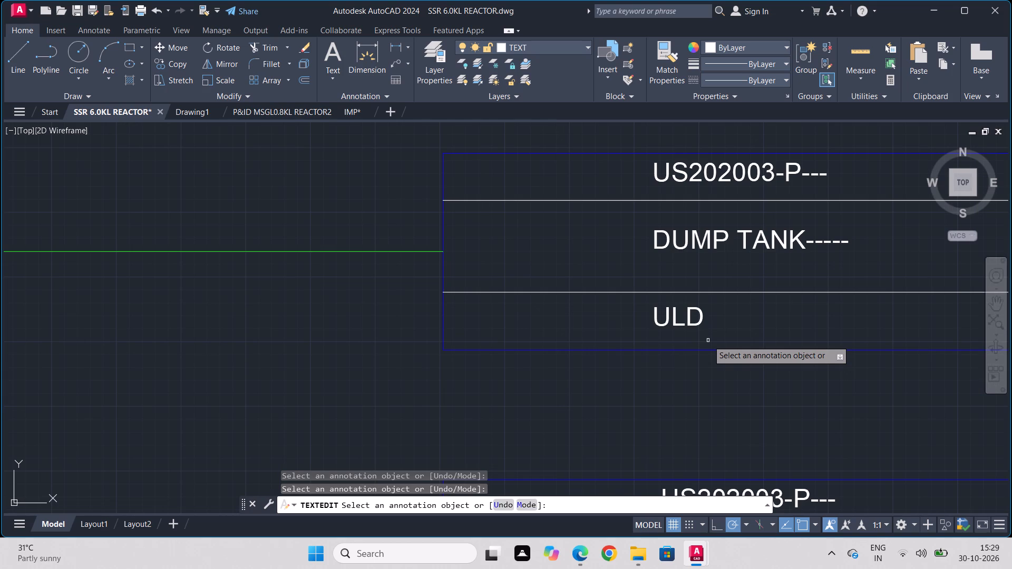
middle_drag(708, 340, 667, 182)
click(673, 421)
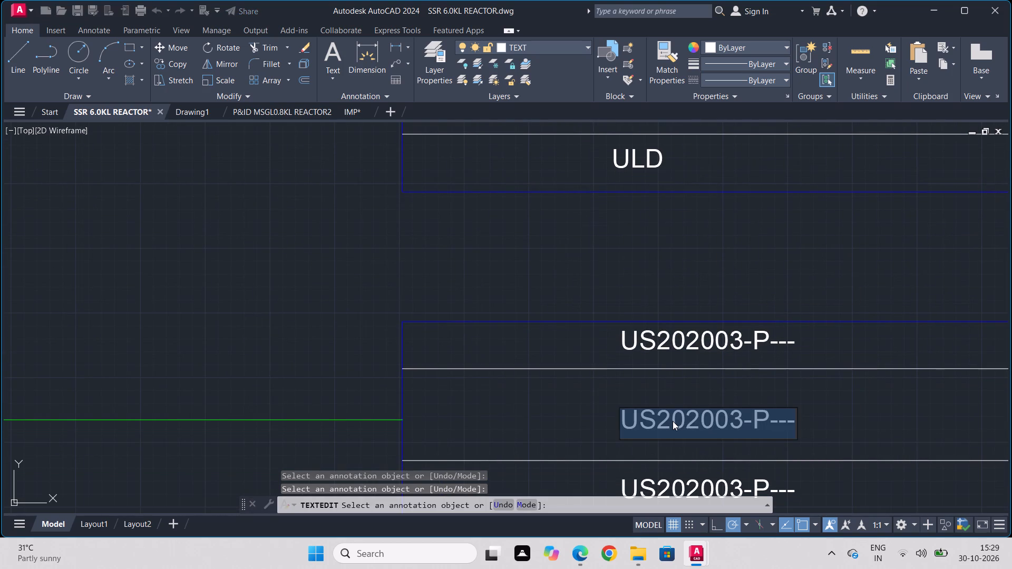
text(SC-)
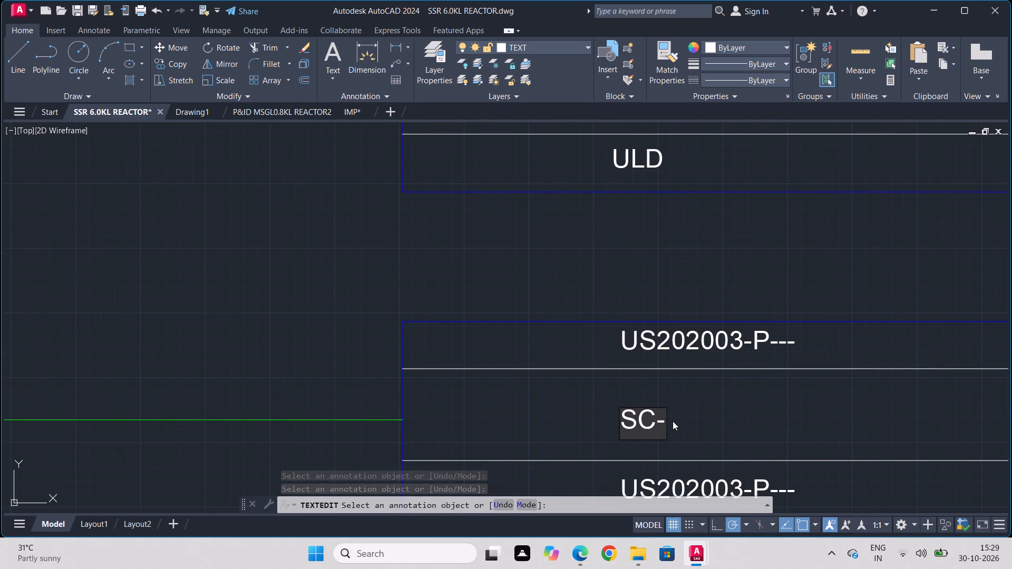
text(01)
key(Return)
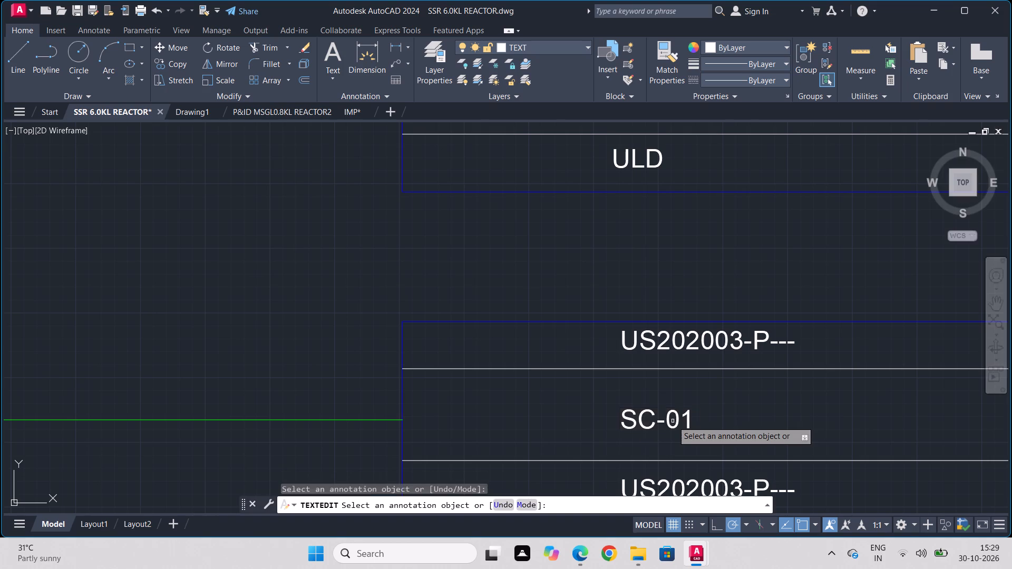
scroll(680, 414, down, 1)
middle_drag(680, 414, 657, 329)
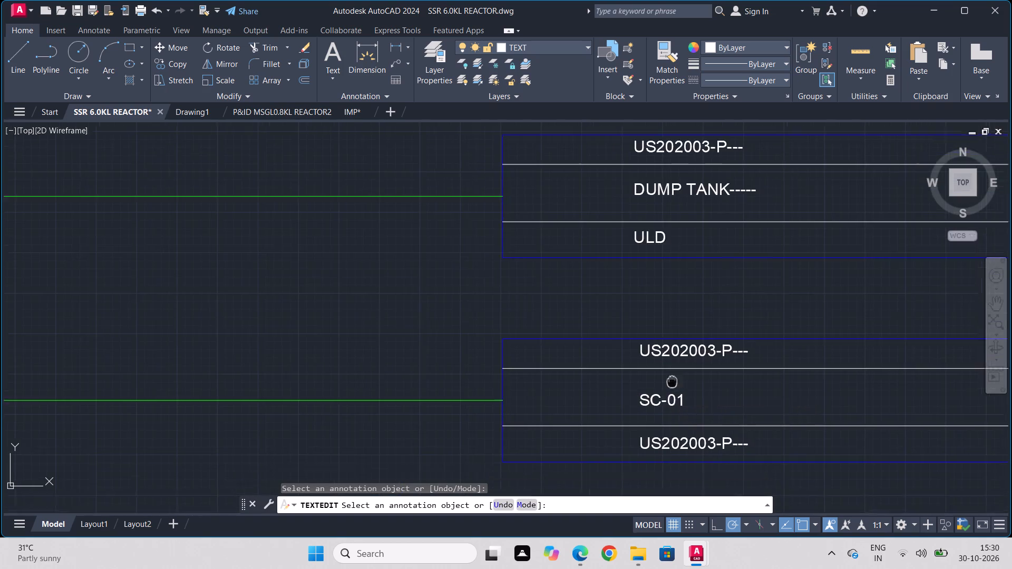
middle_drag(657, 329, 657, 328)
scroll(655, 372, up, 1)
click(639, 379)
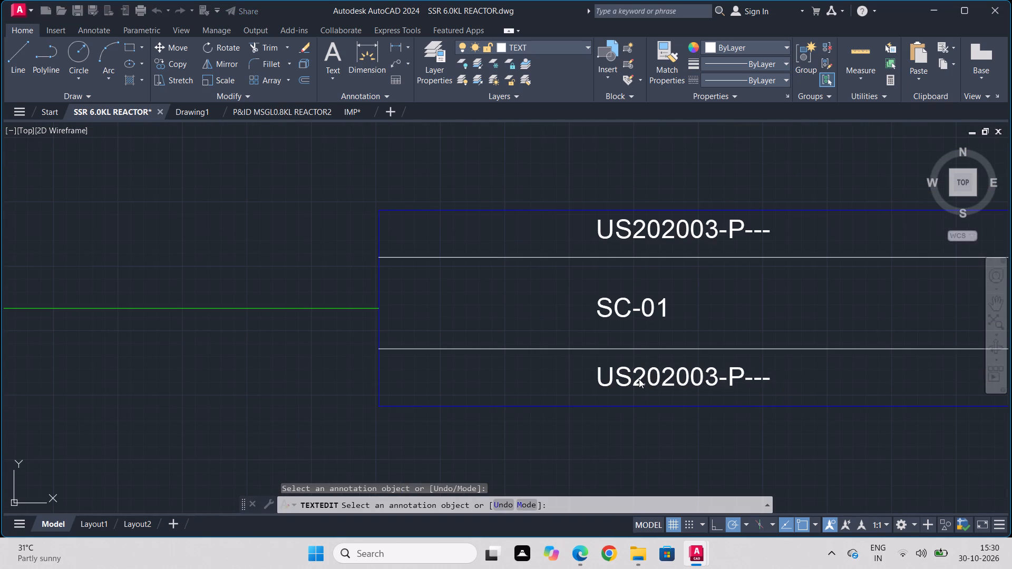
text(ULD)
key(Return)
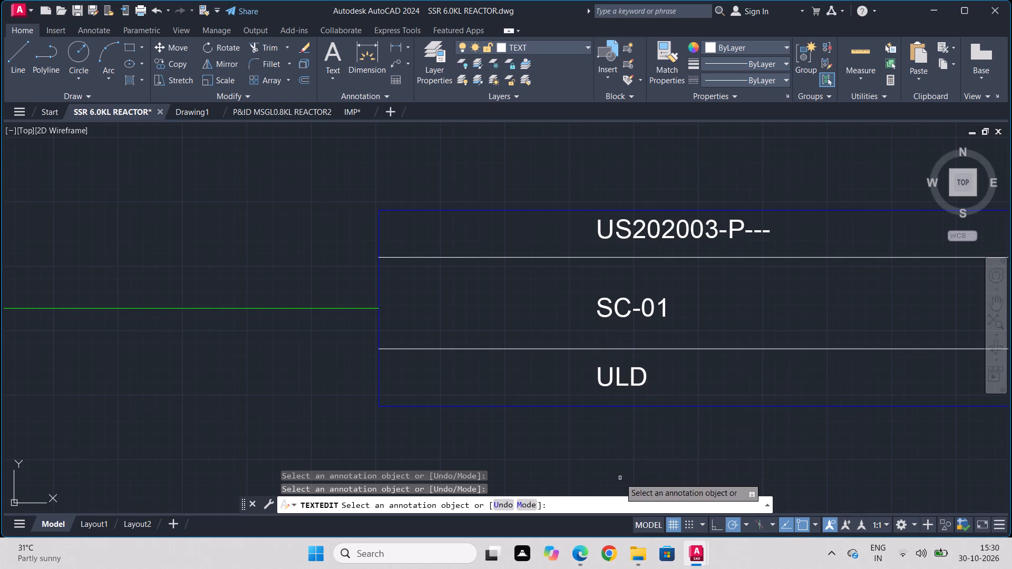
In the fourth arrow tag of the column, change the middle row to CHBR(-20^ C) and the bottom row to ULD.
middle_drag(620, 478, 620, 287)
scroll(643, 426, up, 2)
middle_drag(640, 427, 640, 307)
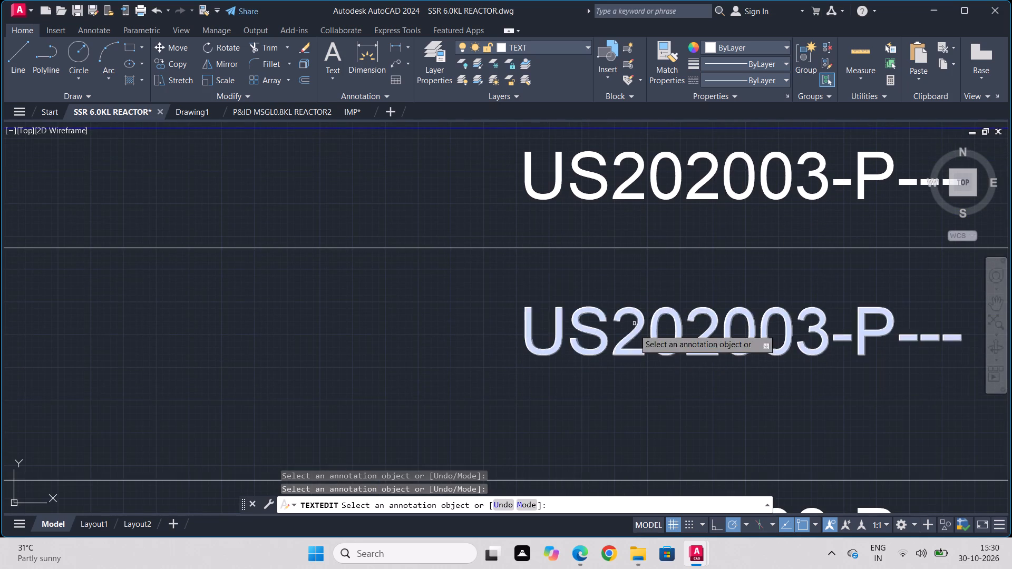
click(634, 340)
text(CHBR)
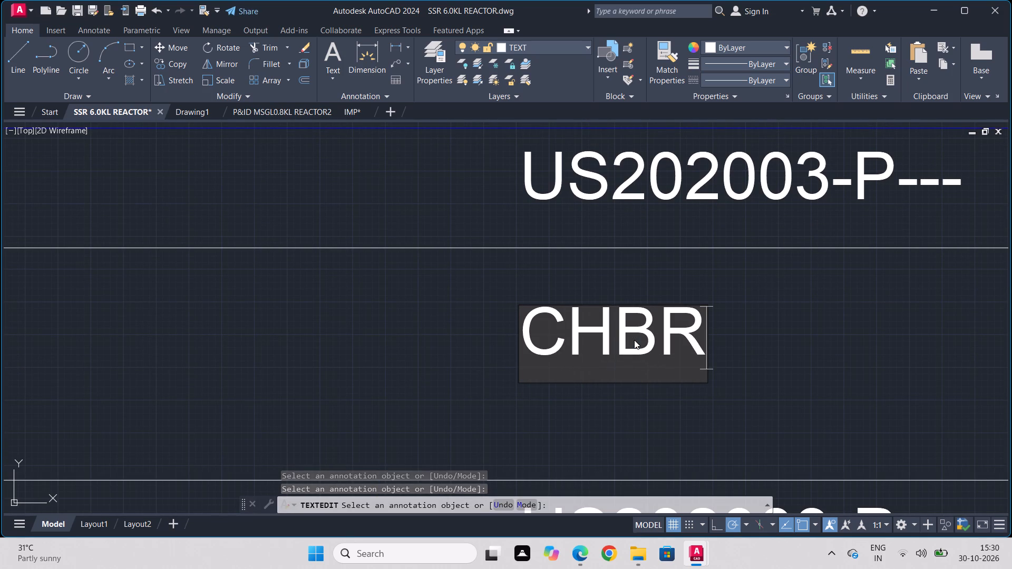
key(shift+parenleft)
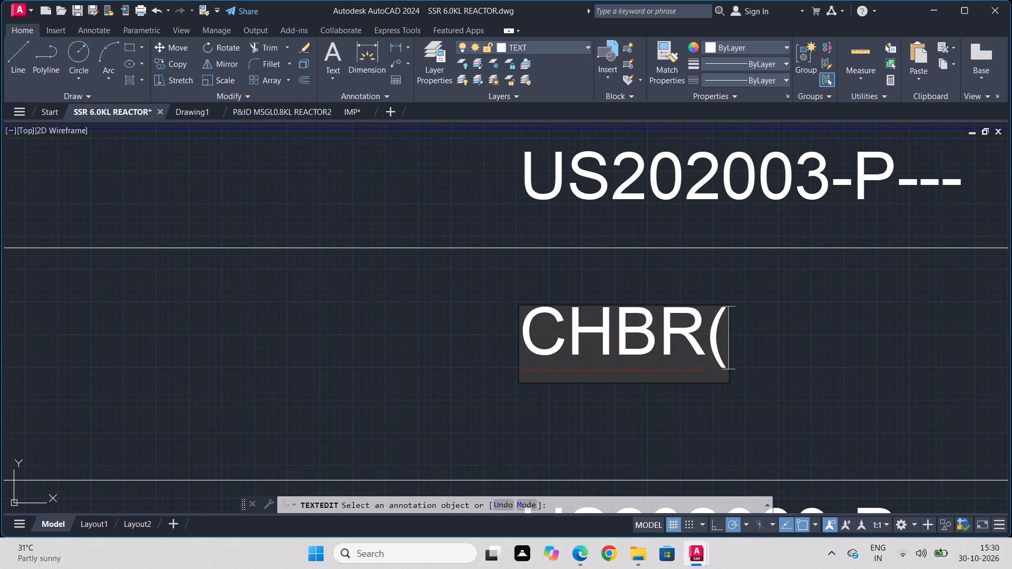
key(minus)
text(20)
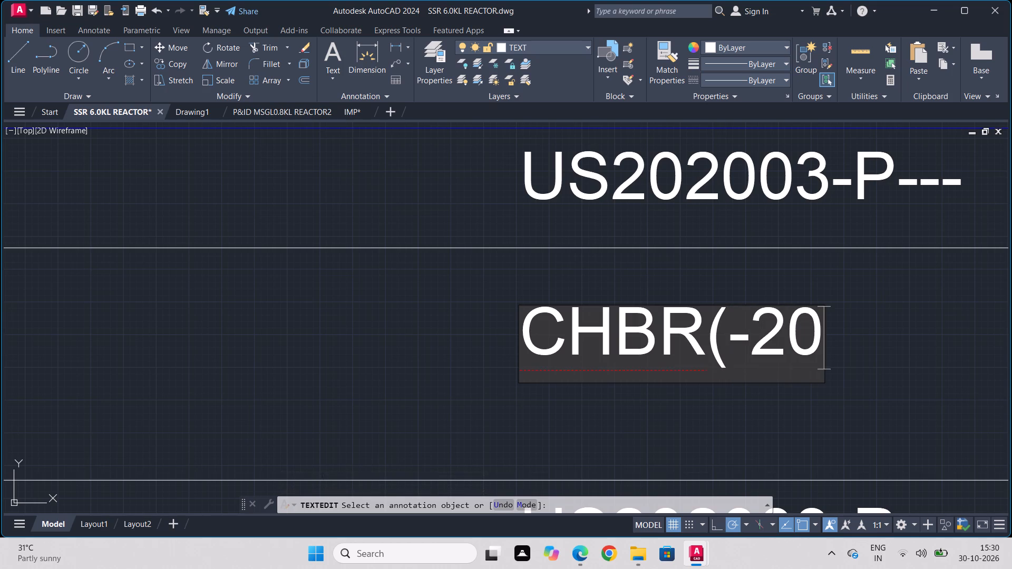
text(^ C))
key(Return)
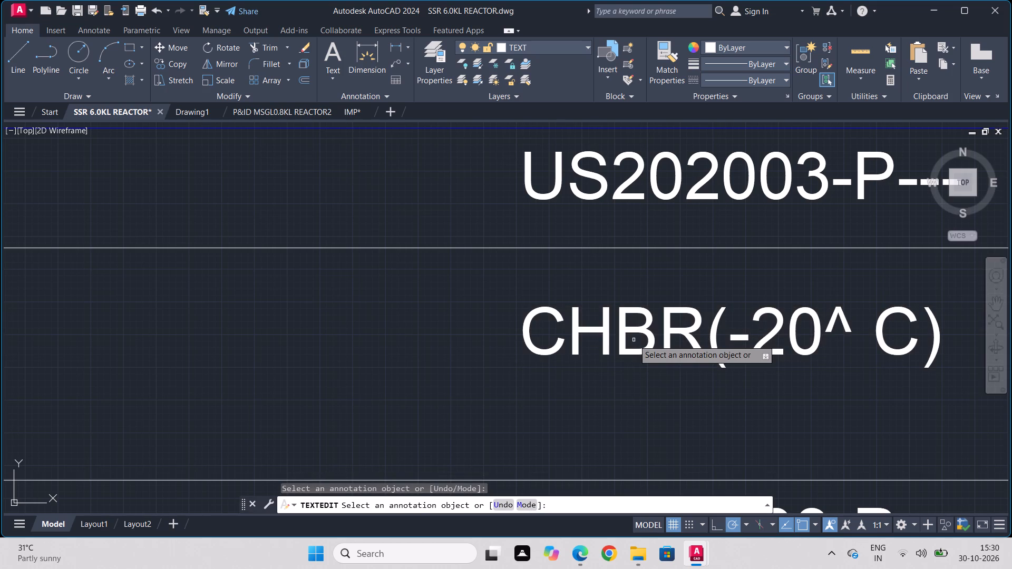
scroll(622, 461, down, 1)
middle_drag(645, 442, 601, 224)
click(574, 282)
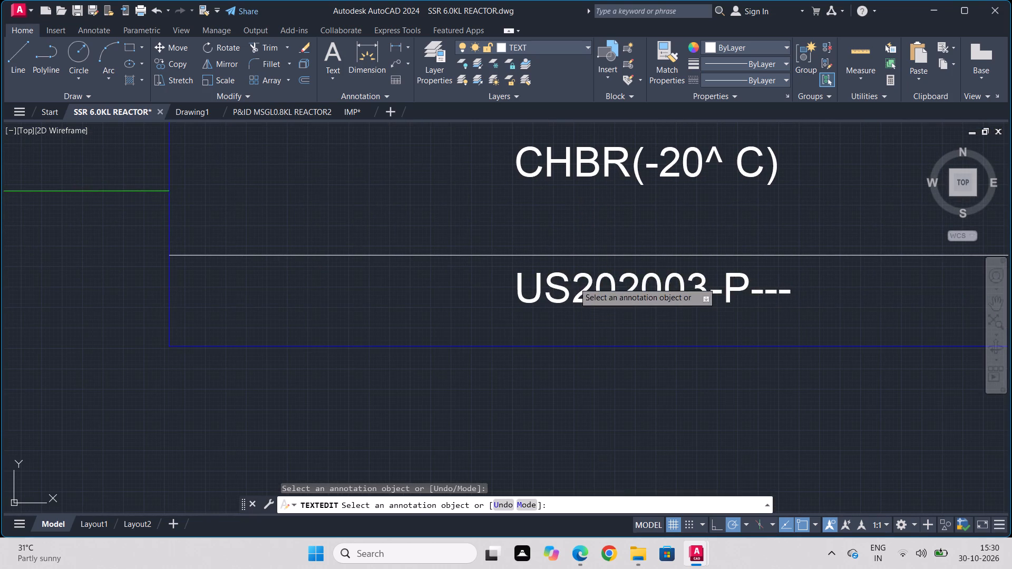
text(ULD)
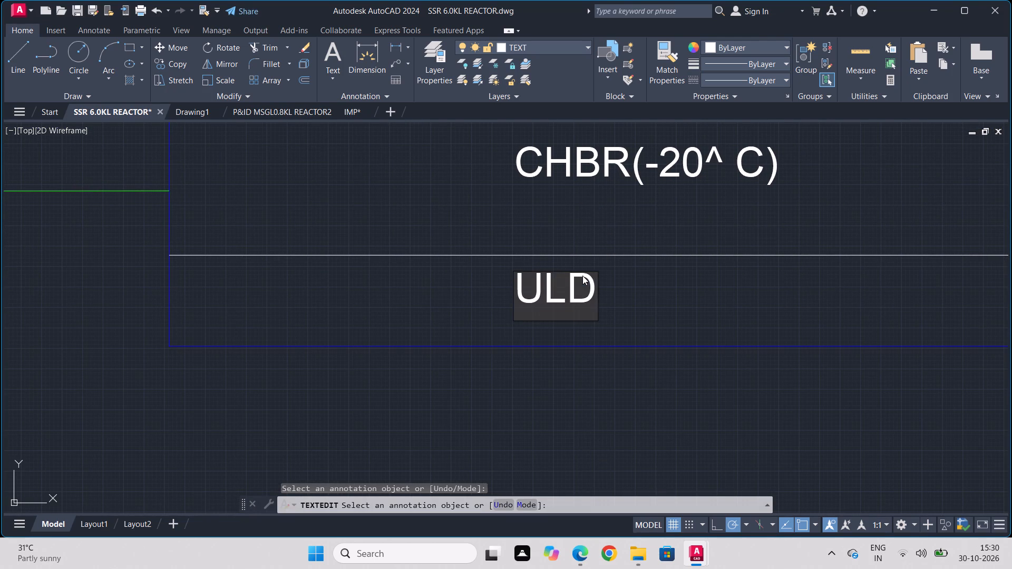
key(Return)
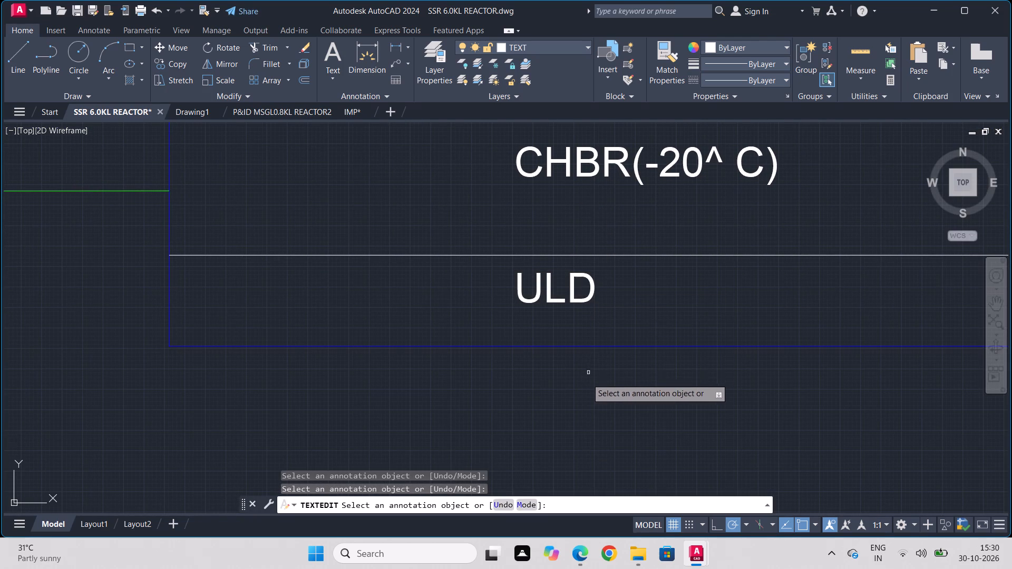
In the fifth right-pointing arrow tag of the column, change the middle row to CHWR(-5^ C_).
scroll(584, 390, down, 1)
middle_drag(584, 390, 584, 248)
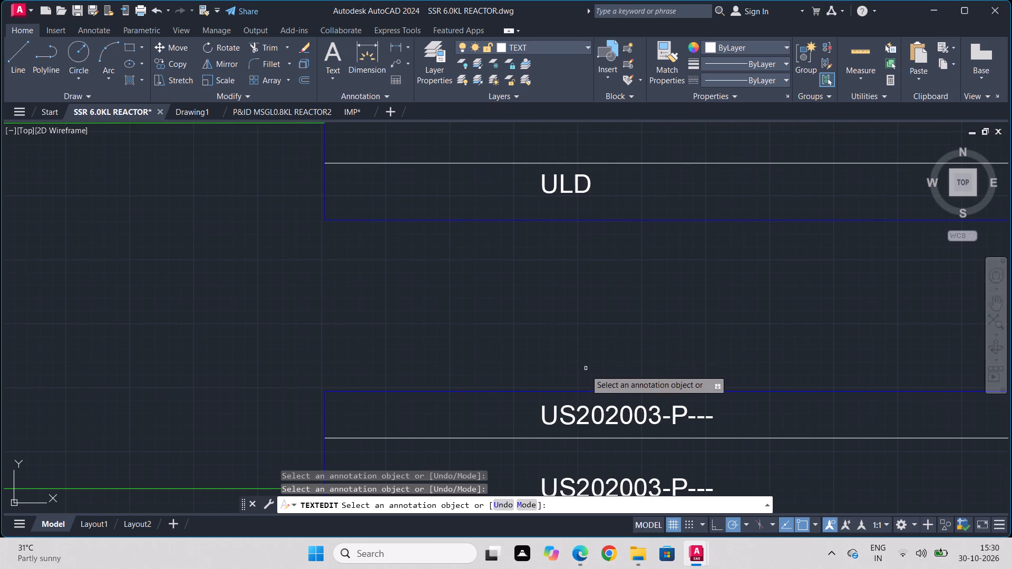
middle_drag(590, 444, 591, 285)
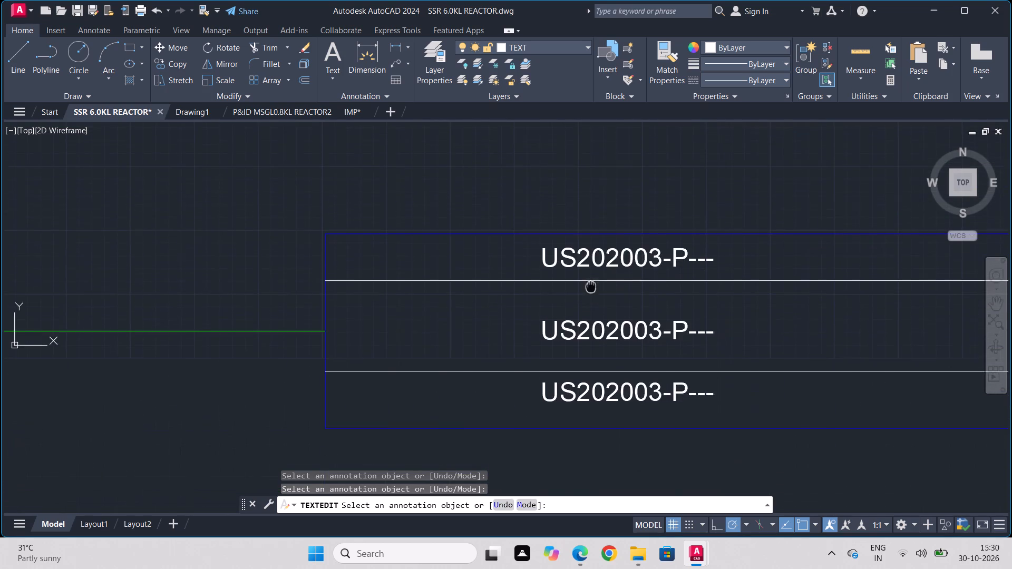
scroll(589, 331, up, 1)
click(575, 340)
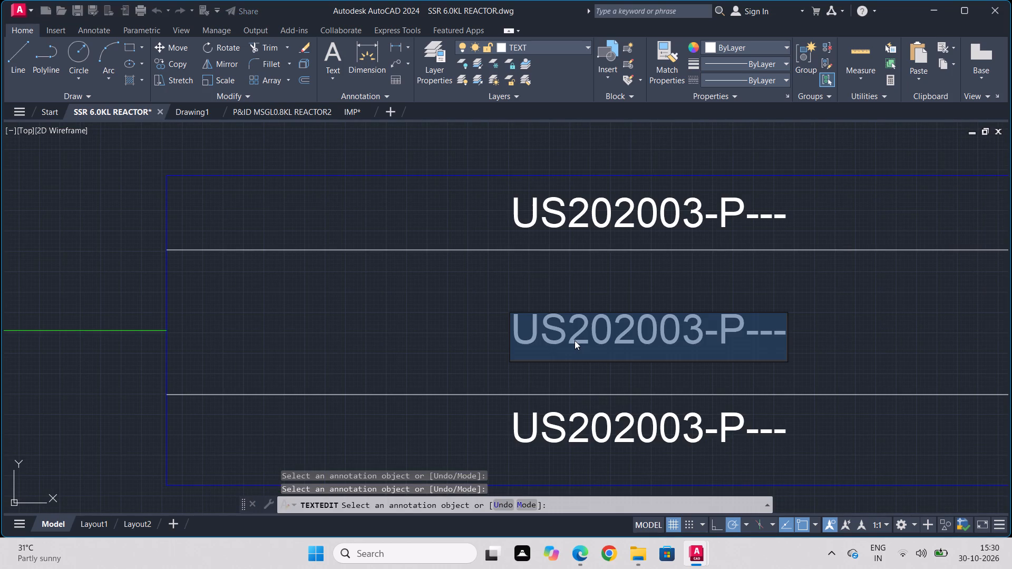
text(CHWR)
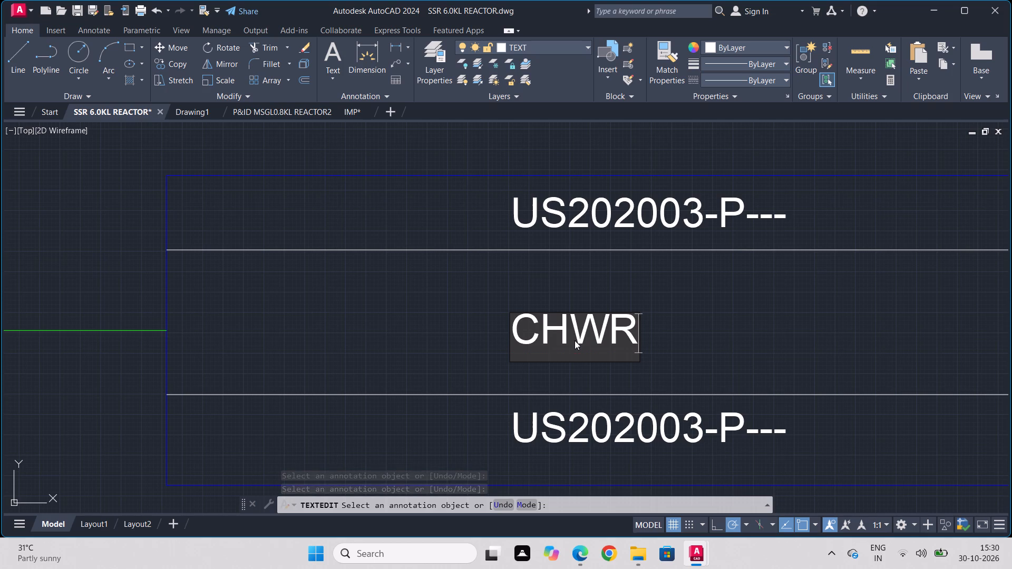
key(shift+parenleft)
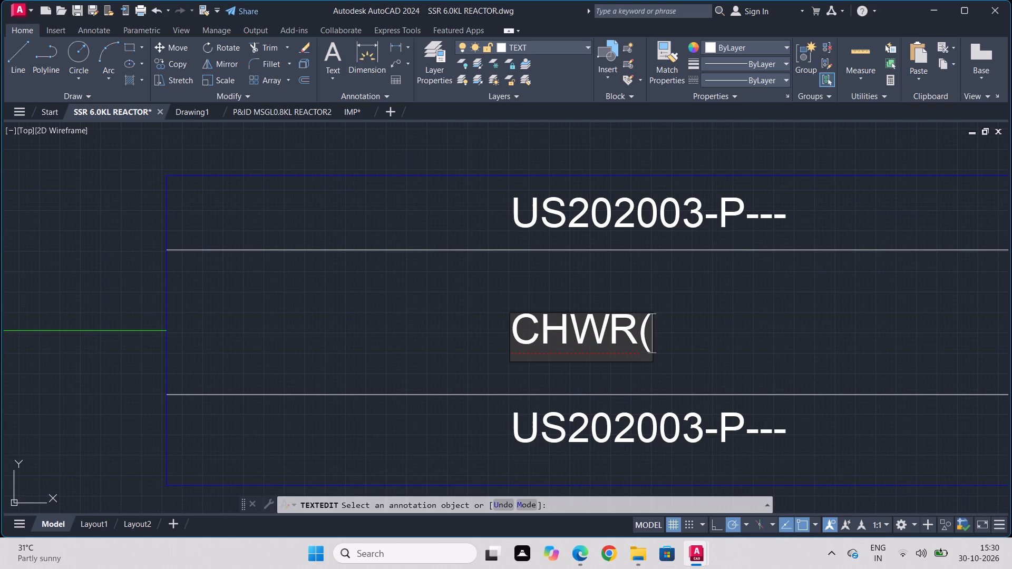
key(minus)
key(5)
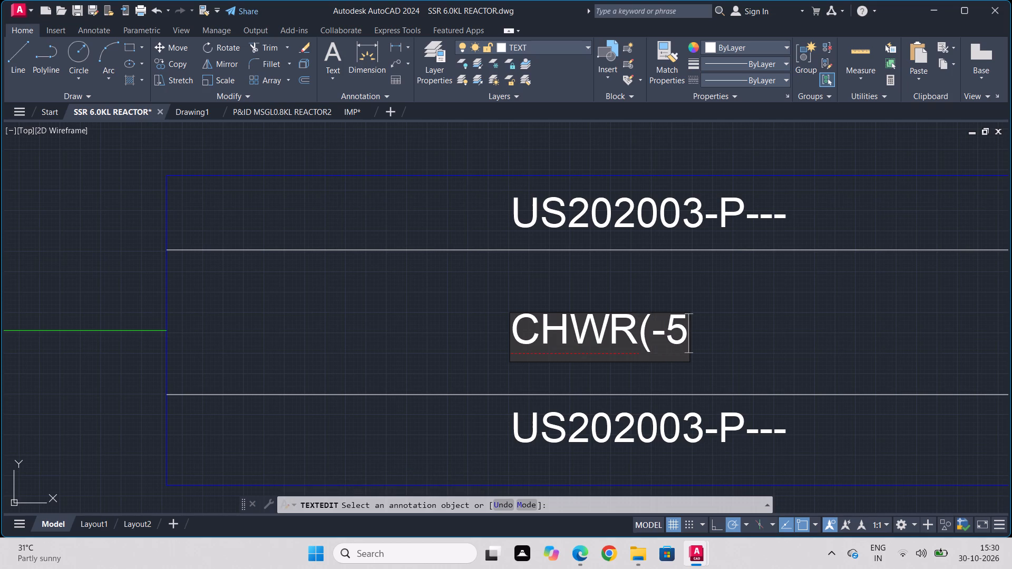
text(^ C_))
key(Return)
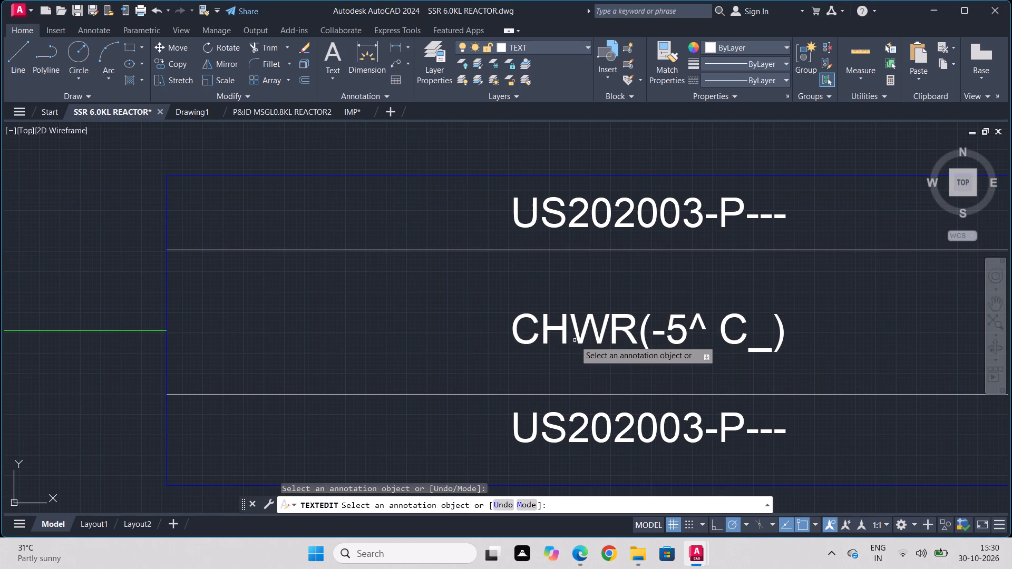
Correct the fifth arrow tag's middle row to CHWR(-5^ C).
scroll(575, 340, up, 1)
click(580, 339)
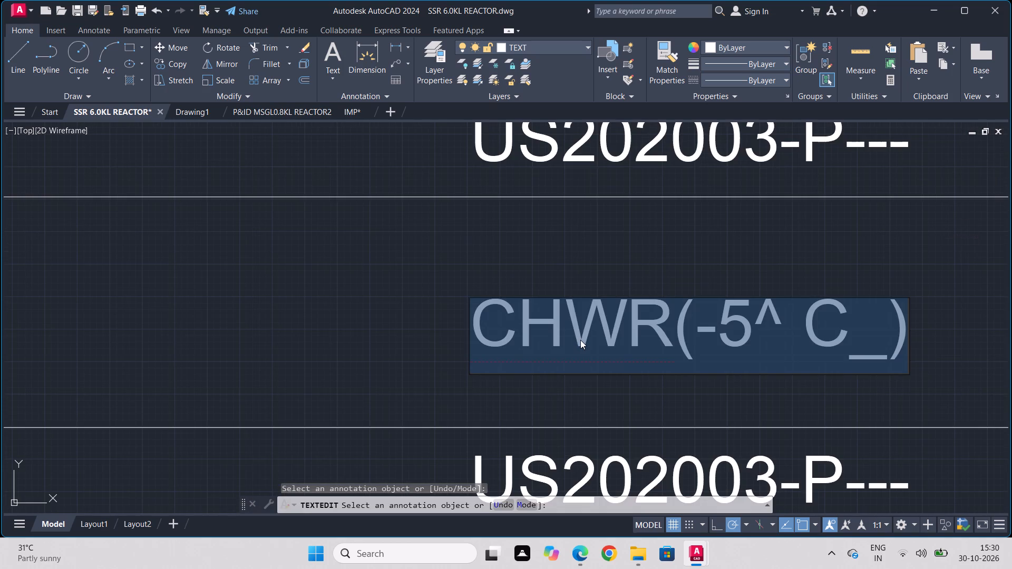
text(CH)
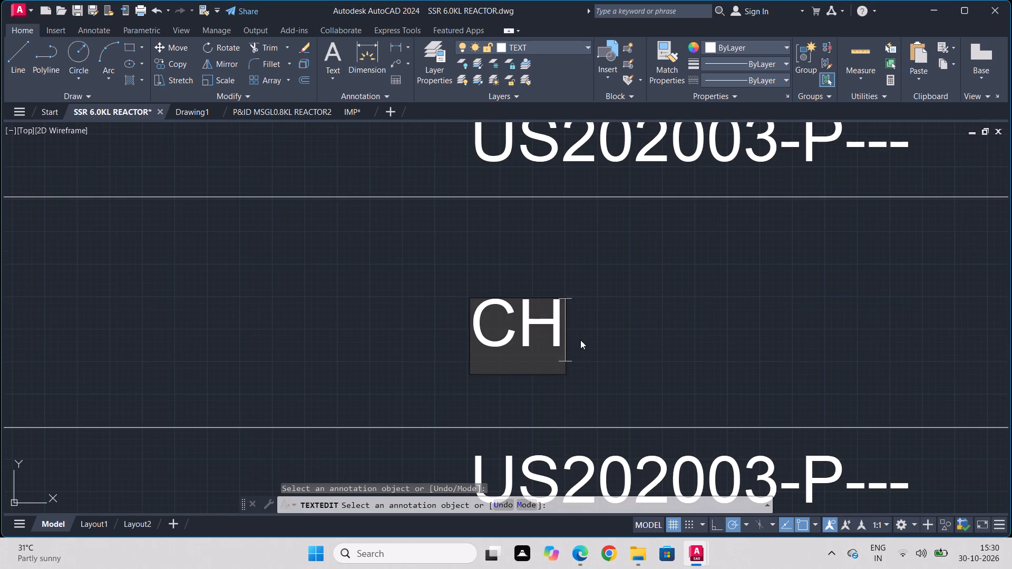
text(WR)
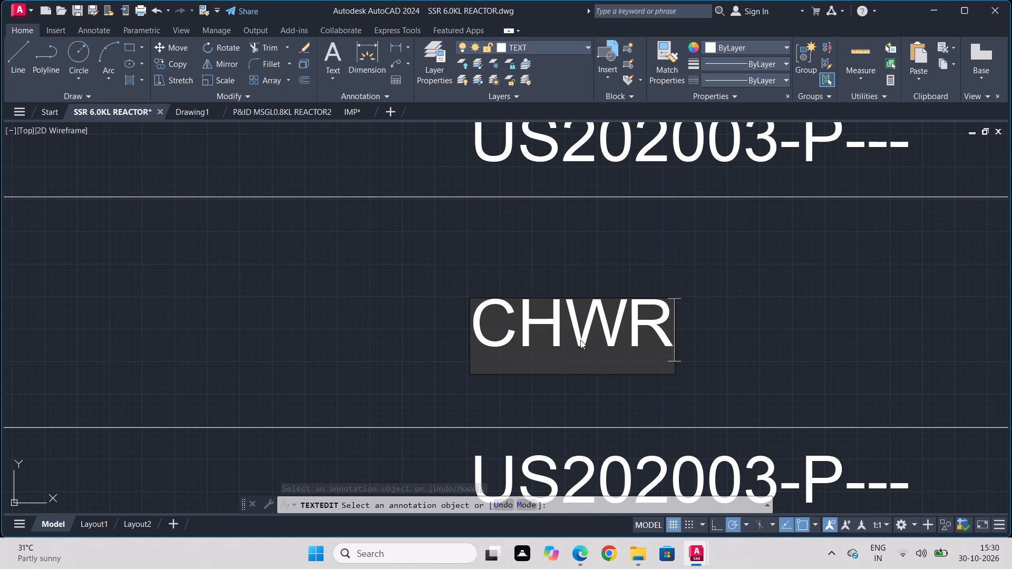
key(shift+parenleft)
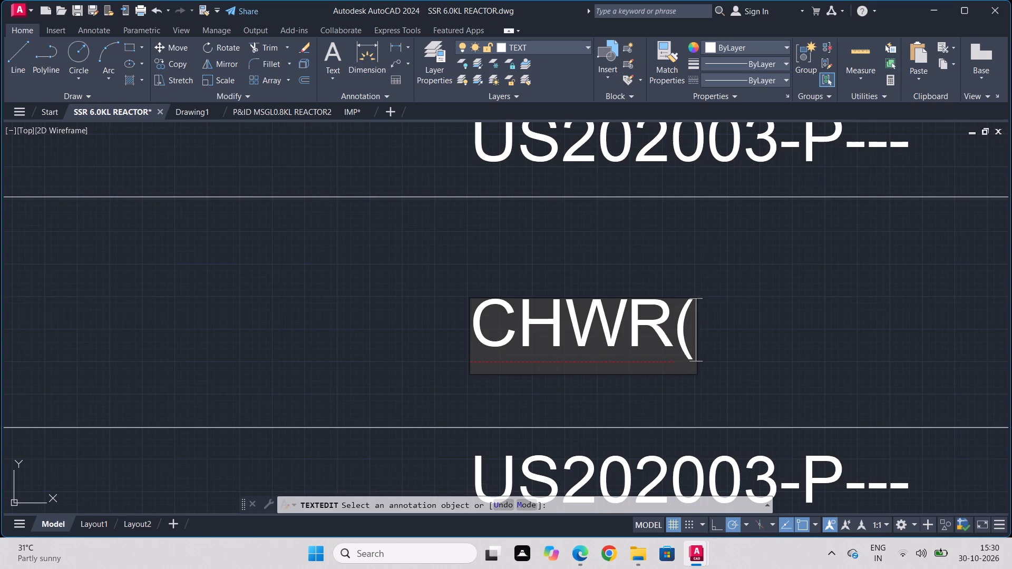
key(minus)
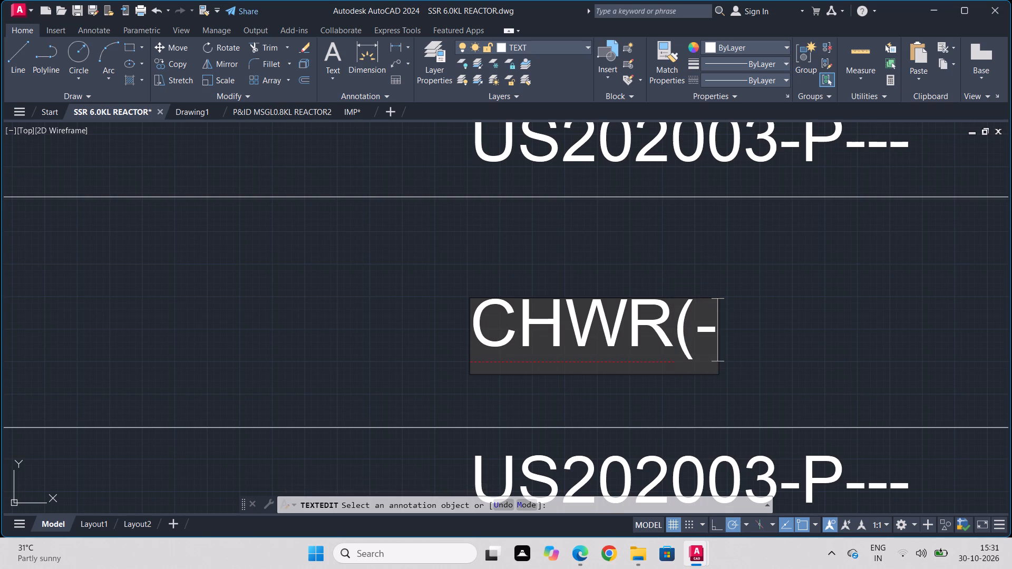
key(5)
text(^ C)
key(shift+parenright)
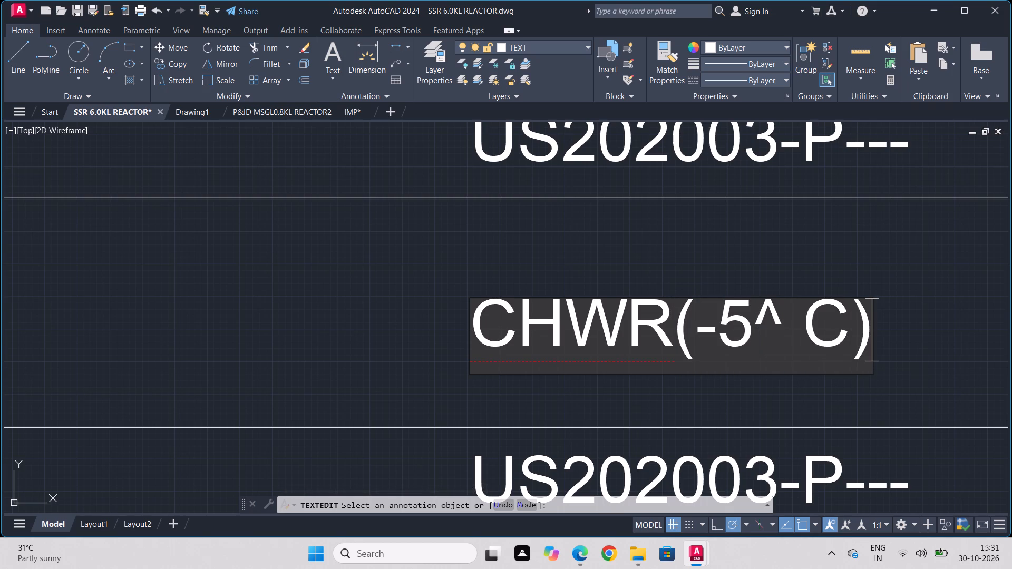
key(Return)
Change the bottom row of the CHWR arrow tag to ULD.
scroll(580, 340, down, 1)
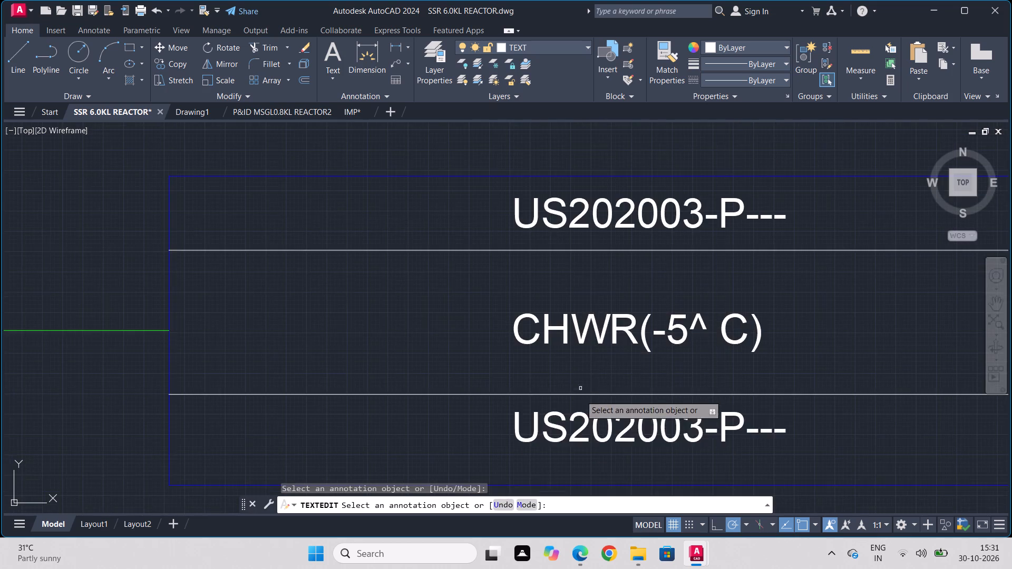
middle_drag(580, 411, 581, 302)
click(588, 315)
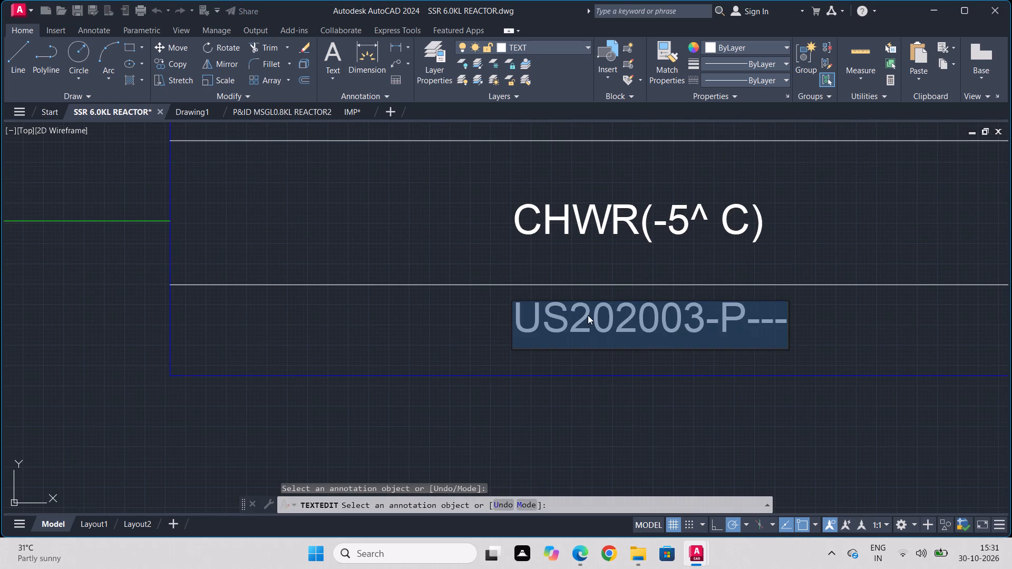
text(ULD)
key(Return)
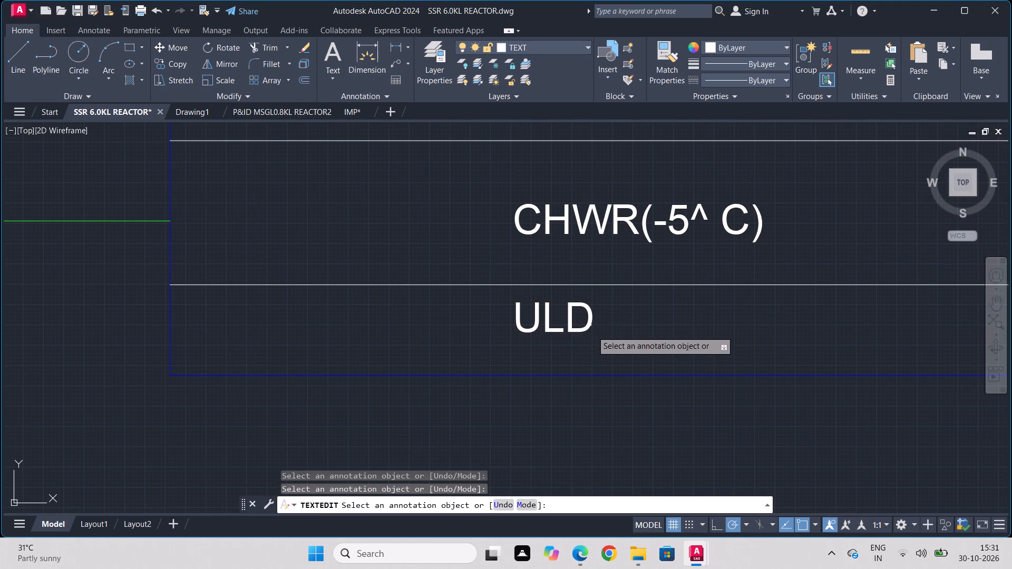
In the left-pointing arrow tag below the CHWR tag, change the middle row to CHBS(-20^ C).
scroll(596, 385, down, 1)
middle_drag(586, 332, 590, 176)
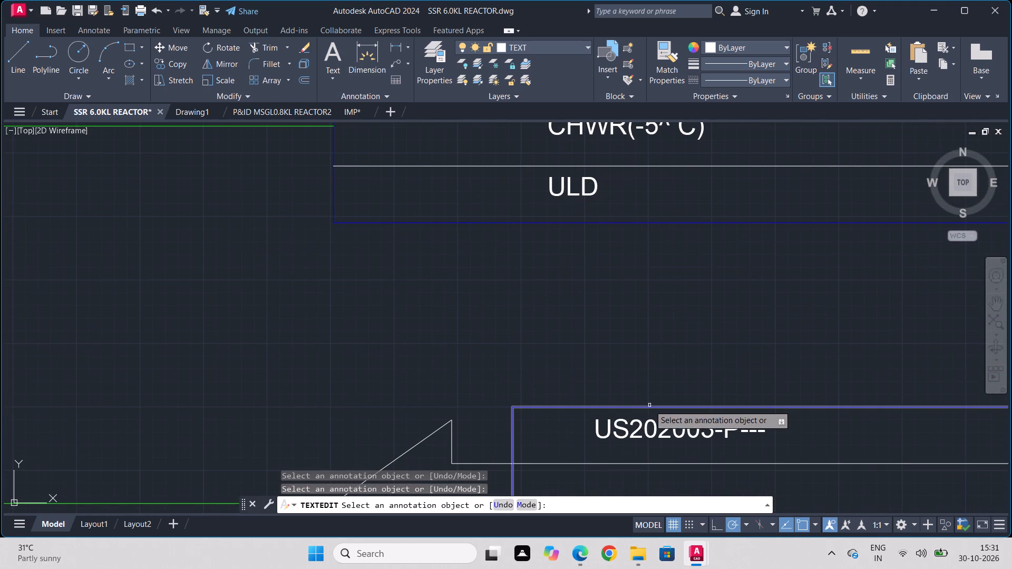
middle_drag(649, 405, 593, 207)
scroll(574, 290, up, 2)
click(558, 327)
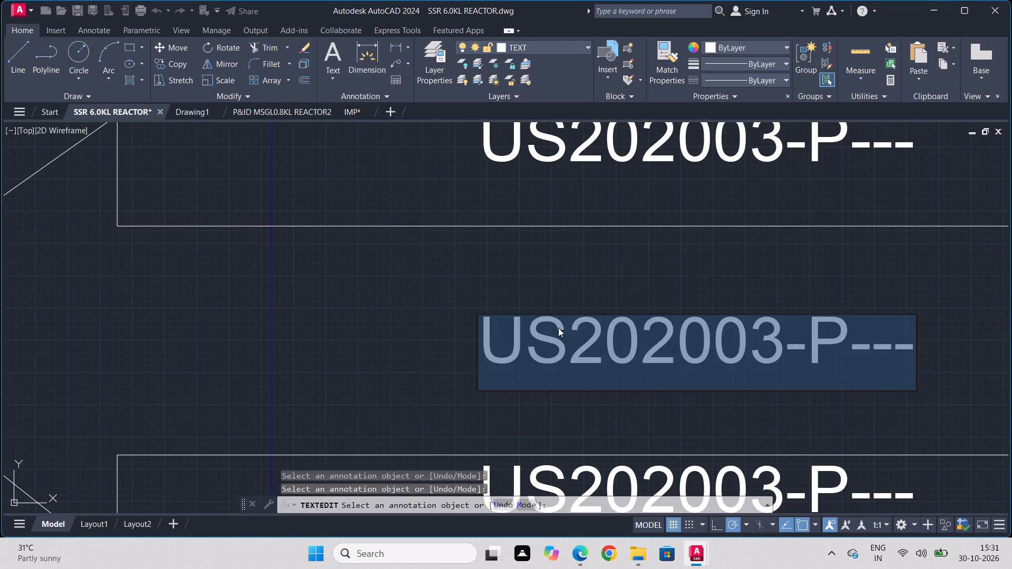
text(CHBS)
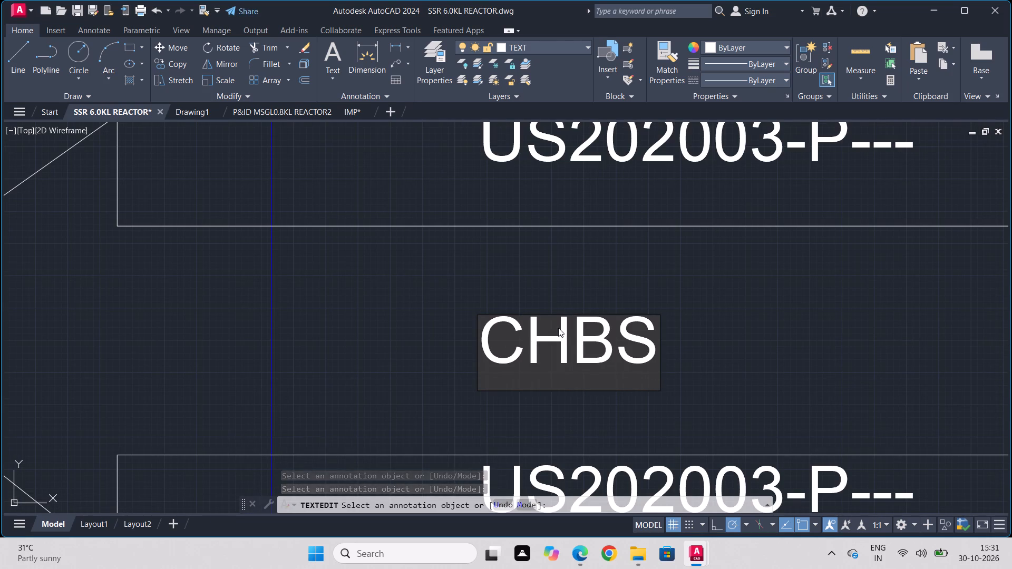
key(shift+parenleft)
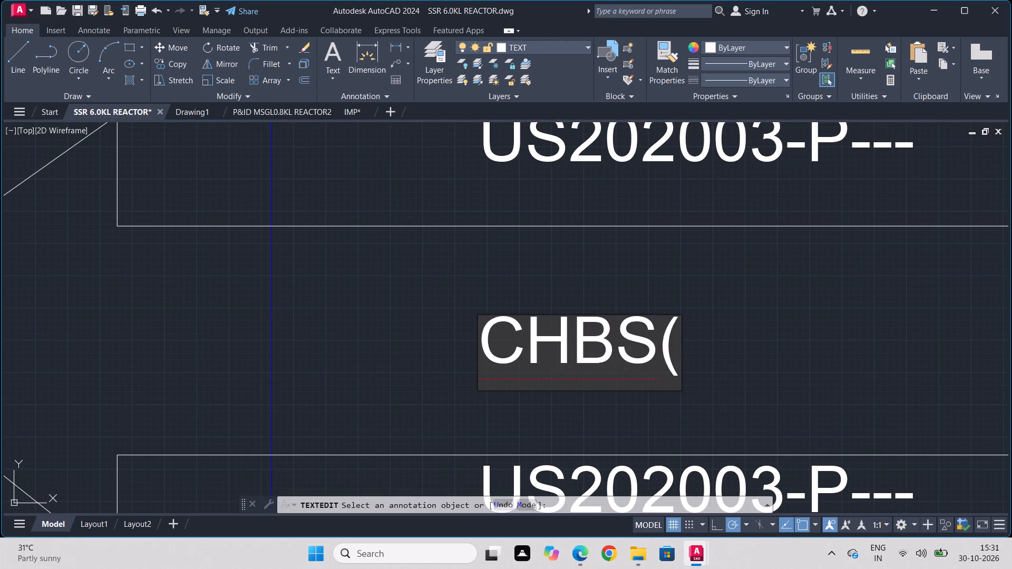
key(minus)
text(20)
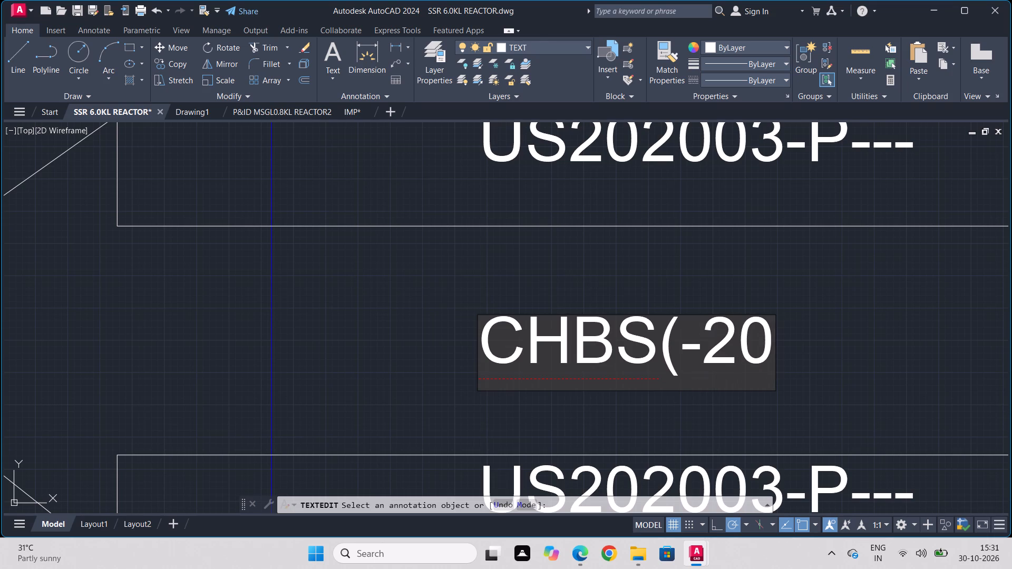
text(^ C))
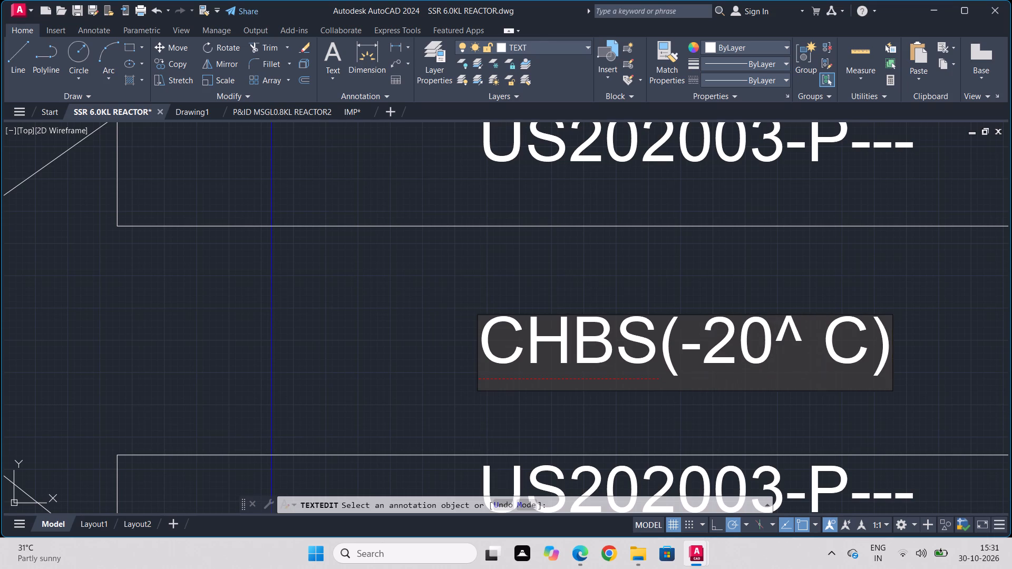
key(Return)
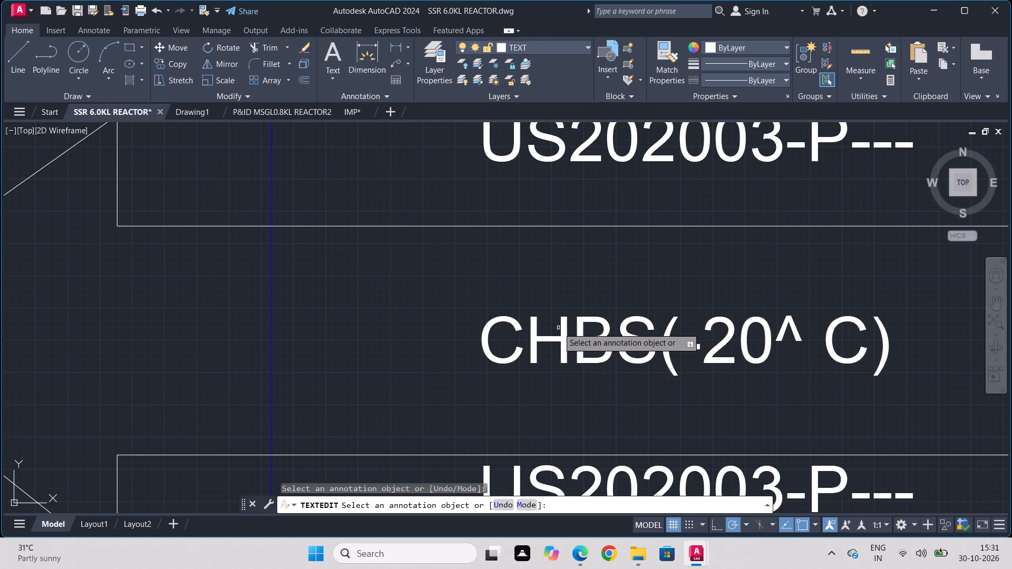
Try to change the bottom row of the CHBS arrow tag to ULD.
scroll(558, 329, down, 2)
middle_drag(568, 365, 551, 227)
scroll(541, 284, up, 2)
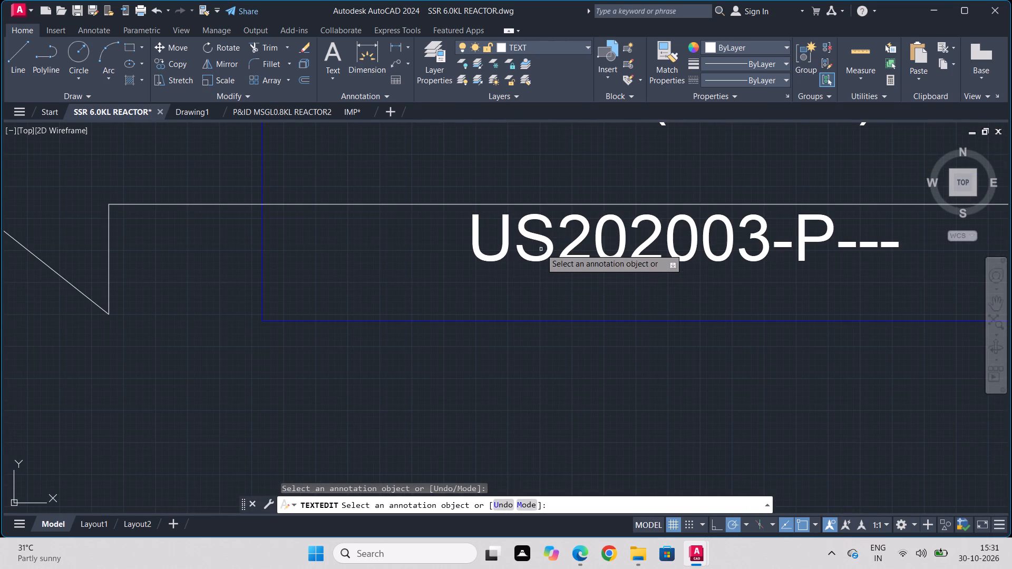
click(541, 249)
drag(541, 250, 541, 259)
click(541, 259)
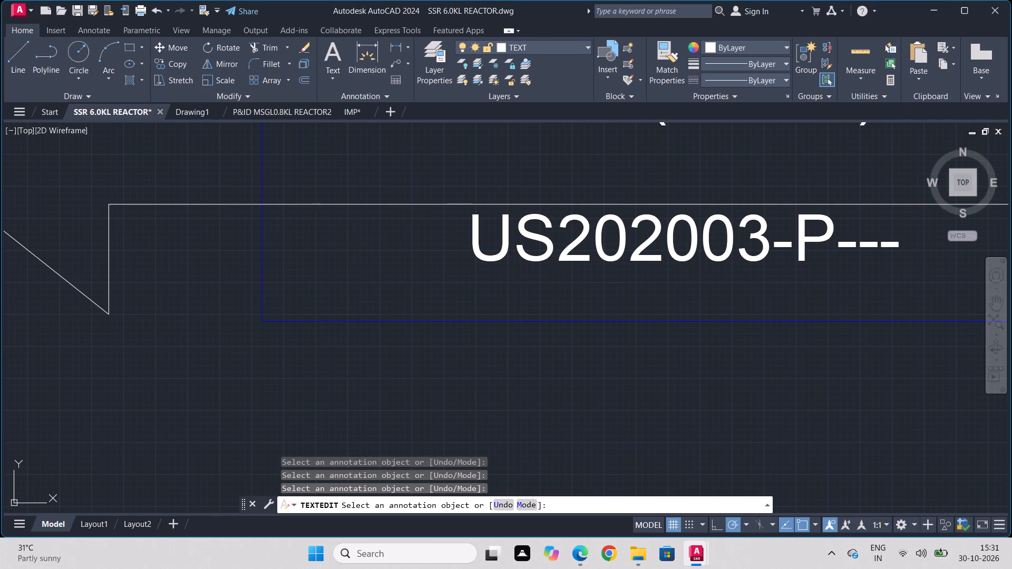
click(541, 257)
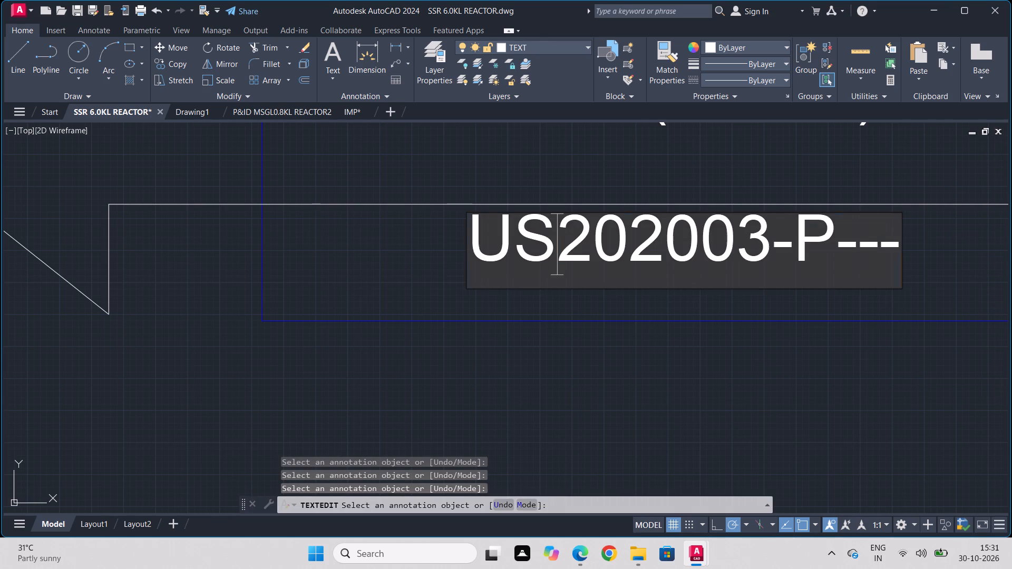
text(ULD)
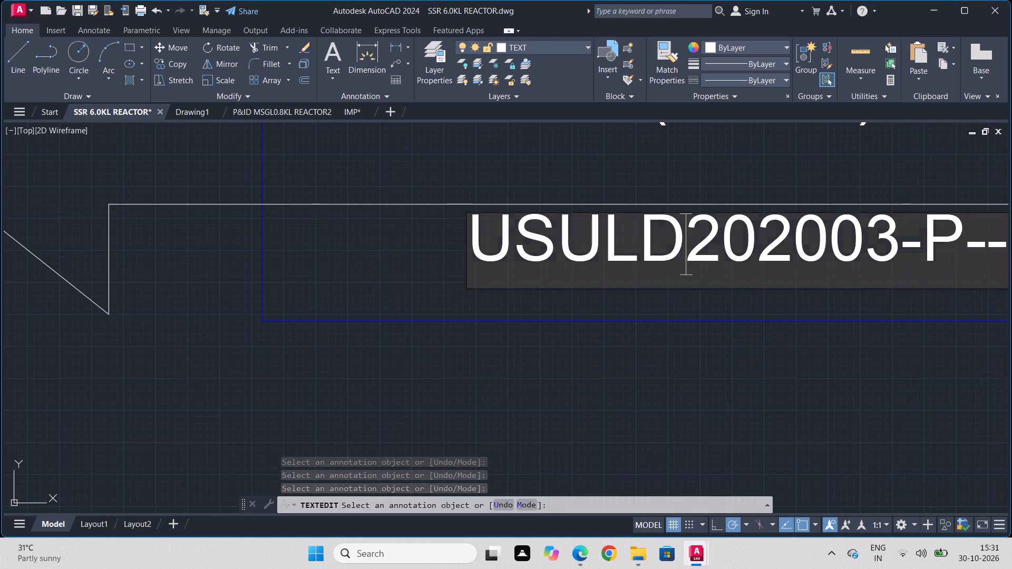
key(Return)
Replace the entire bottom row text of the CHBS arrow tag with ULD.
scroll(523, 213, down, 1)
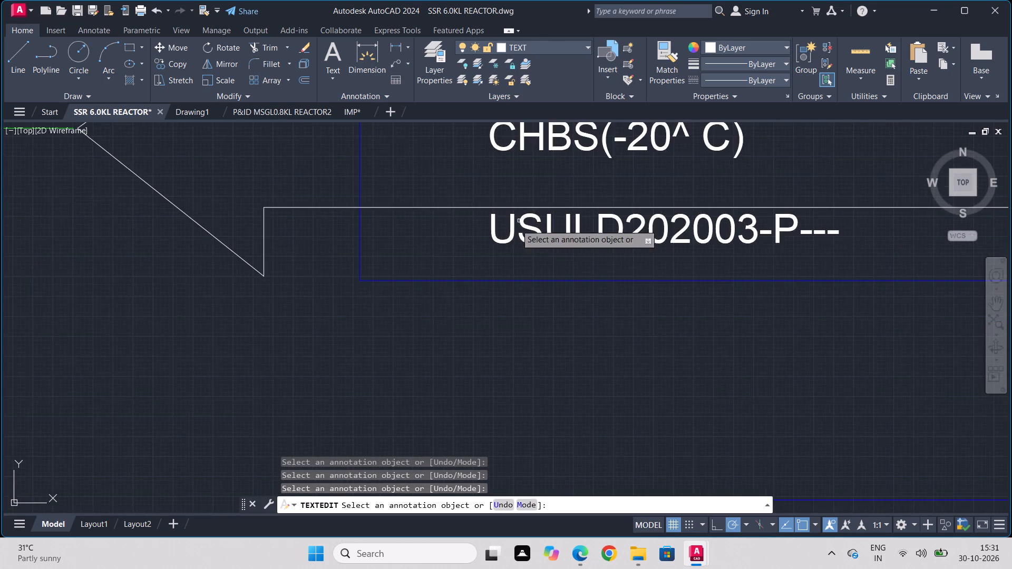
scroll(515, 224, down, 1)
scroll(526, 239, up, 1)
double_click(531, 237)
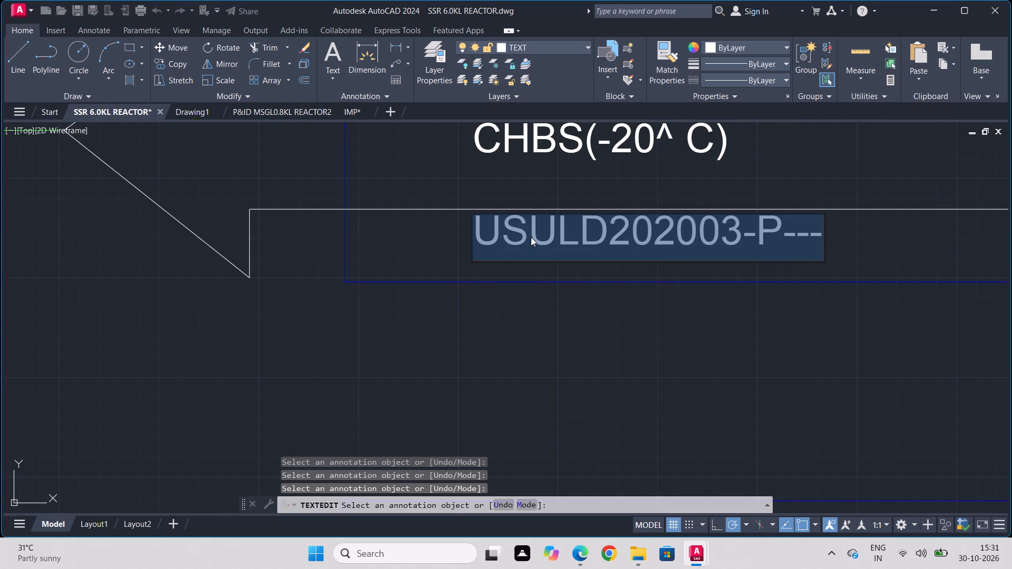
click(531, 237)
text(ULD)
key(Return)
In the left-pointing arrow tag below the CHBS(-20^ C) tag, change the middle row to CHWS(+5^ C).
scroll(542, 306, down, 2)
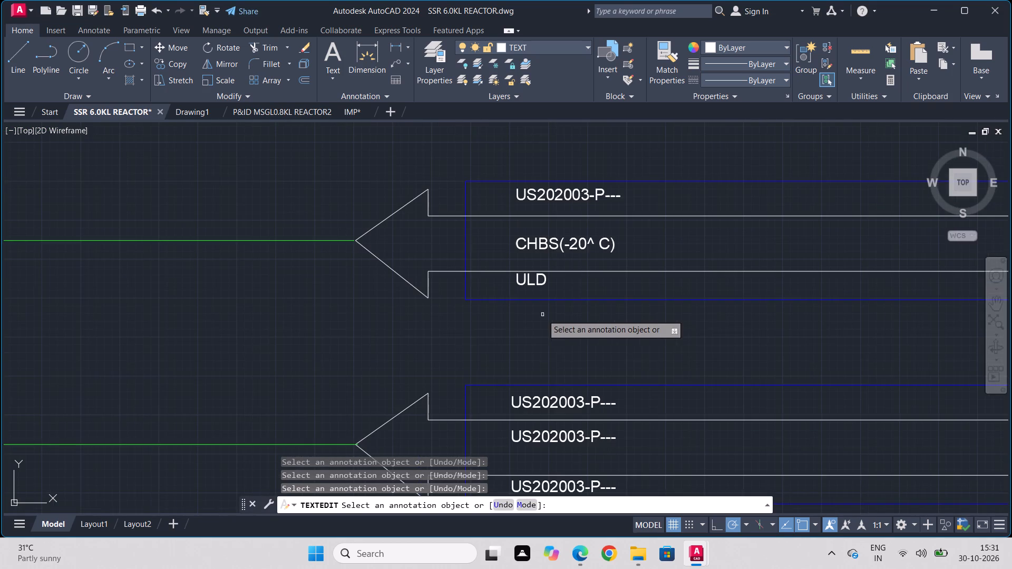
middle_drag(543, 315, 569, 168)
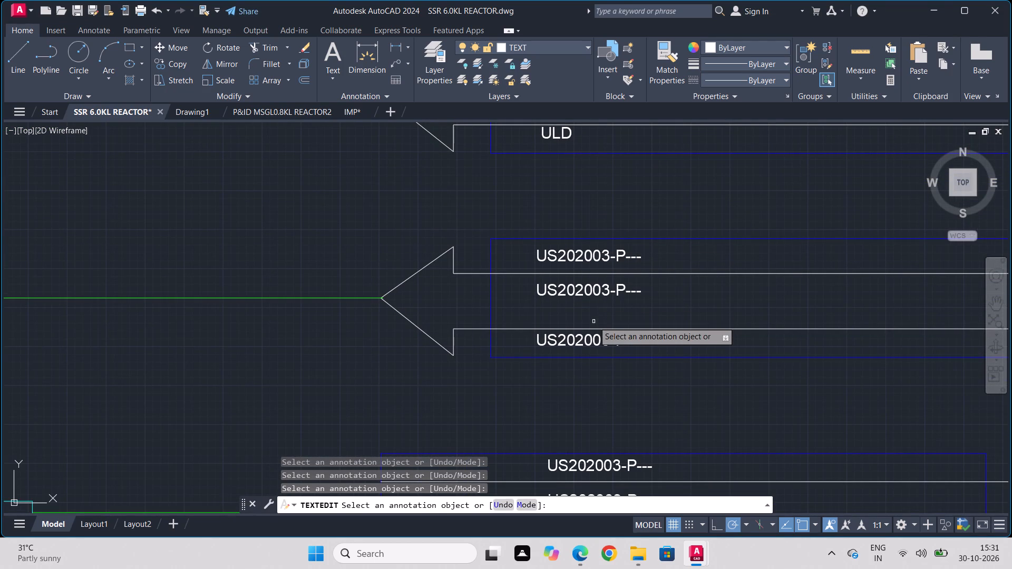
middle_drag(595, 236, 559, 230)
scroll(544, 298, up, 1)
click(529, 280)
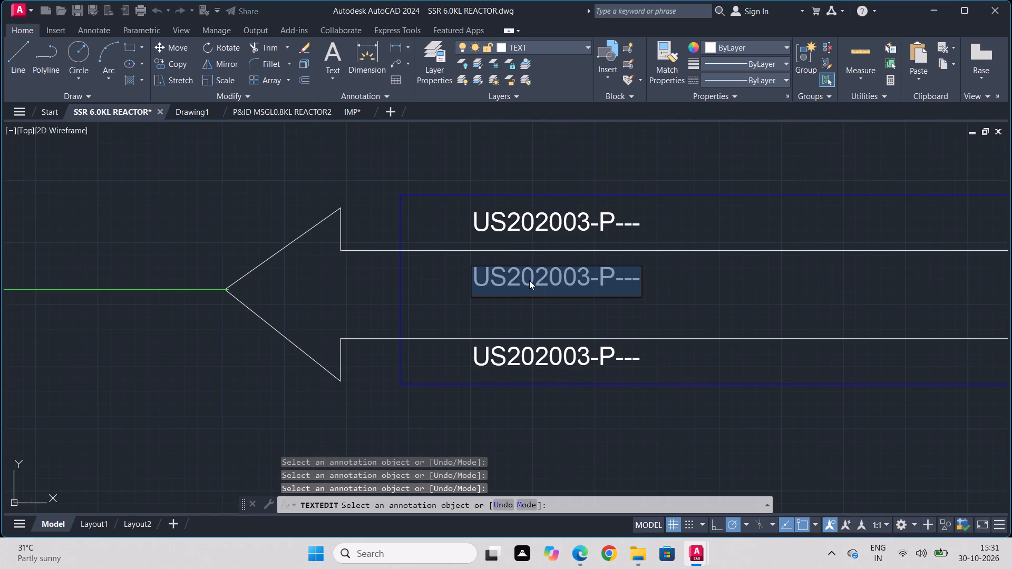
text(CHW)
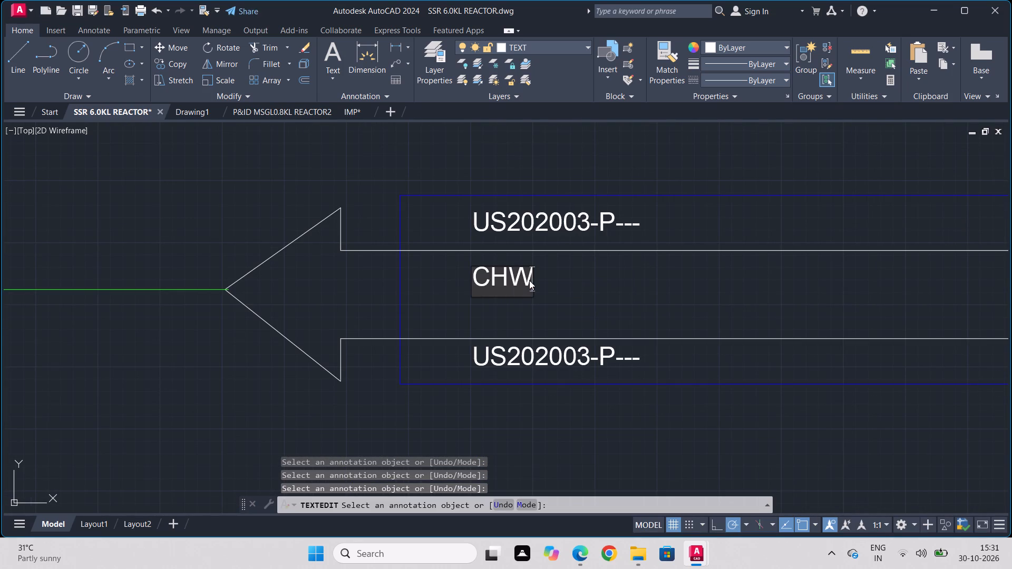
key(s)
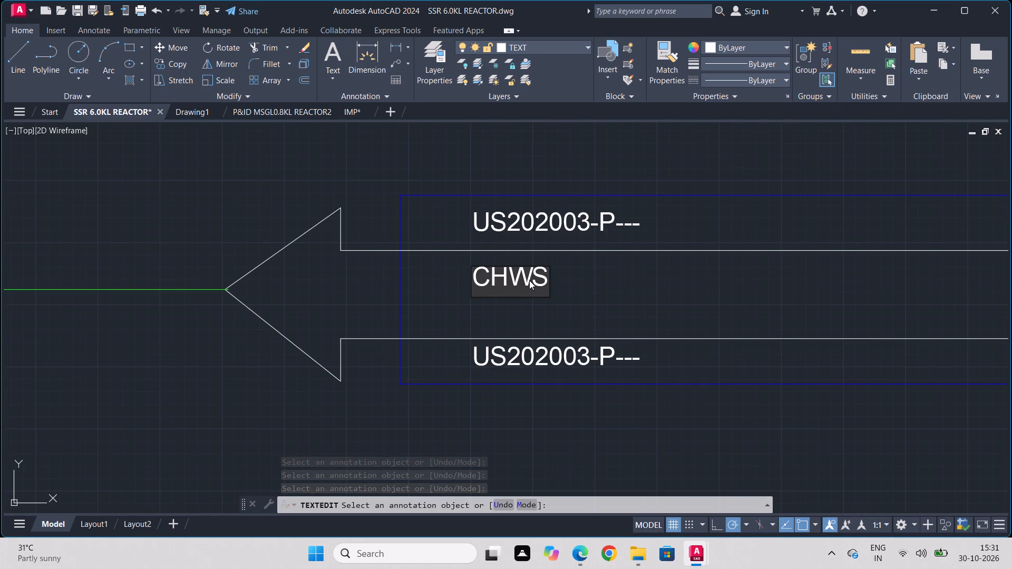
key(shift+parenleft)
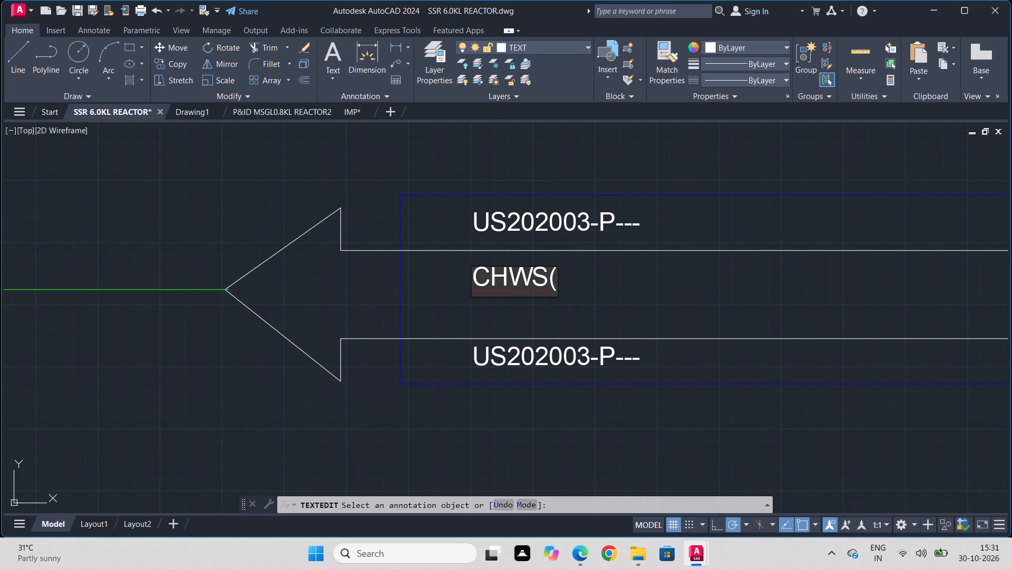
key(equal)
key(BackSpace)
key(shift+plus)
key(5)
text(^ C))
key(Return)
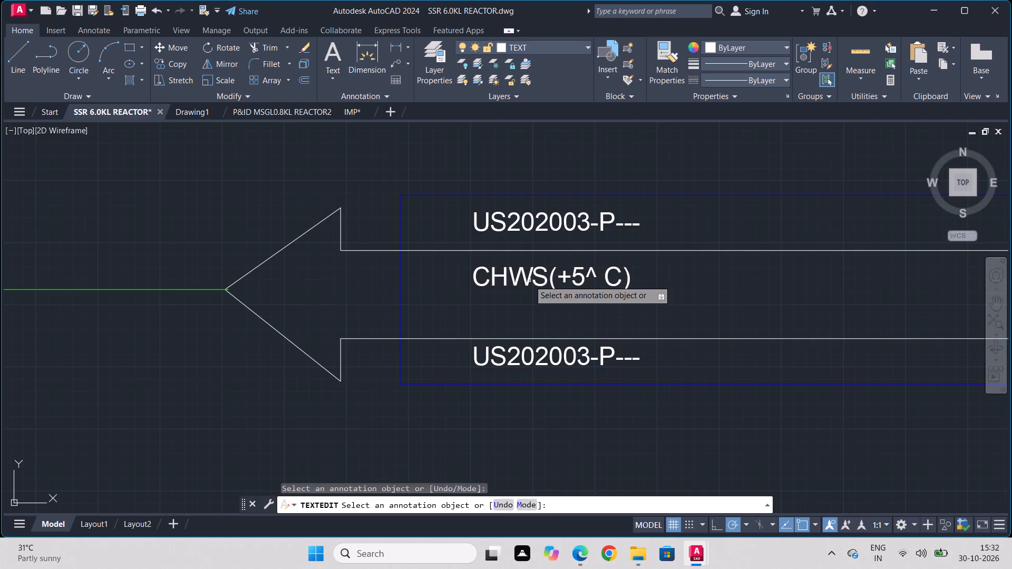
Change the bottom row of the CHWS(+5^ C) arrow tag to ULD.
click(544, 349)
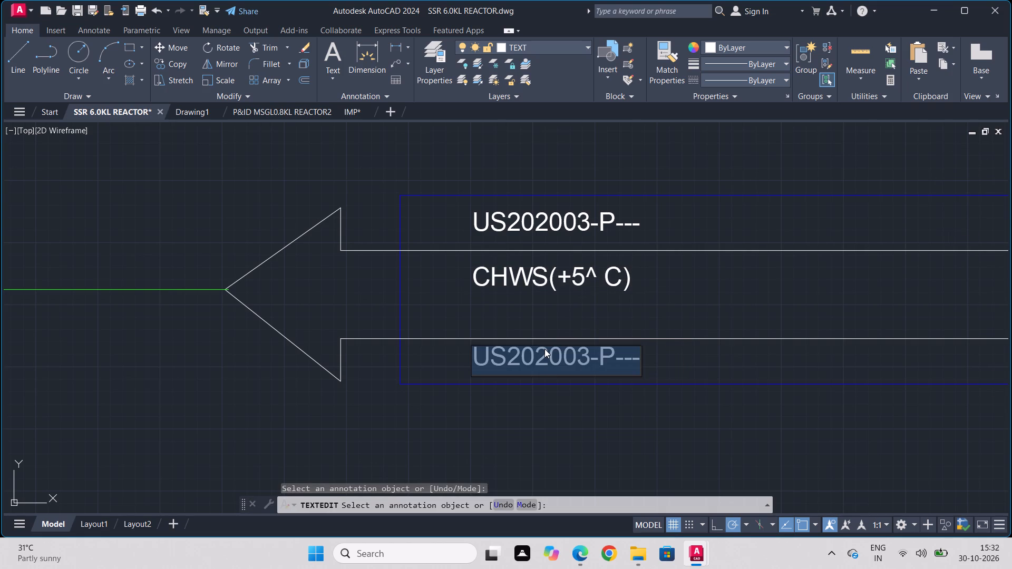
text(ULD)
key(Return)
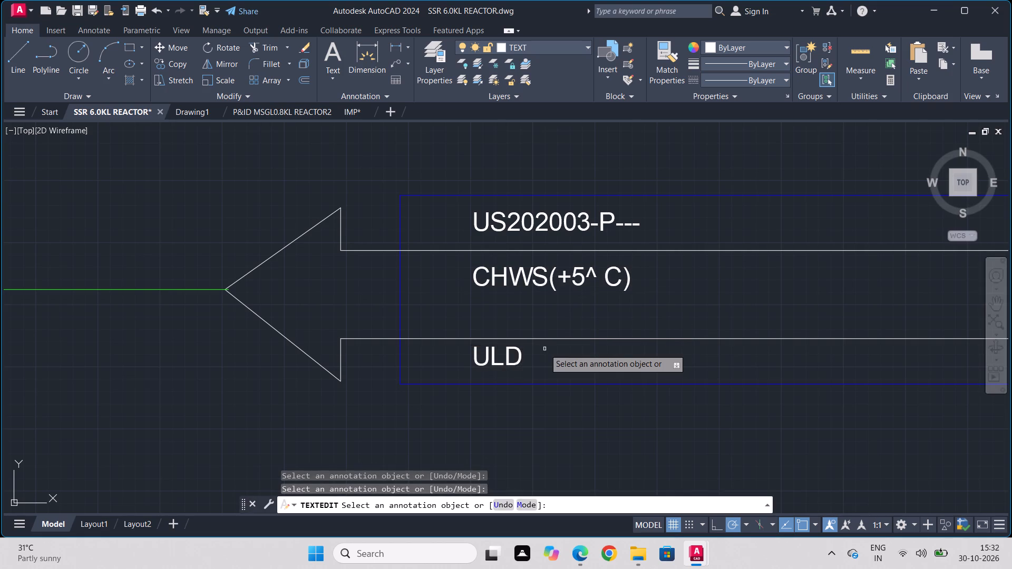
In the right-pointing arrow tag below the CHWS(+5^ C) tag, change the middle row to CHWR(+5^ C).
scroll(514, 406, down, 2)
middle_drag(514, 407, 520, 233)
scroll(528, 323, up, 1)
click(524, 309)
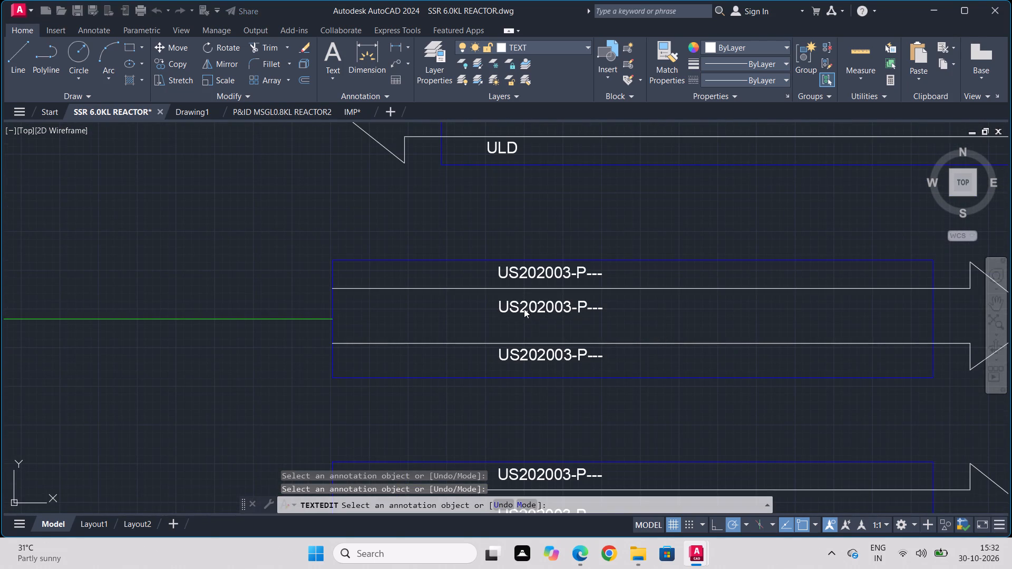
text(CHWR)
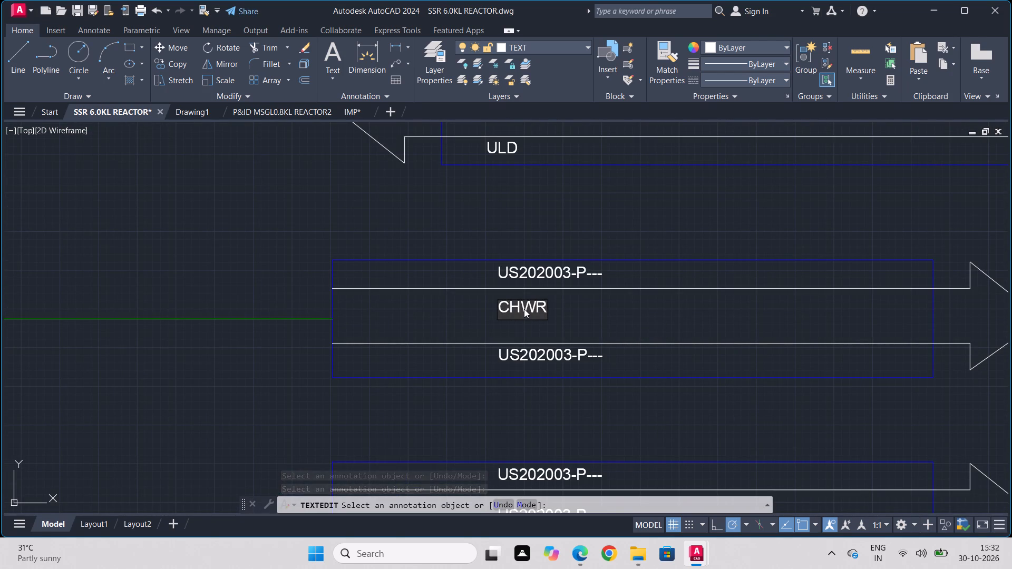
key(shift+parenleft)
key(shift+plus)
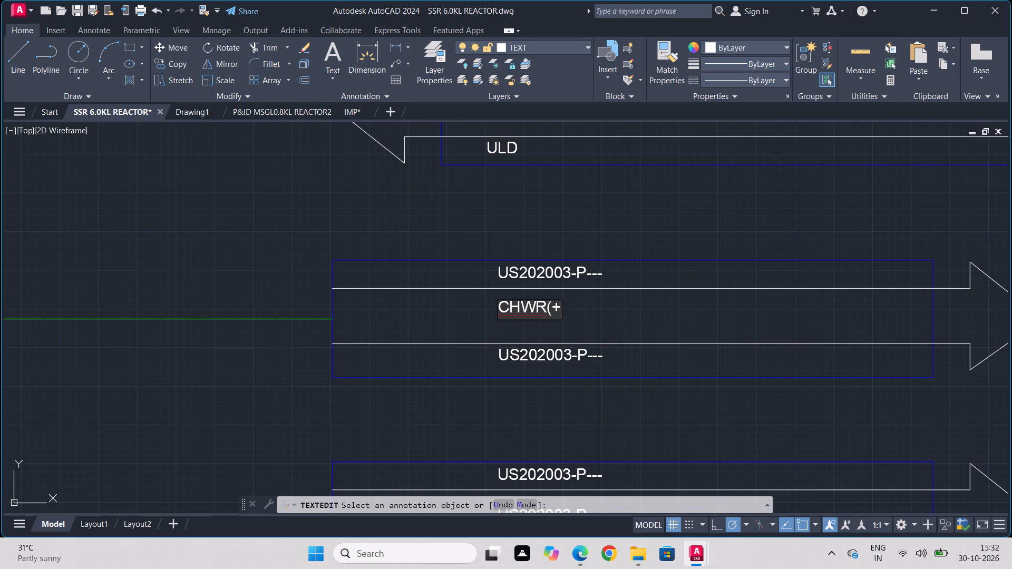
text(5^ C))
key(Return)
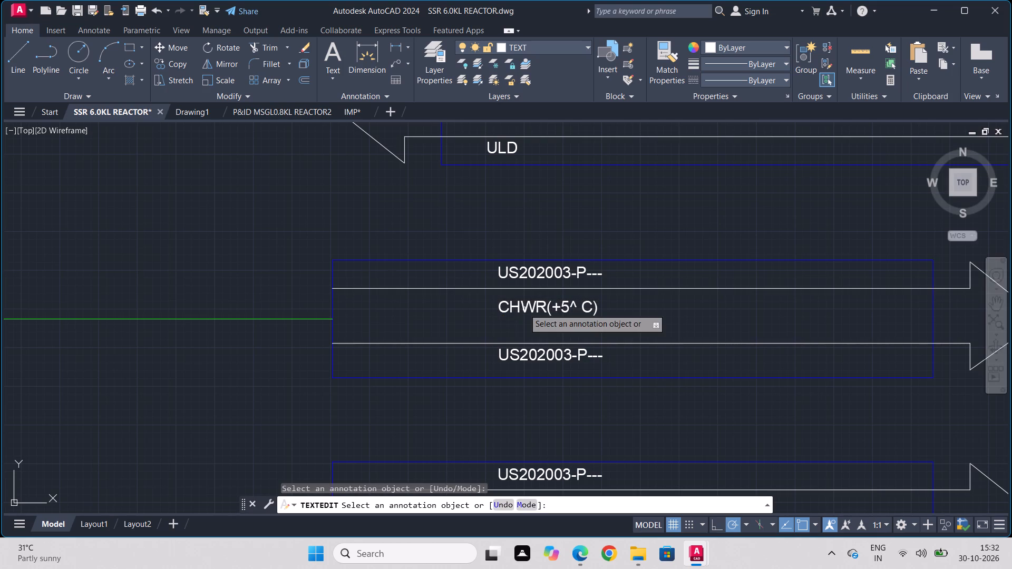
Change the bottom row of the CHWR(+5^ C) arrow tag to ULD.
click(528, 357)
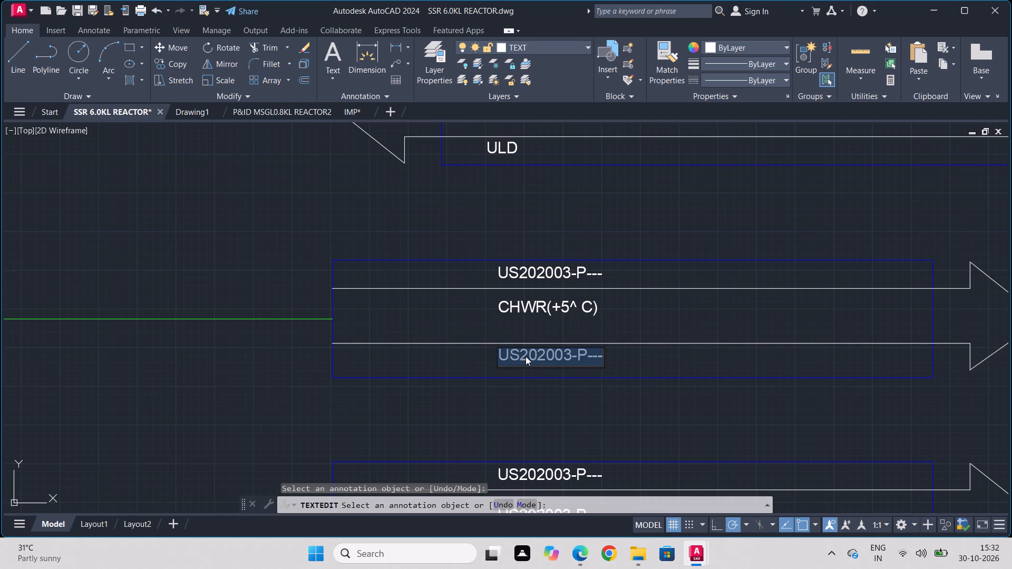
text(ULD)
key(Return)
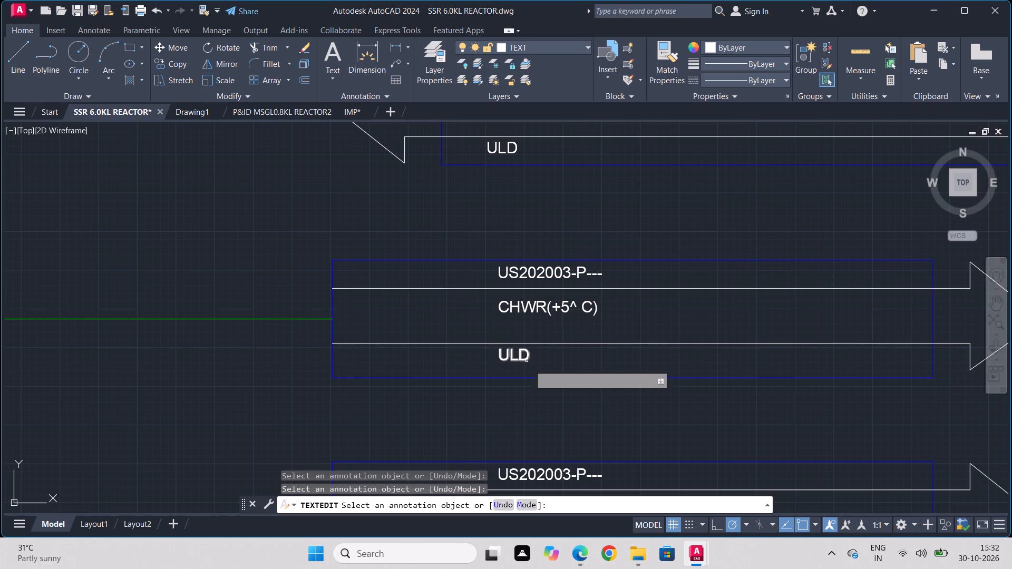
In the right-pointing arrow tag below the CHWR(+5^ C) tag, change the middle row to CWR.
scroll(537, 388, down, 1)
middle_drag(537, 388, 513, 264)
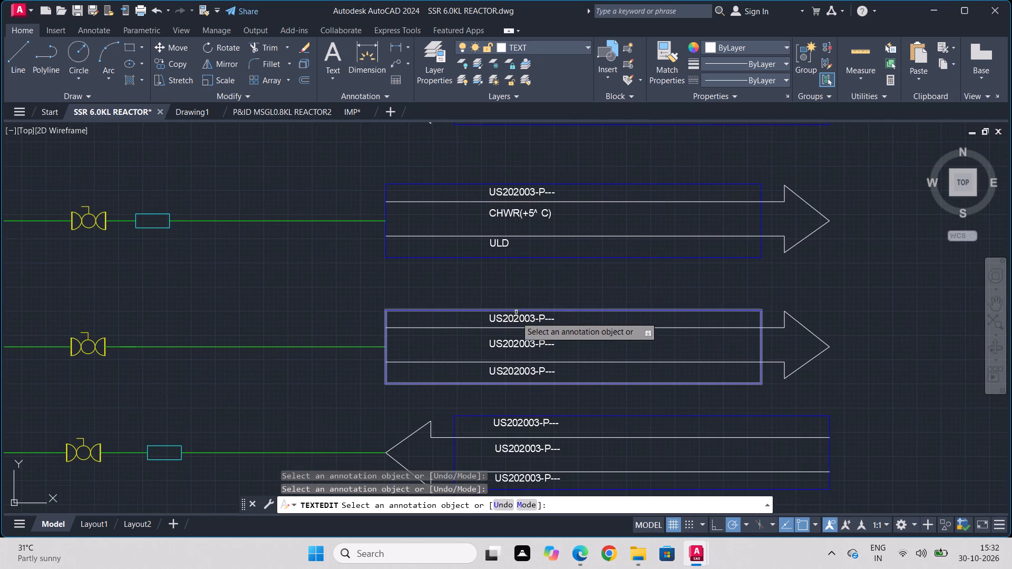
scroll(515, 333, up, 2)
click(502, 354)
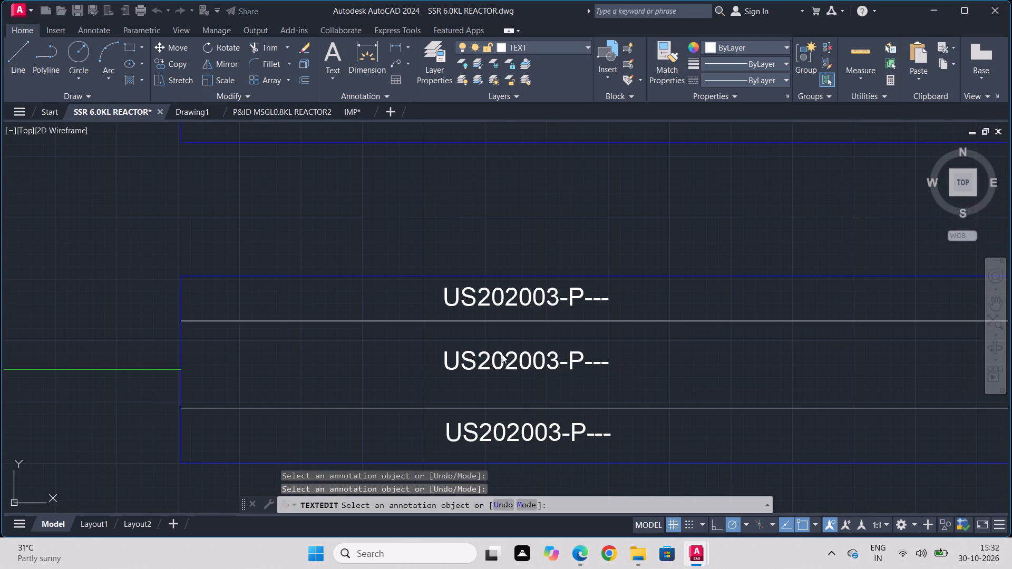
text(CWWR)
key(Return)
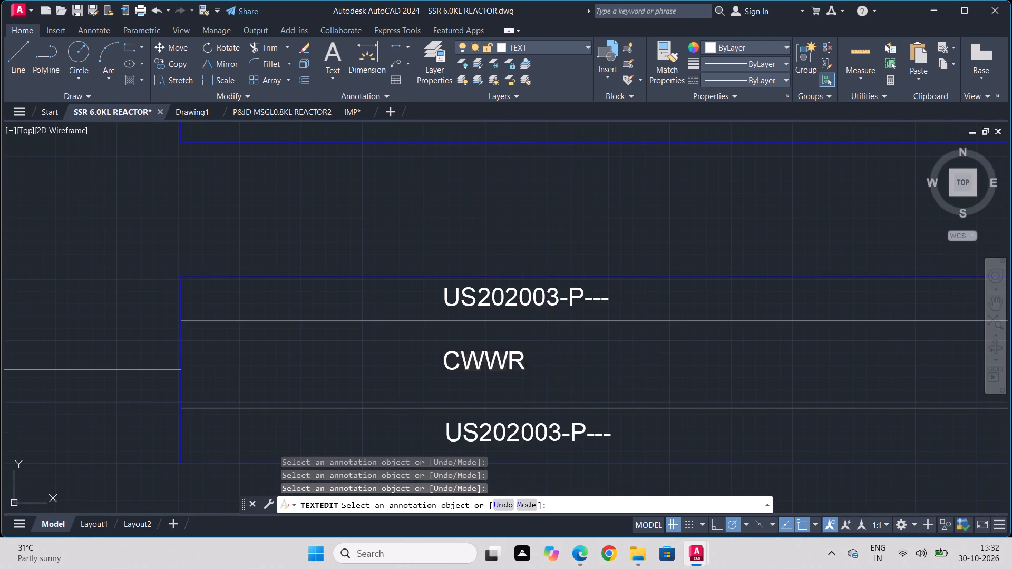
click(502, 354)
click(500, 357)
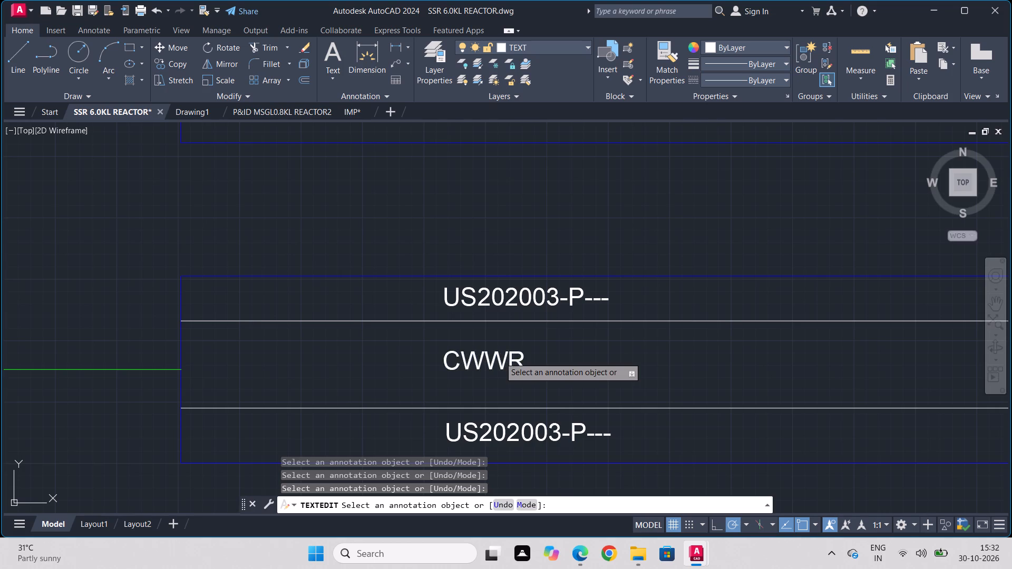
text(CWR)
key(Return)
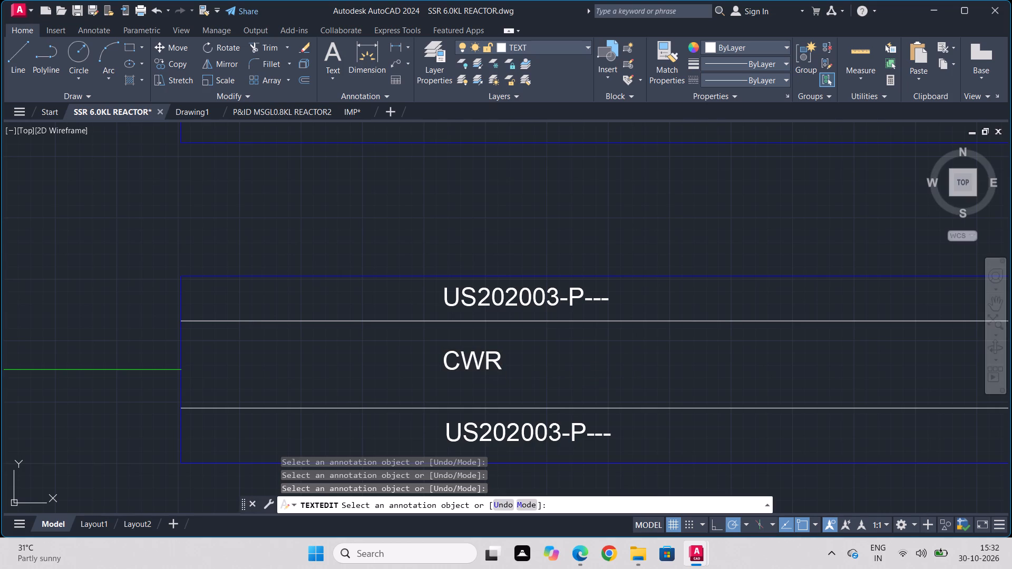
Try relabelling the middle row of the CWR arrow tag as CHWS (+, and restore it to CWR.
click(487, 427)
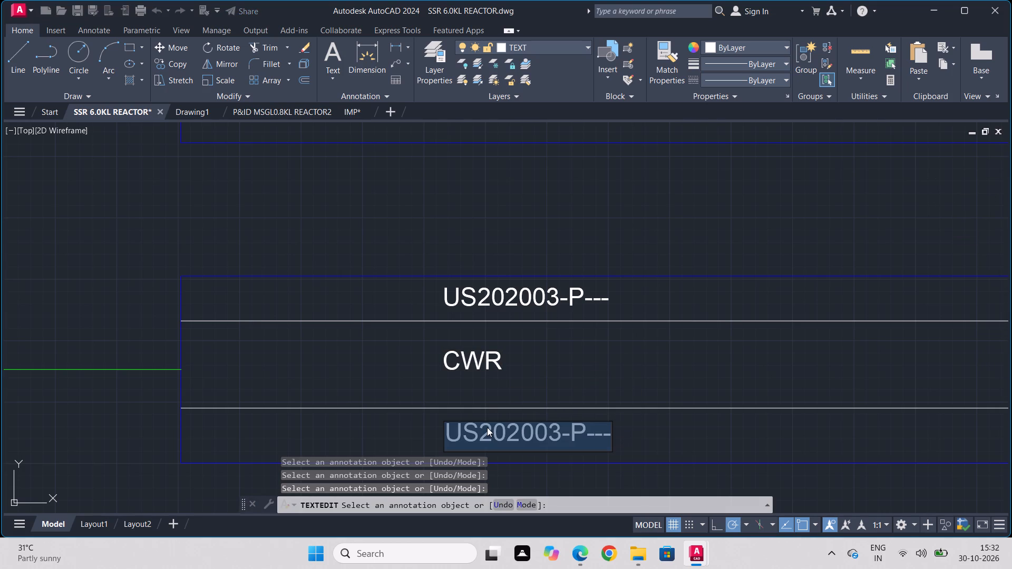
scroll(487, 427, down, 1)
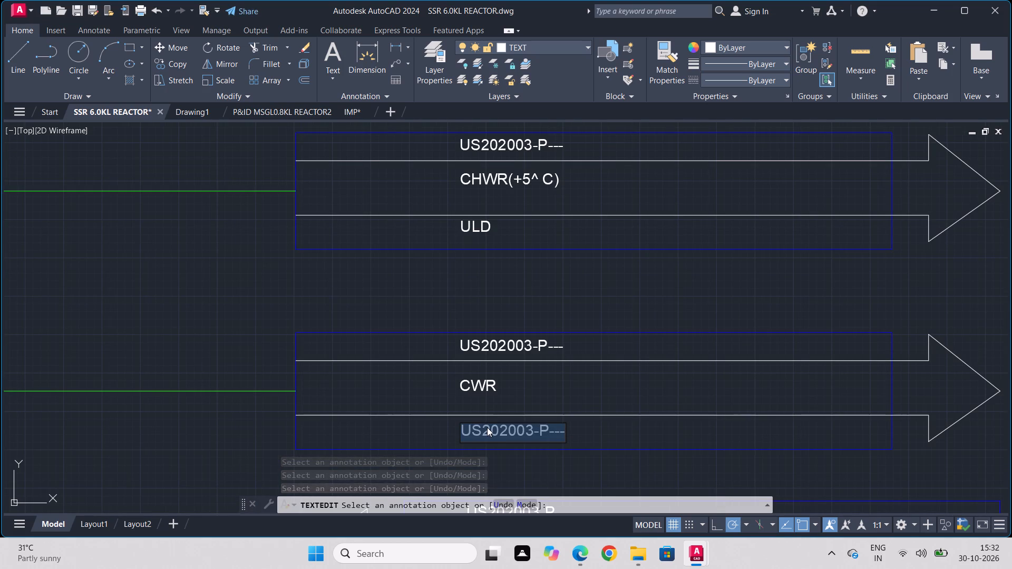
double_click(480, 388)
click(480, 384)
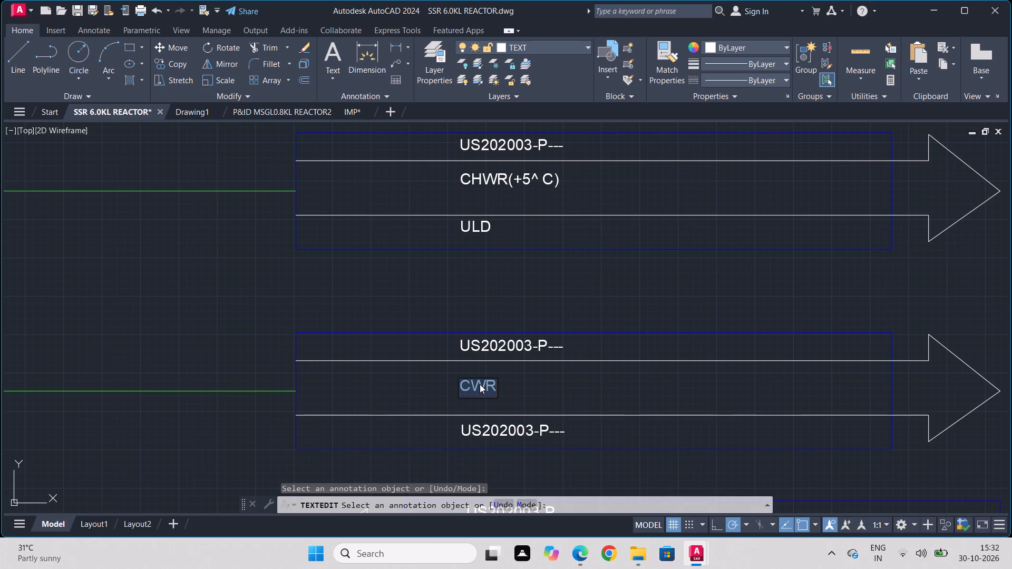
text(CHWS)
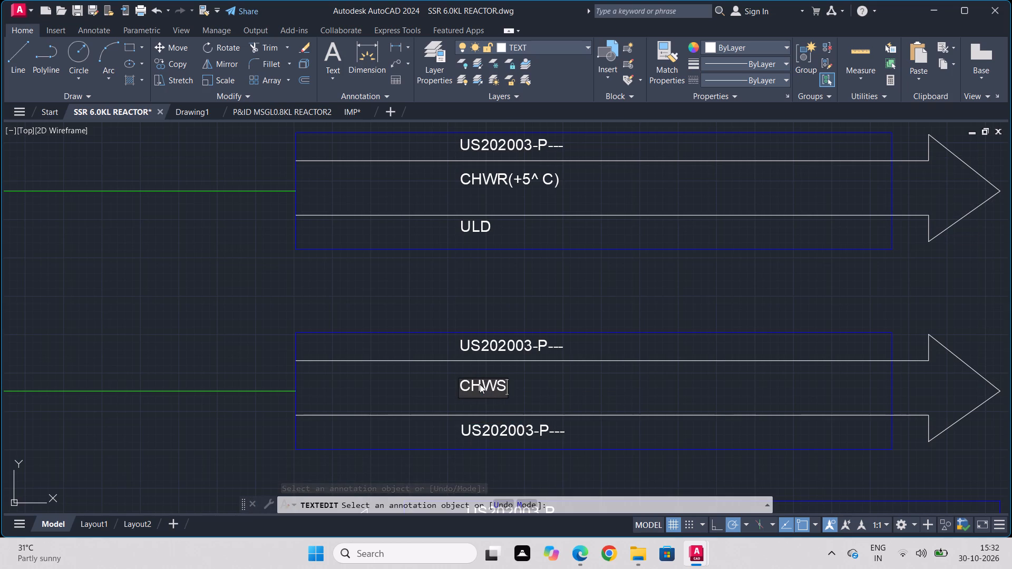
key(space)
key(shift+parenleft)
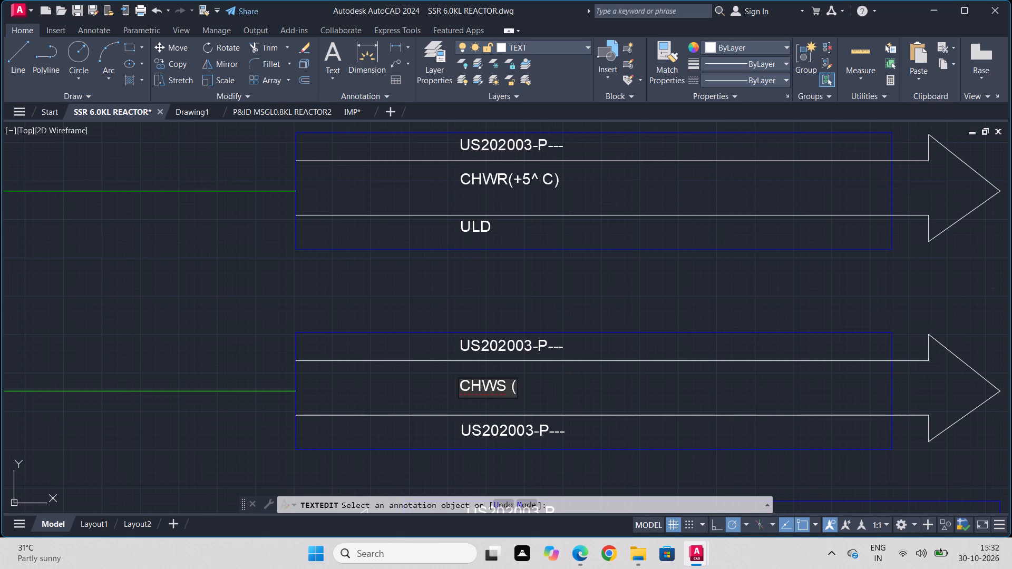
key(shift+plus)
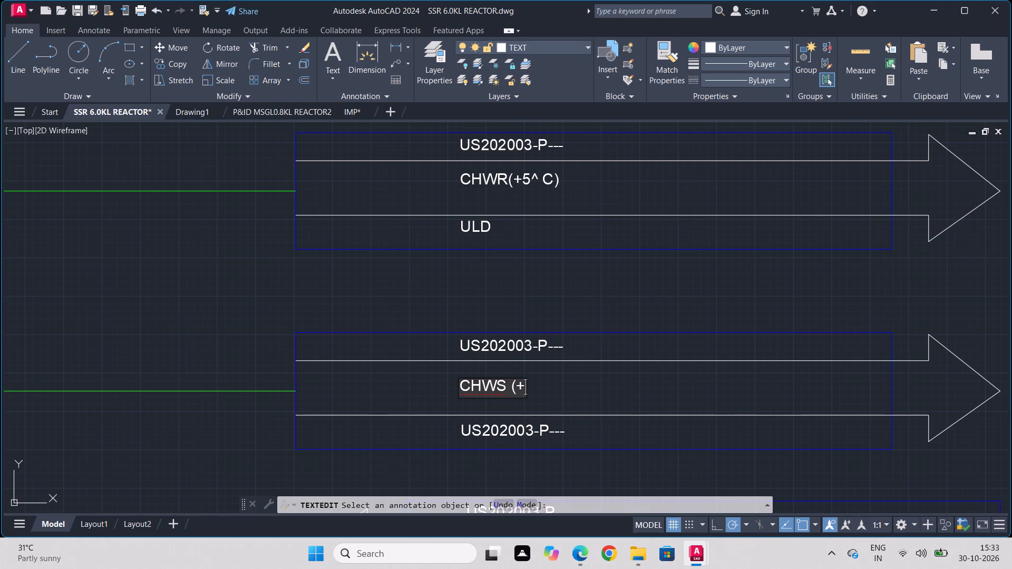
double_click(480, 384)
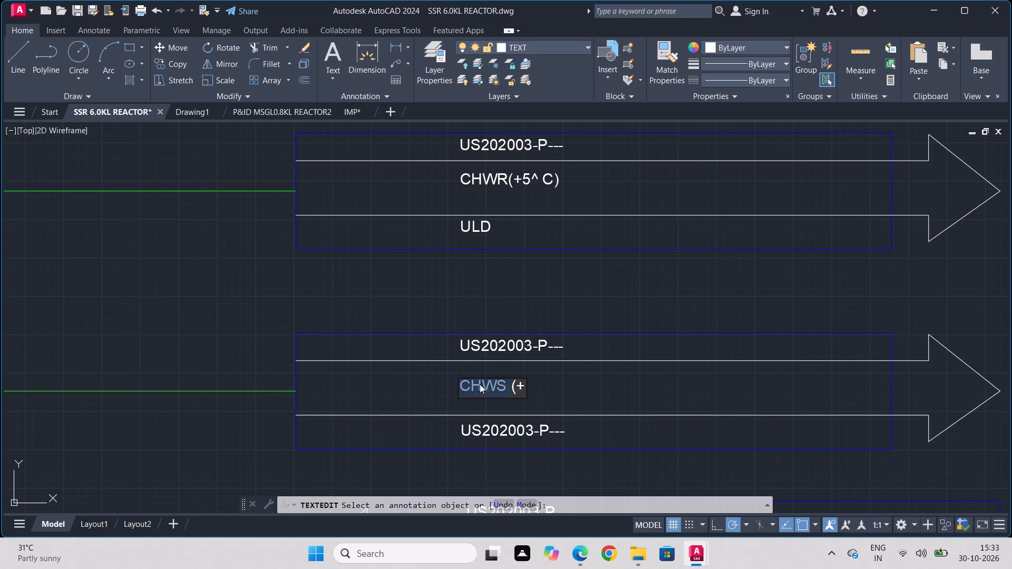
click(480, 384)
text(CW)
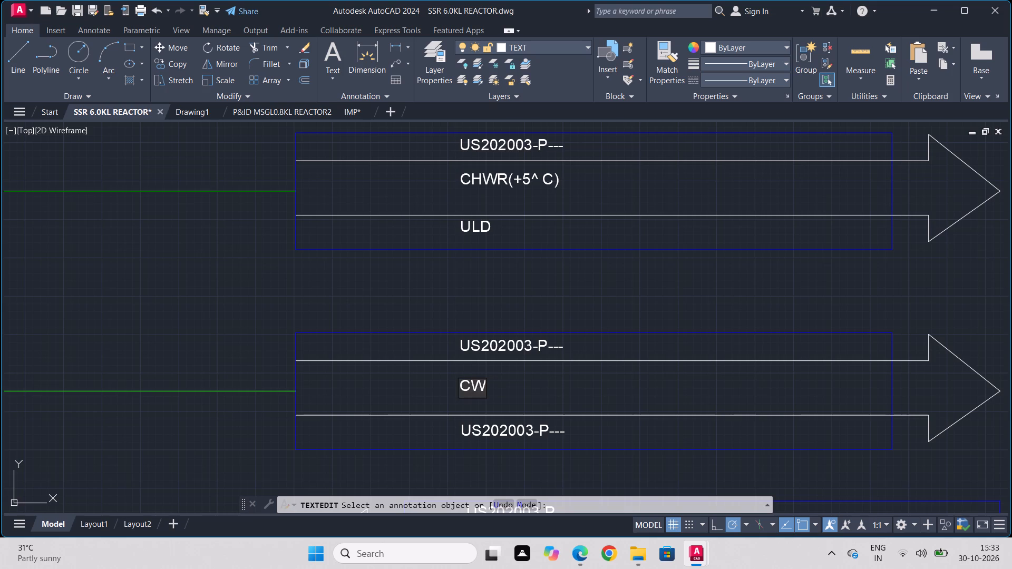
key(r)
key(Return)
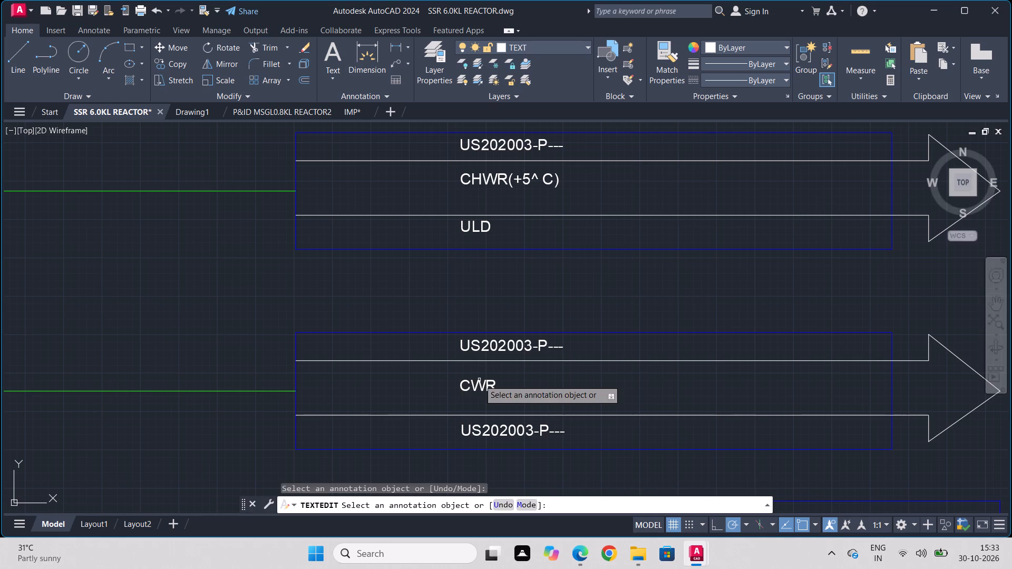
Change the bottom row of the CWR arrow tag to ULD.
click(487, 435)
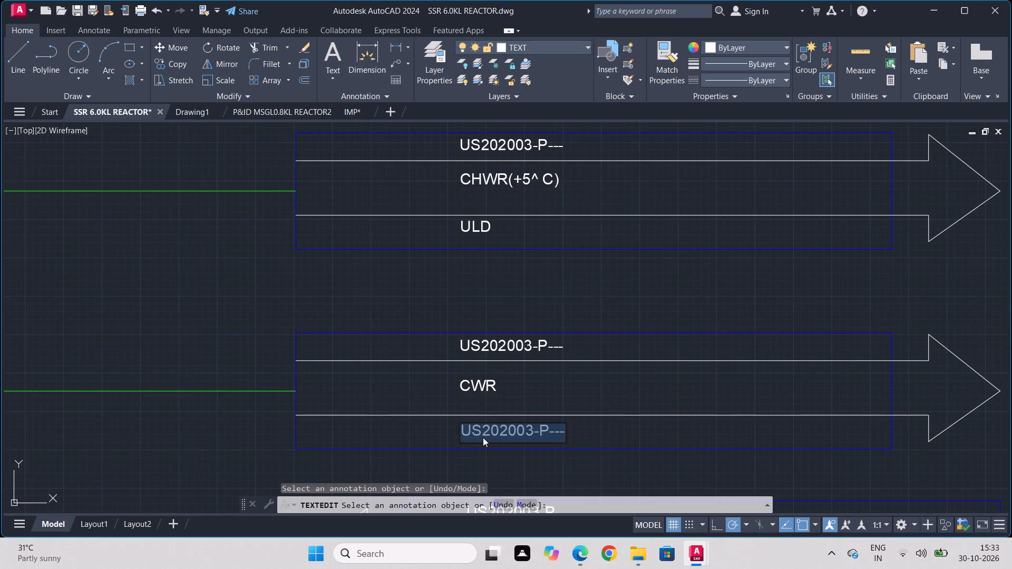
text(ULD)
key(Return)
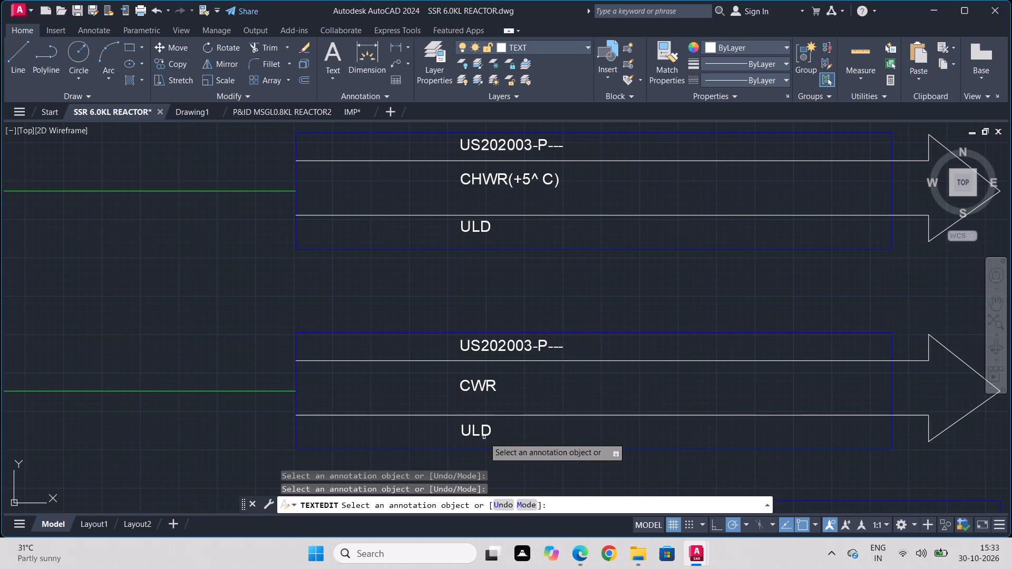
In the left-pointing arrow tag directly below the CWR tag, change the middle row to CWS.
scroll(503, 440, down, 2)
middle_drag(504, 434, 476, 108)
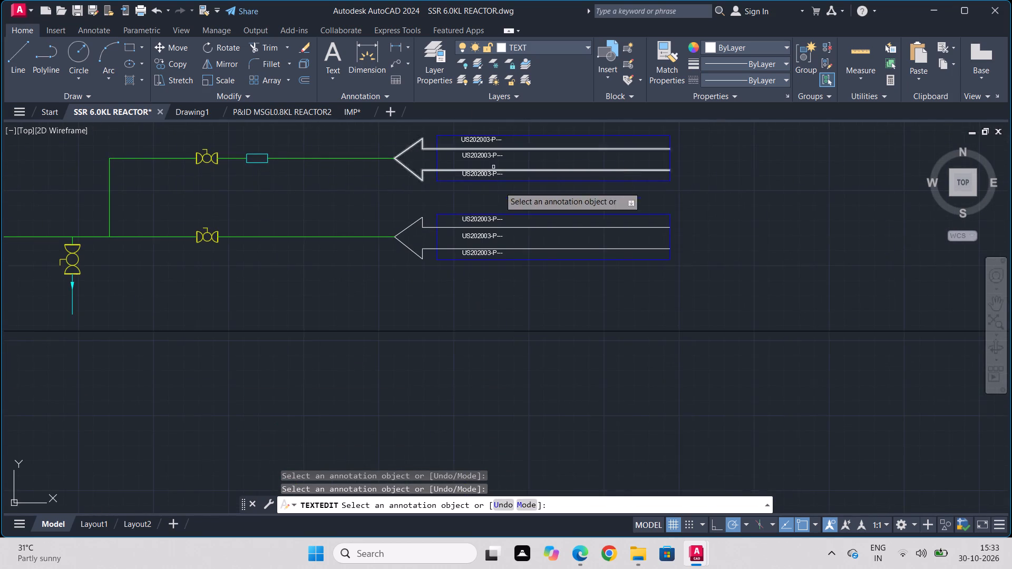
middle_drag(505, 208, 547, 299)
scroll(520, 259, up, 2)
click(512, 236)
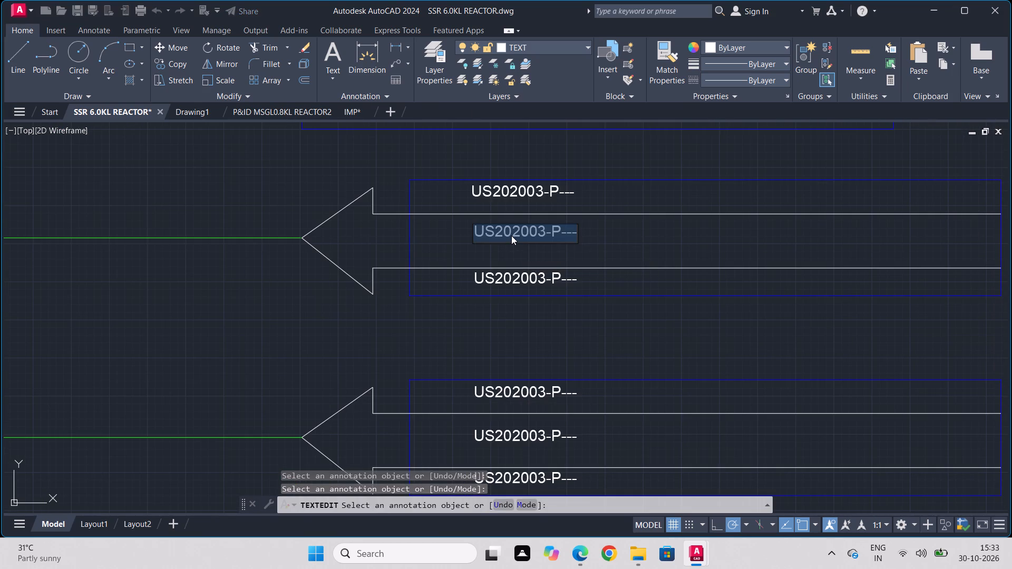
text(CWS)
key(Return)
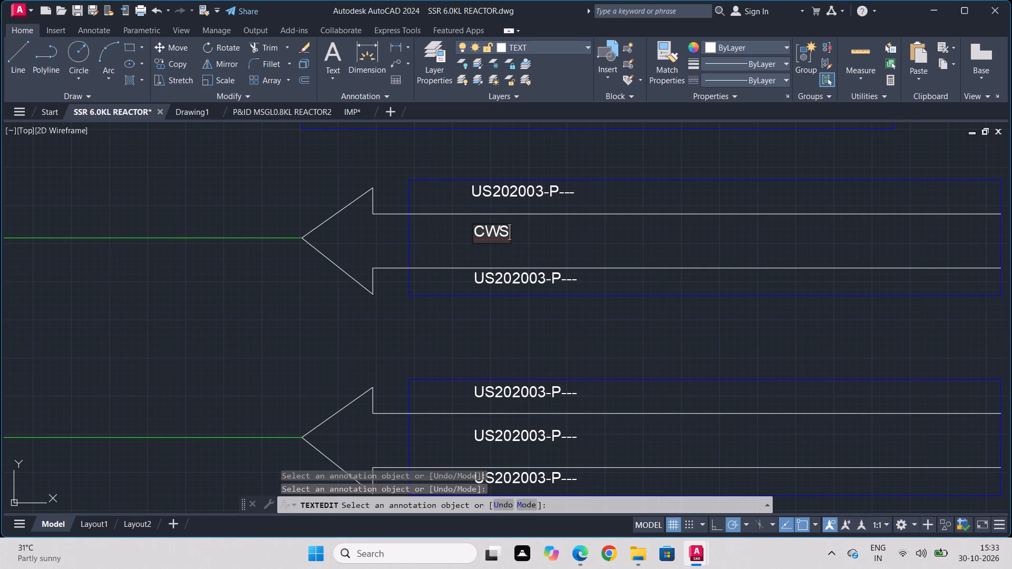
Change the bottom row of the CWS arrow tag to ULD.
click(511, 286)
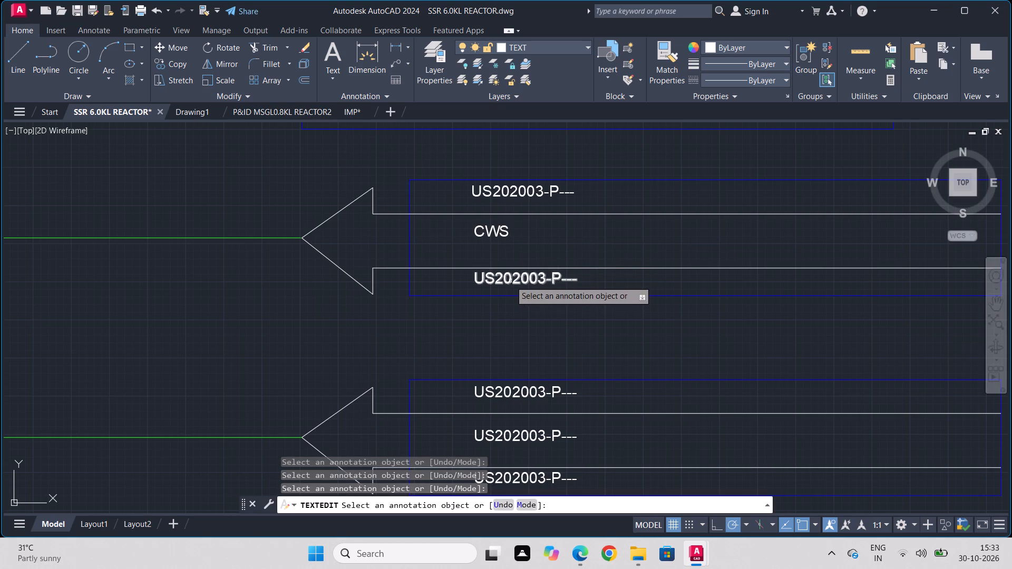
click(510, 281)
text(ULD)
key(Return)
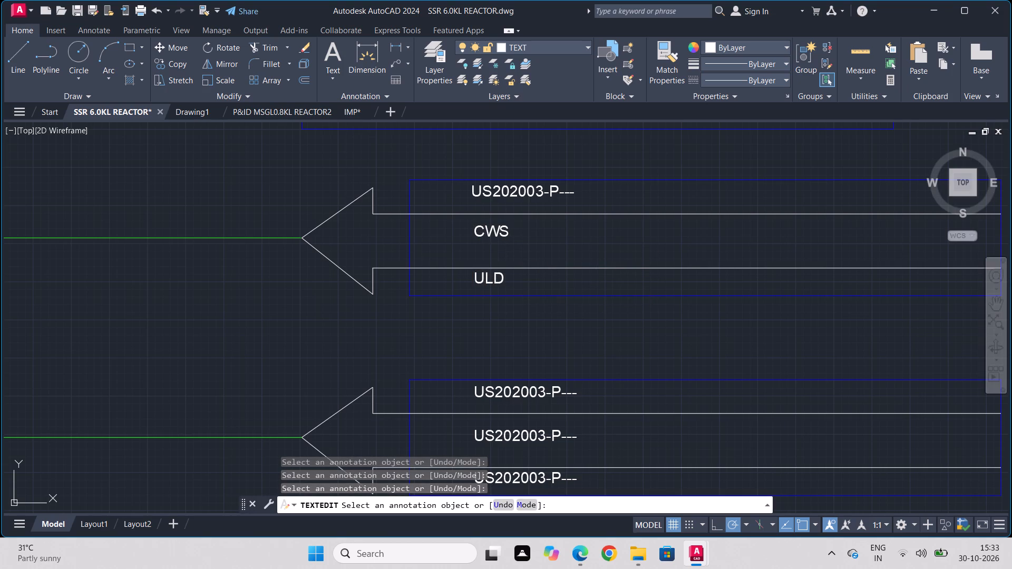
In the lowest left-pointing arrow tag, below the CWS tag, change the middle row to CHWS(+5 ^ C).
middle_drag(516, 406, 506, 288)
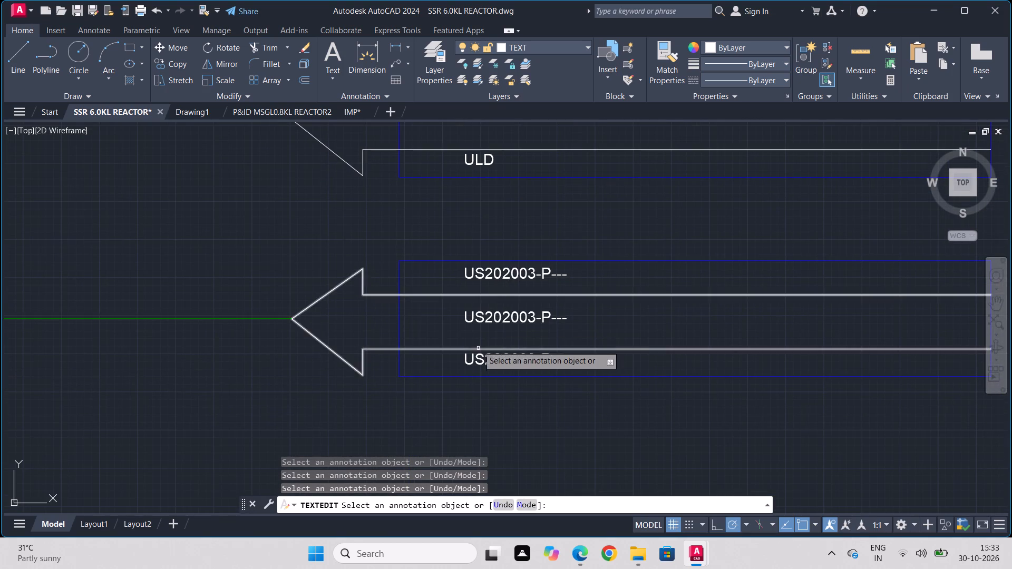
click(482, 315)
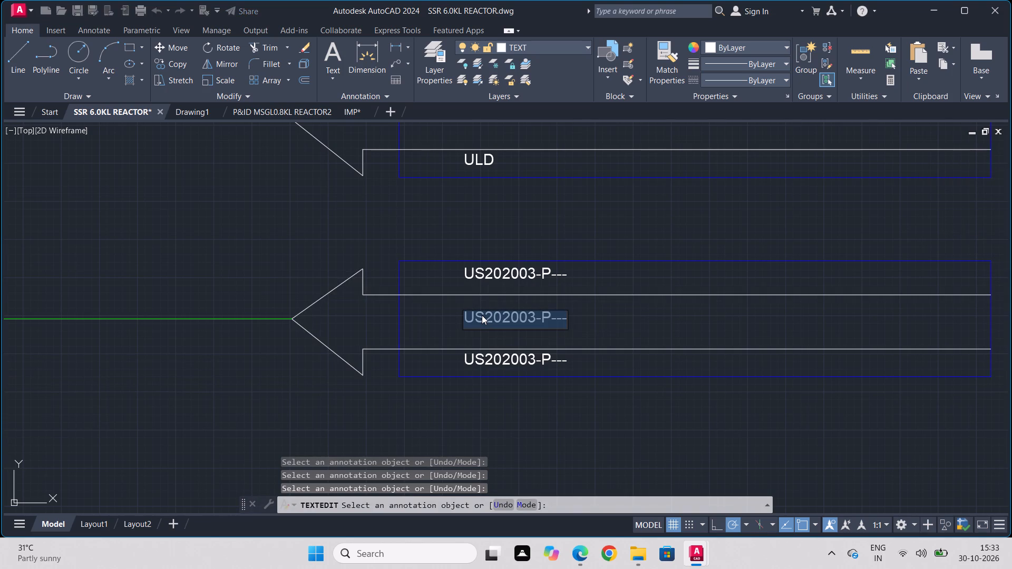
text(CHWS)
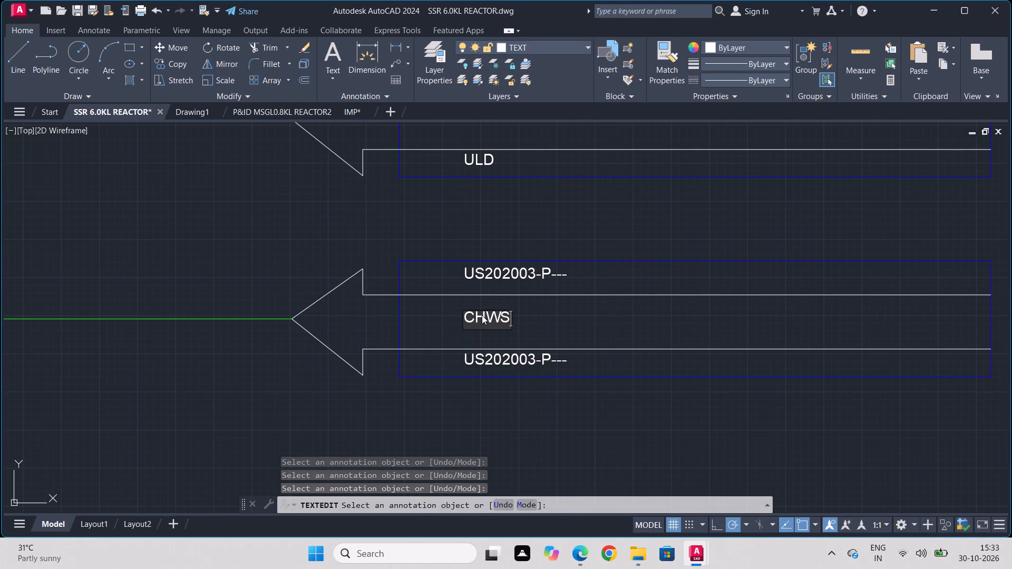
key(shift+parenleft)
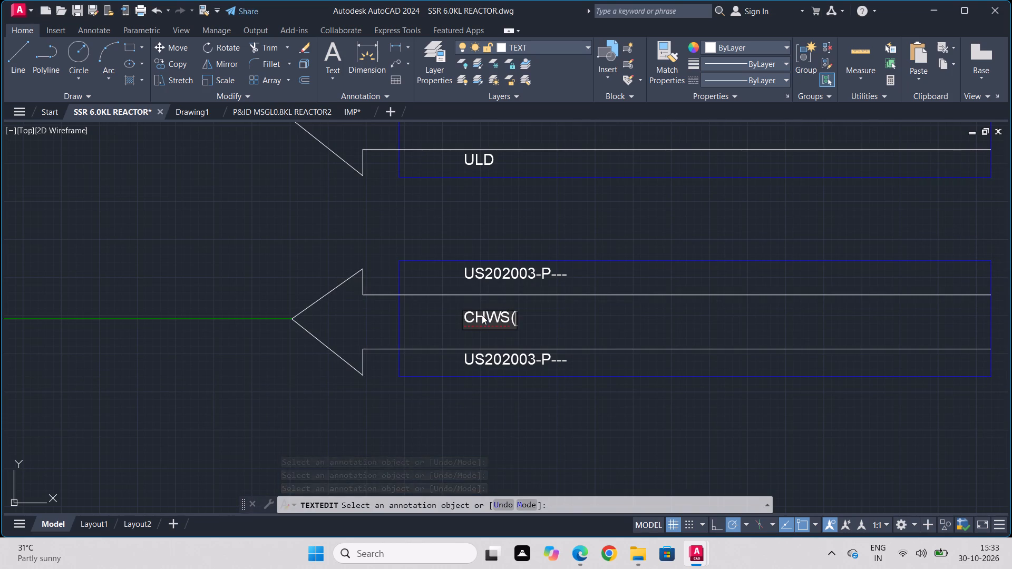
key(shift+plus)
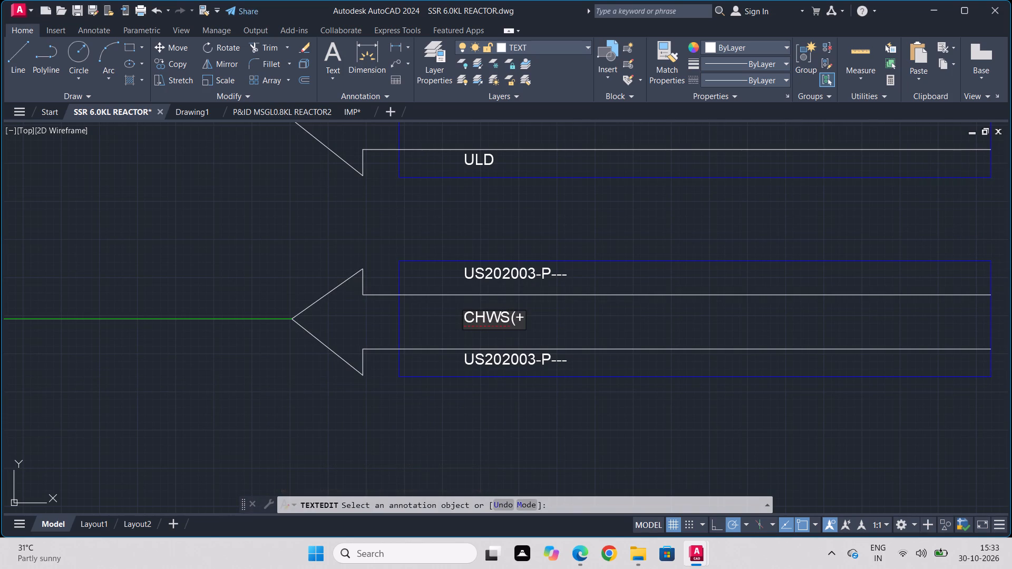
key(5)
key(space)
key(shift+asciicircum)
key(space)
text(C))
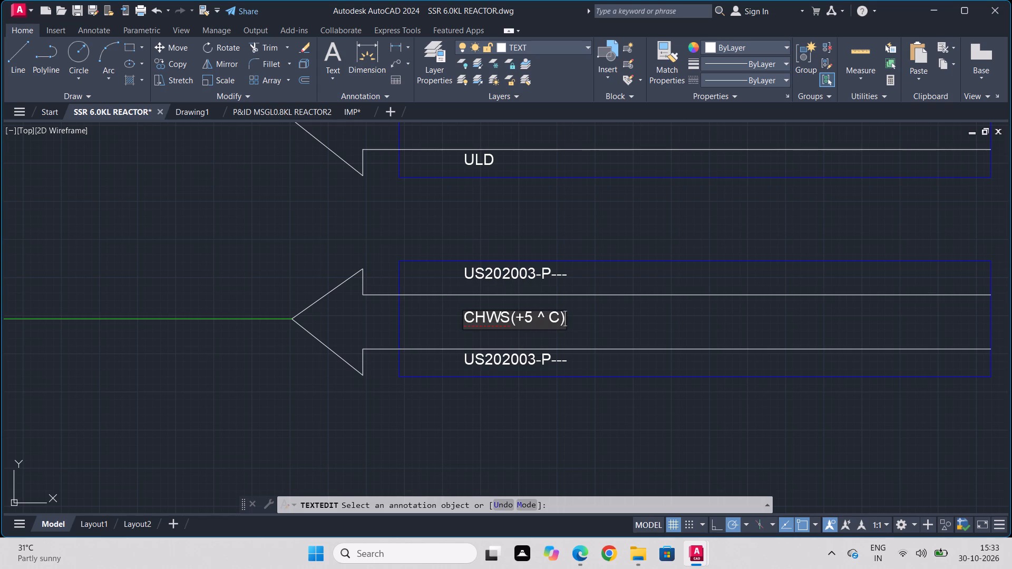
key(Return)
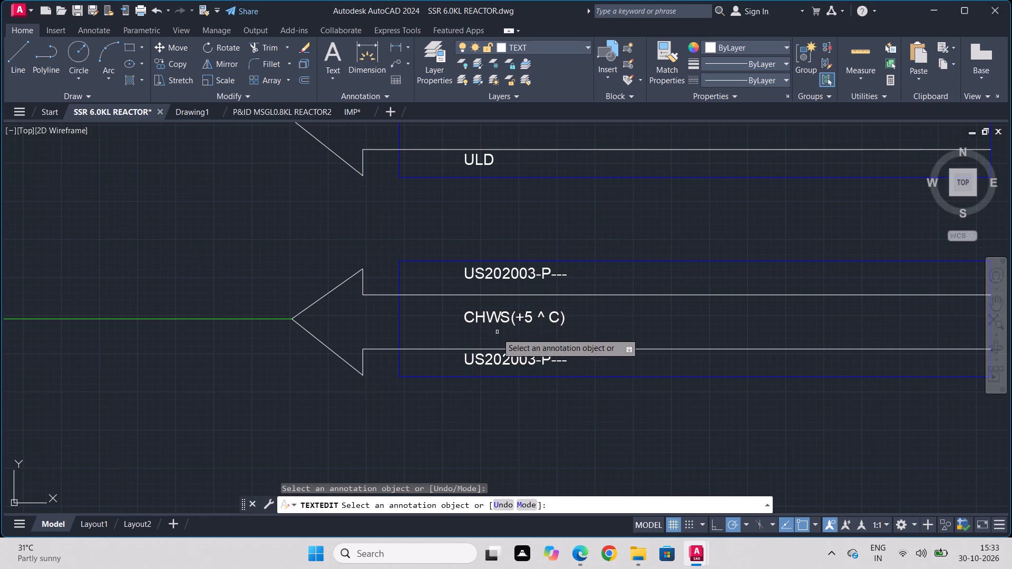
Change the bottom row of the CHWS(+5 ^ C) arrow tag to ULD and end text editing.
click(494, 359)
text(ULD)
key(Return)
scroll(432, 379, down, 3)
key(Escape)
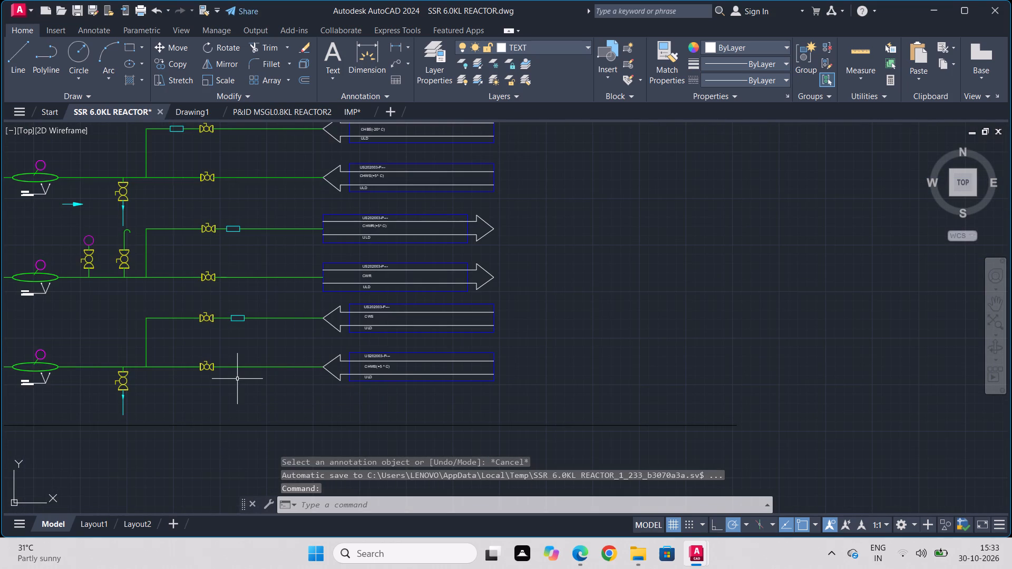
Copy the ULD text from the DUMP TANK arrow tag onto the VP and SC-01 pipelines, just above each line.
middle_drag(291, 302, 377, 481)
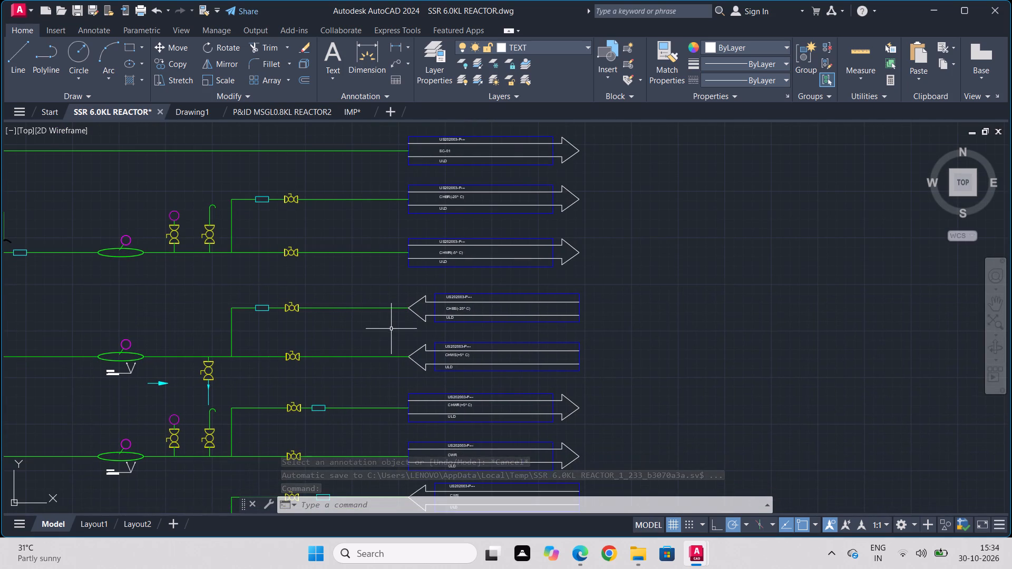
middle_drag(391, 328, 657, 521)
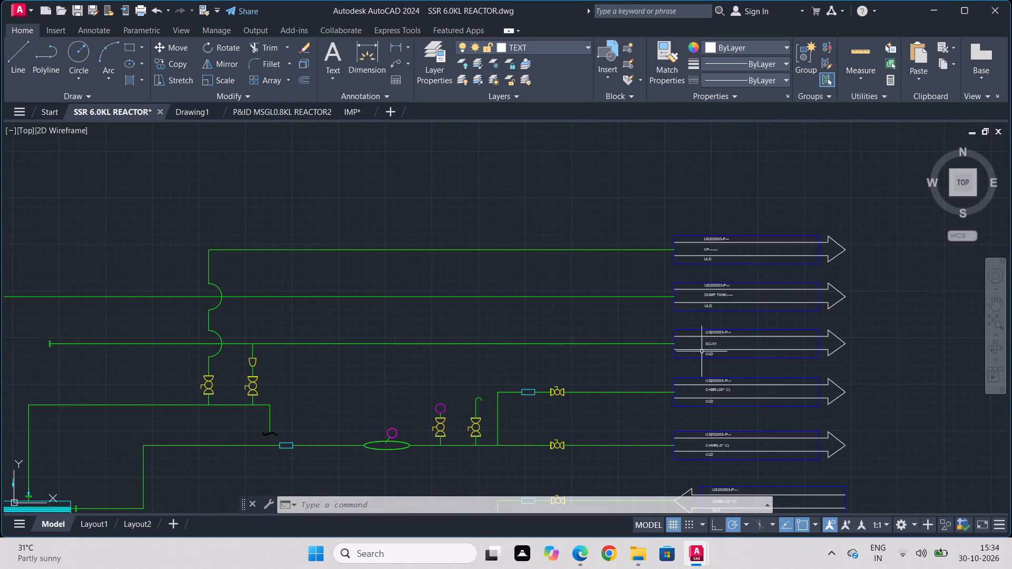
scroll(698, 321, up, 2)
click(720, 280)
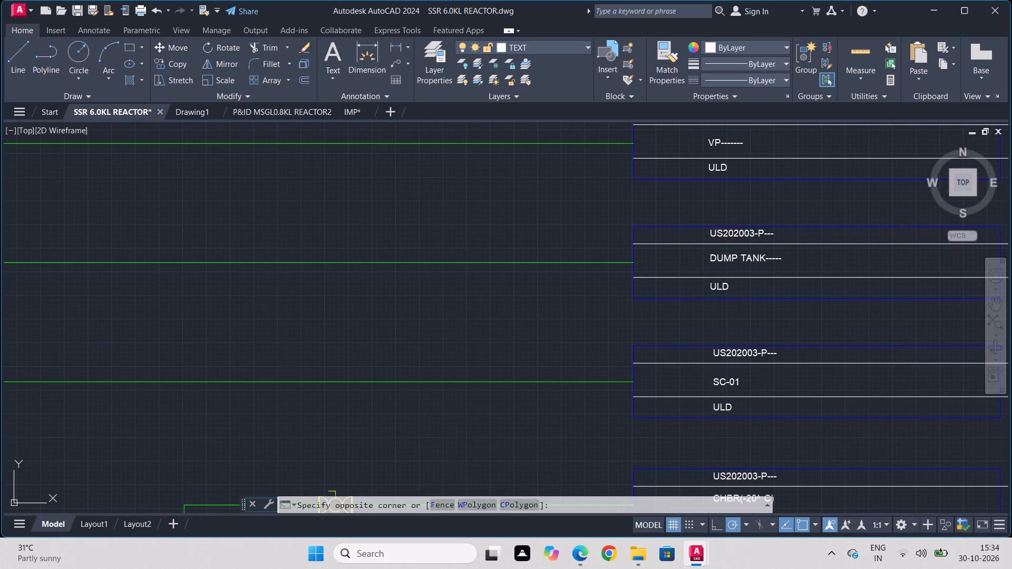
click(718, 286)
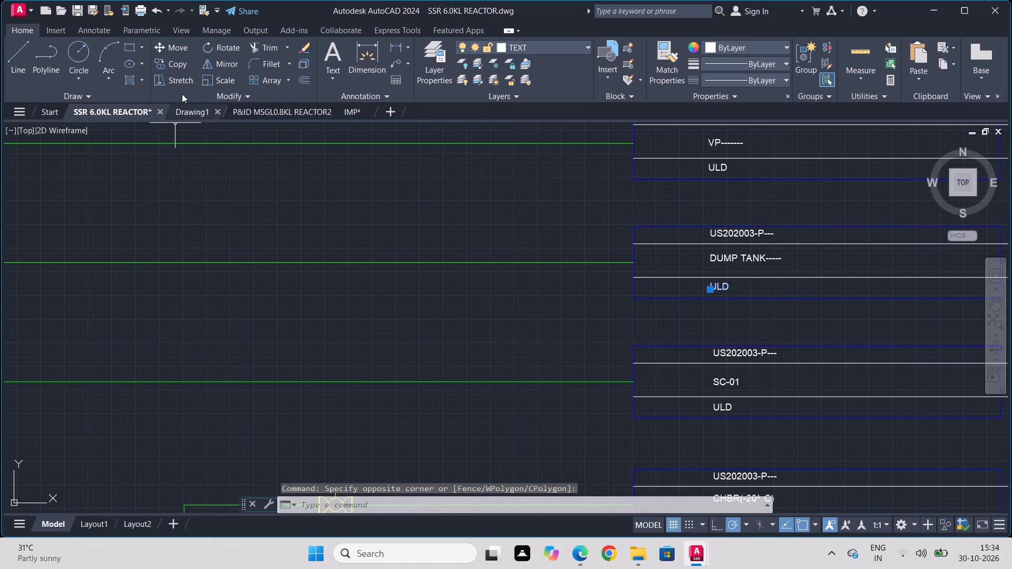
click(169, 65)
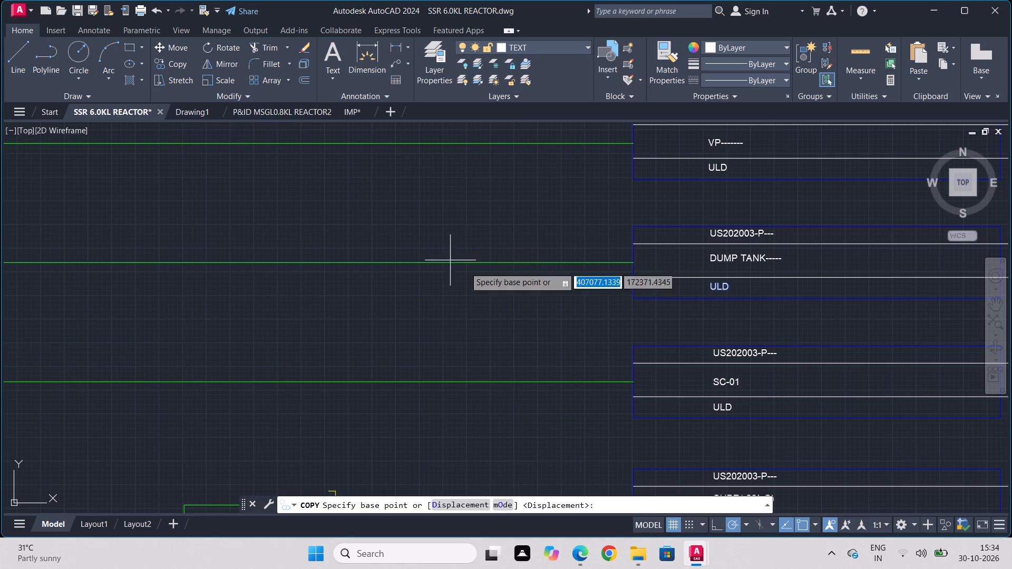
click(706, 286)
middle_drag(203, 286, 602, 398)
scroll(605, 394, down, 2)
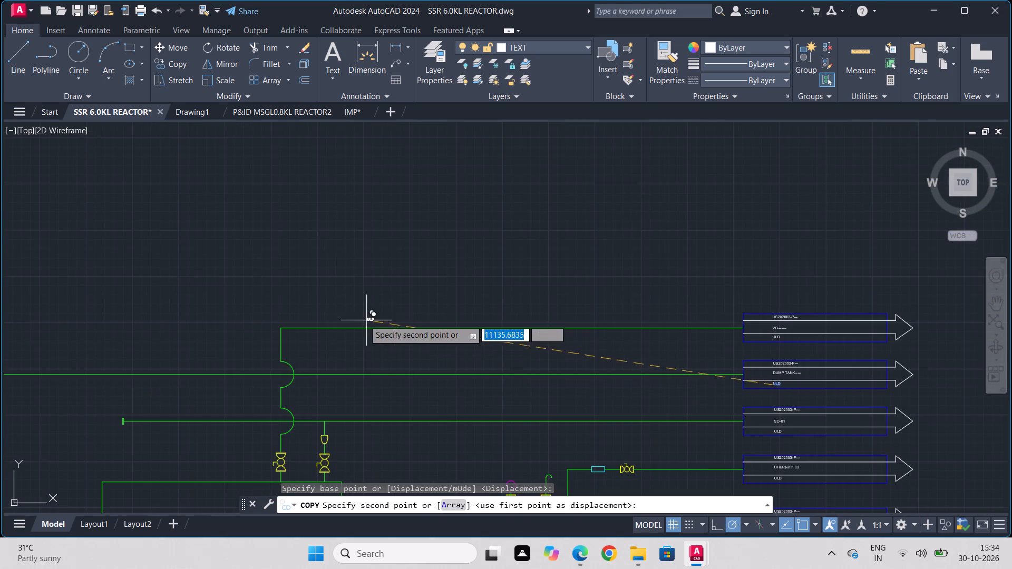
scroll(421, 317, up, 2)
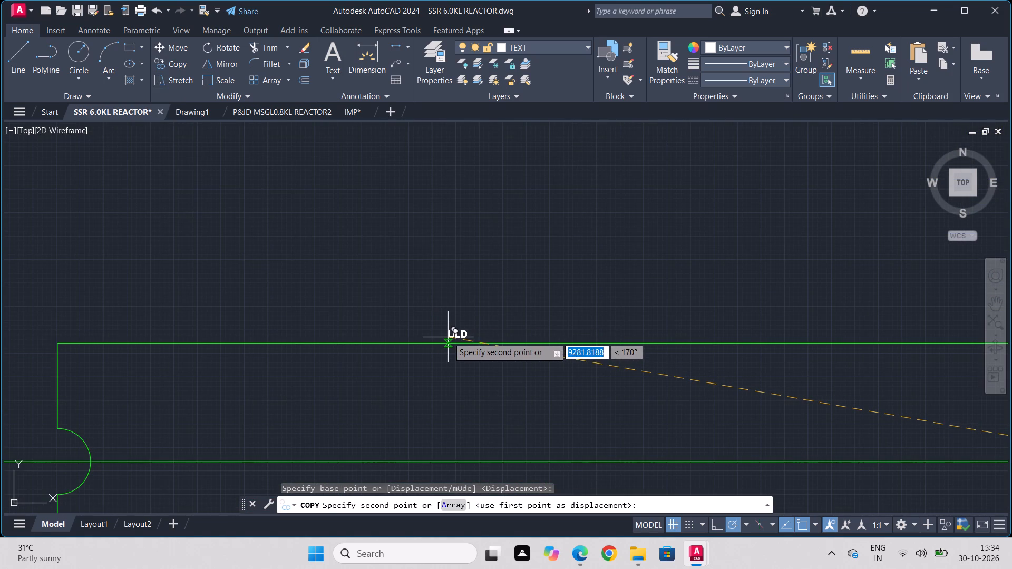
click(448, 337)
middle_drag(456, 405, 444, 274)
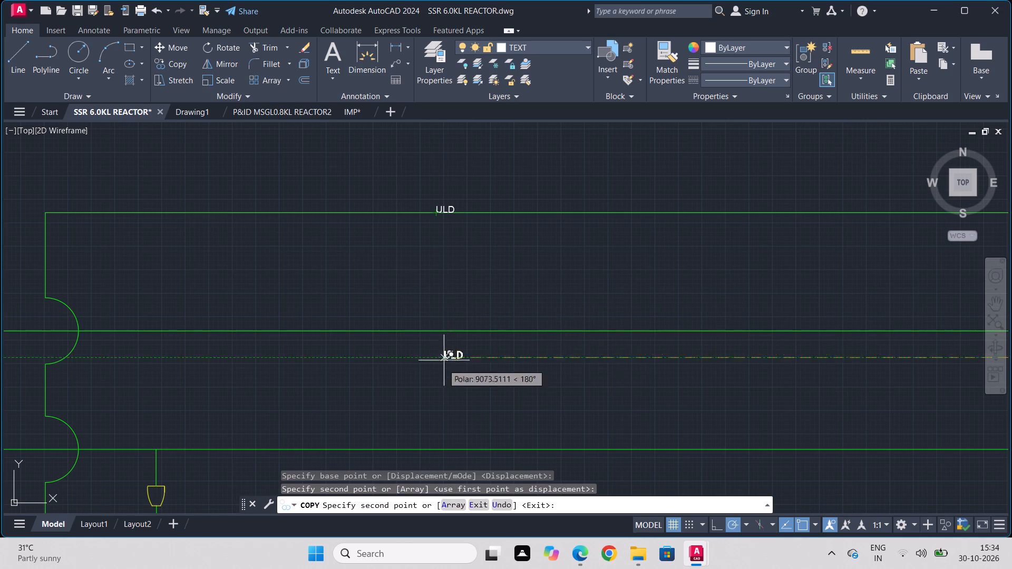
click(434, 442)
Place ULD copies on the CHBR(-20^ C) branch: above the line, below its valve and inside the cyan rectangle.
scroll(660, 453, down, 1)
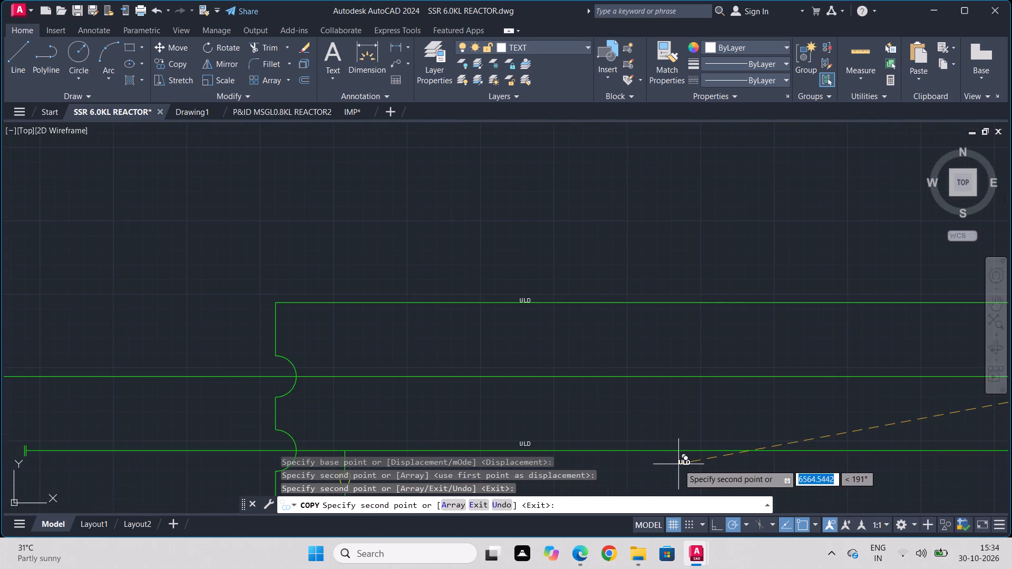
middle_drag(677, 458, 413, 240)
scroll(390, 235, down, 1)
scroll(539, 289, up, 3)
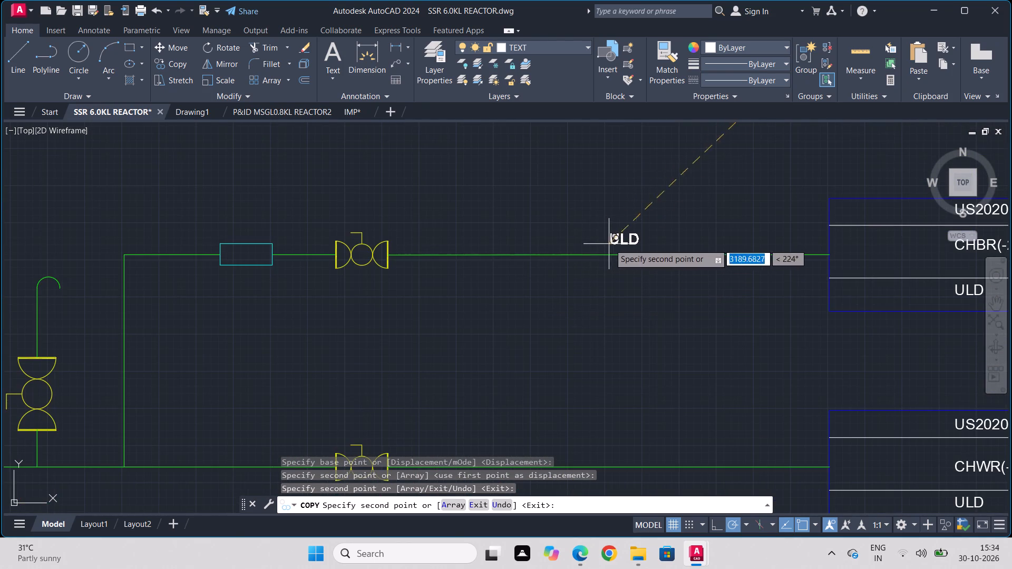
click(618, 247)
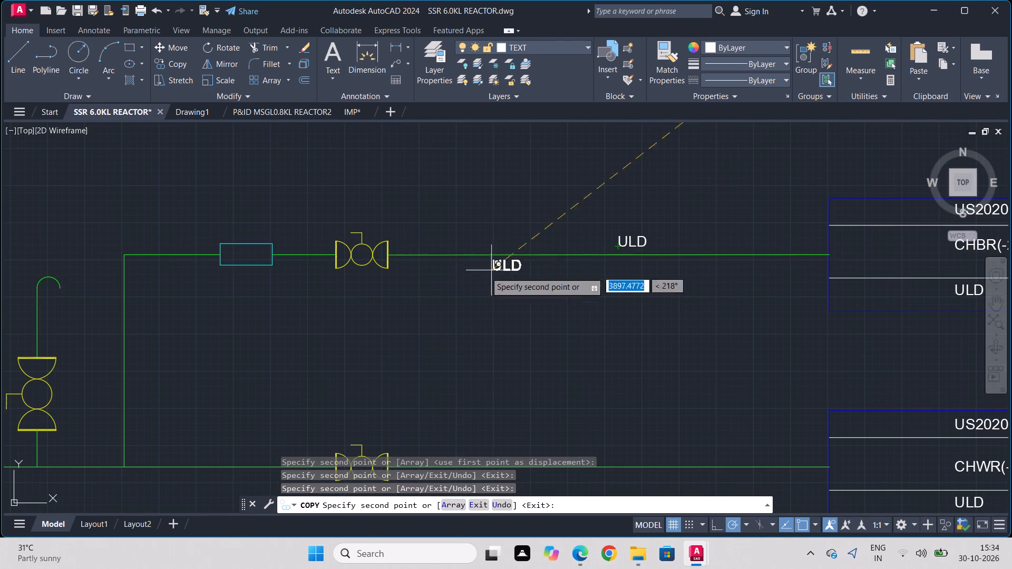
click(352, 289)
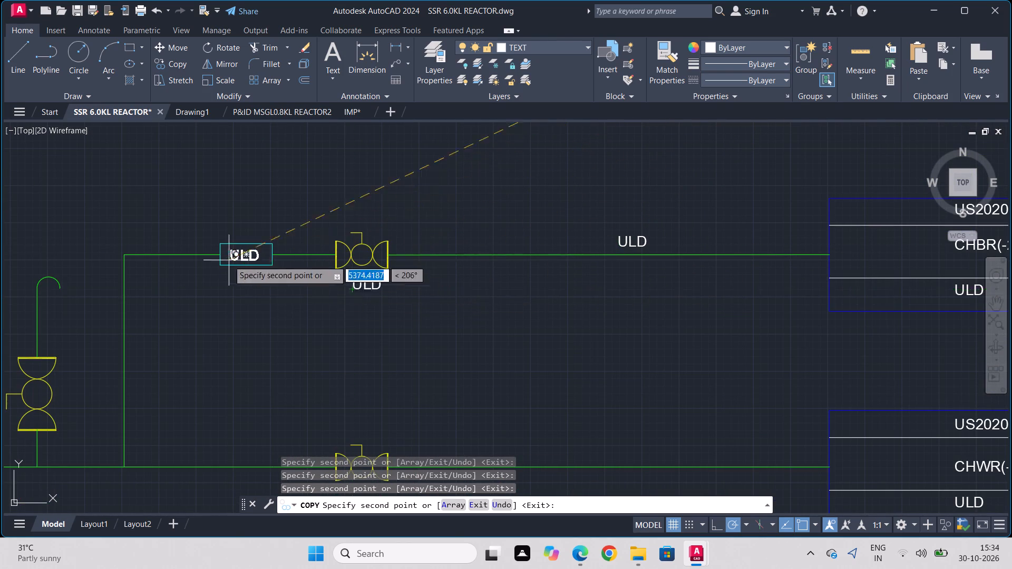
click(235, 258)
Place ULD copies on the CHWR(-5^ C) line: below its valve and above the line near the arrow tag.
middle_drag(177, 344, 356, 271)
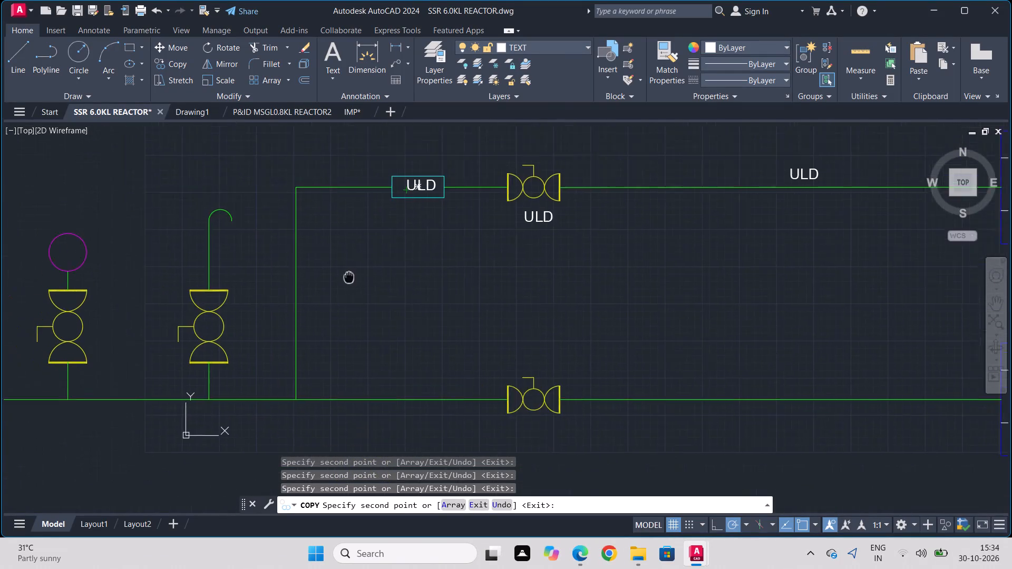
middle_drag(356, 271, 364, 268)
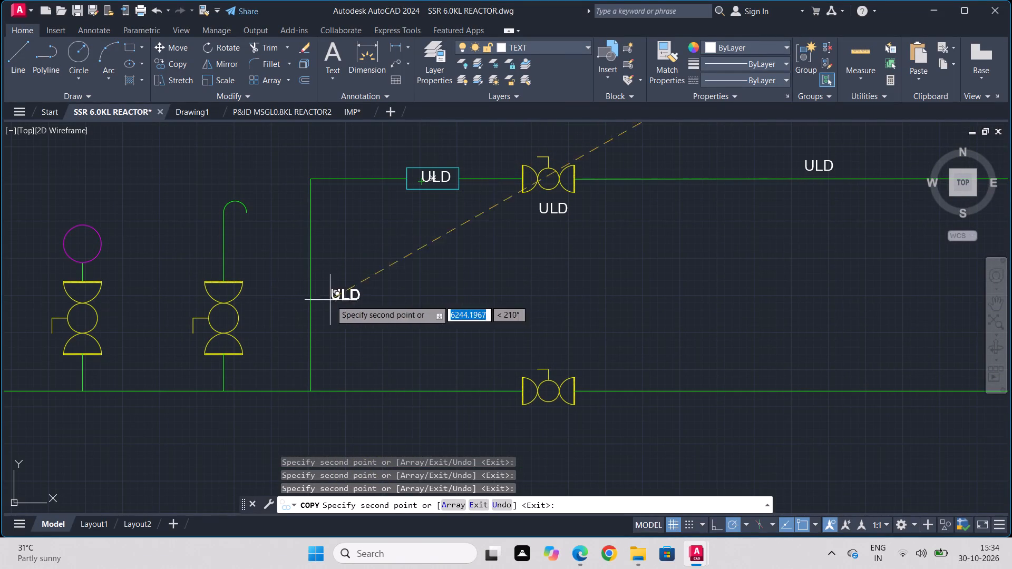
click(541, 425)
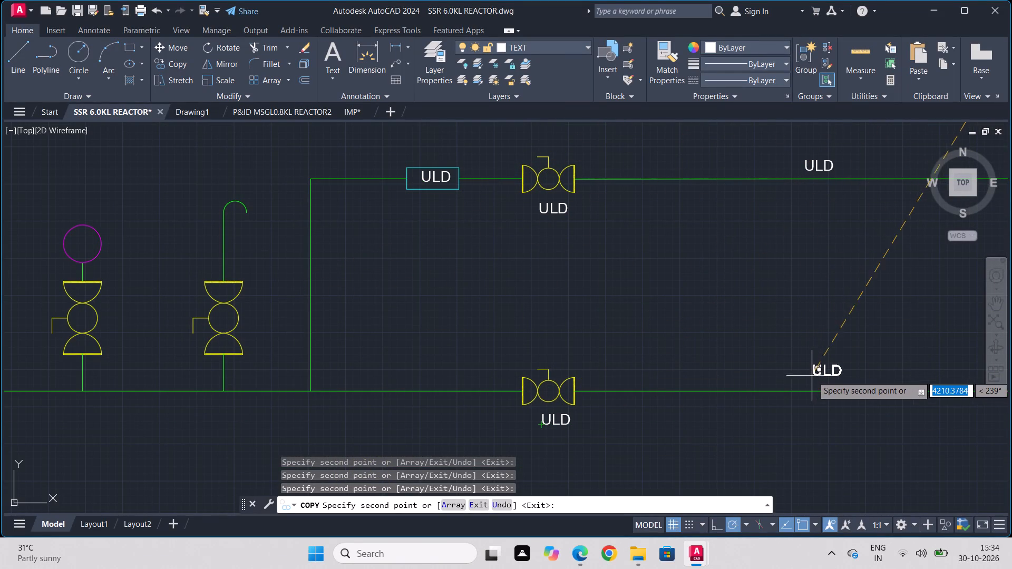
click(823, 375)
Place ULD copies on the CHBS(-20^ C) branch: above the line, below its valve and inside the cyan rectangle.
scroll(747, 385, down, 1)
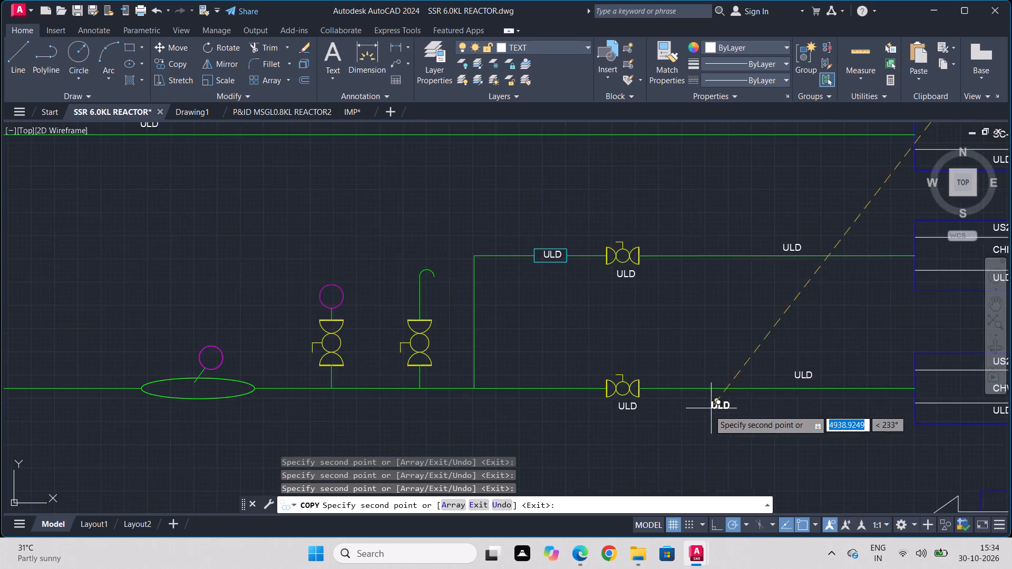
scroll(708, 410, down, 1)
middle_drag(705, 412, 660, 255)
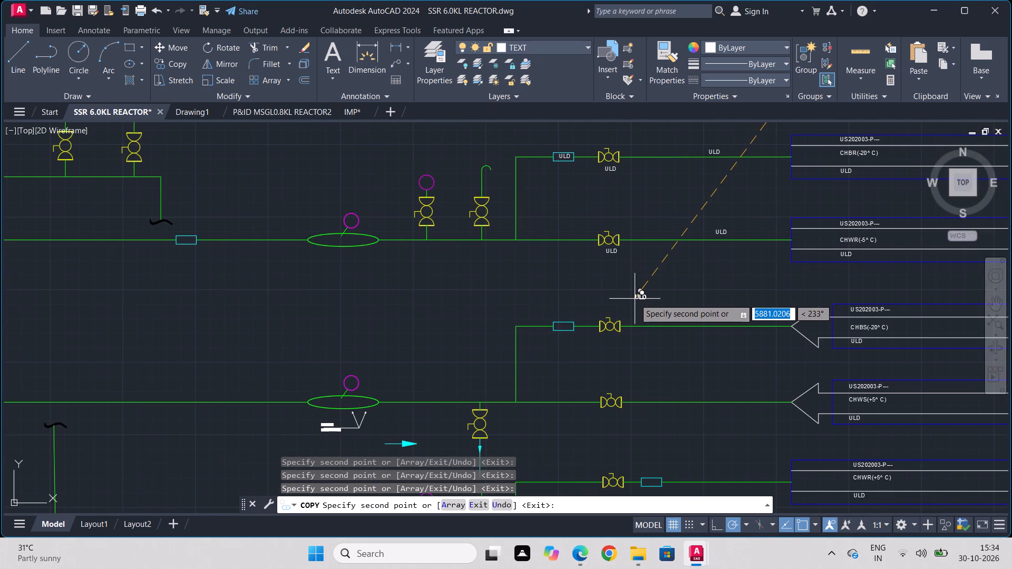
scroll(725, 327, up, 1)
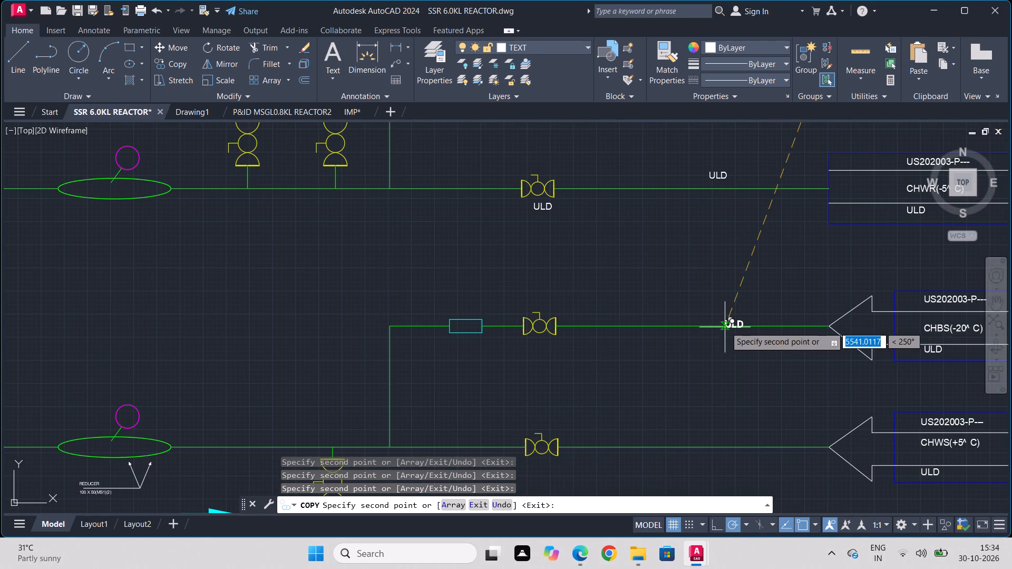
click(724, 318)
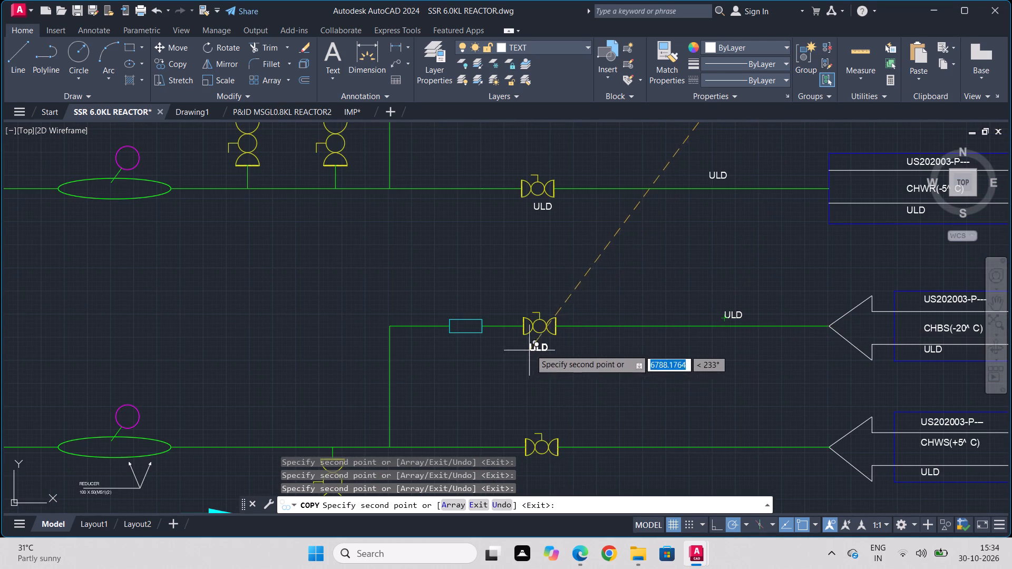
click(536, 348)
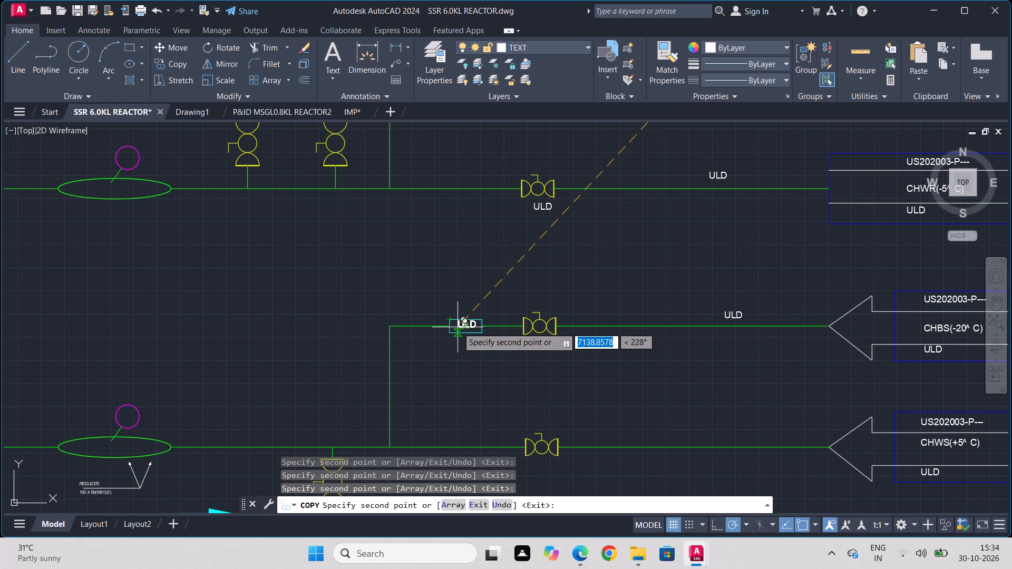
click(458, 327)
Place ULD copies on the CHWS(+5^ C) line below the CHBS branch: below its valve and above the line.
middle_drag(578, 402, 580, 241)
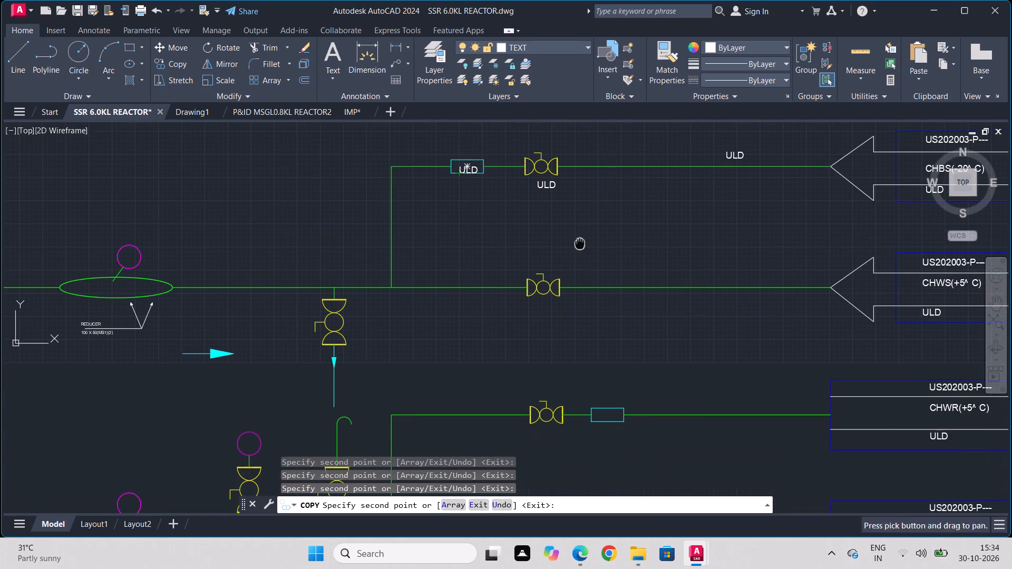
click(532, 304)
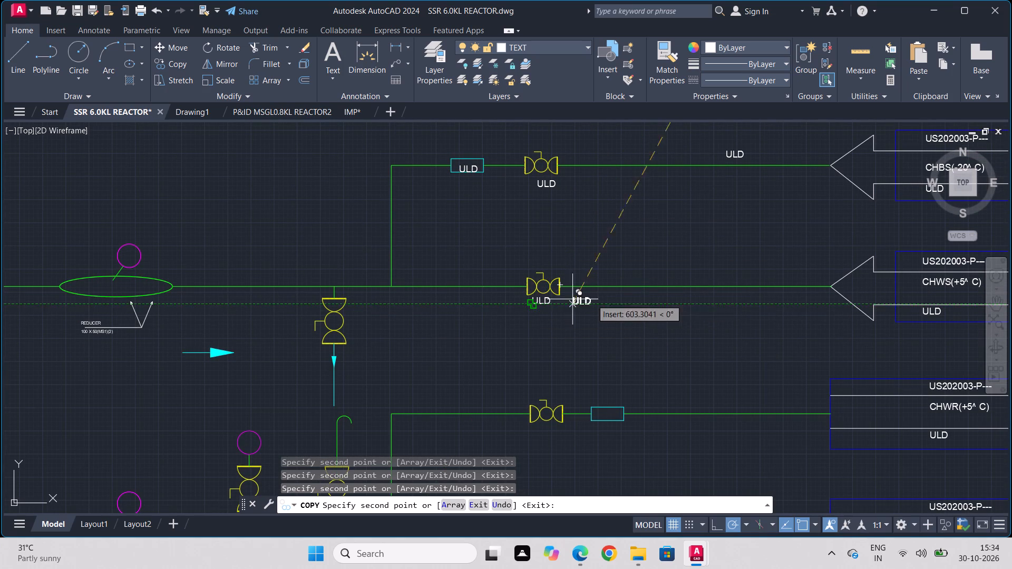
click(736, 280)
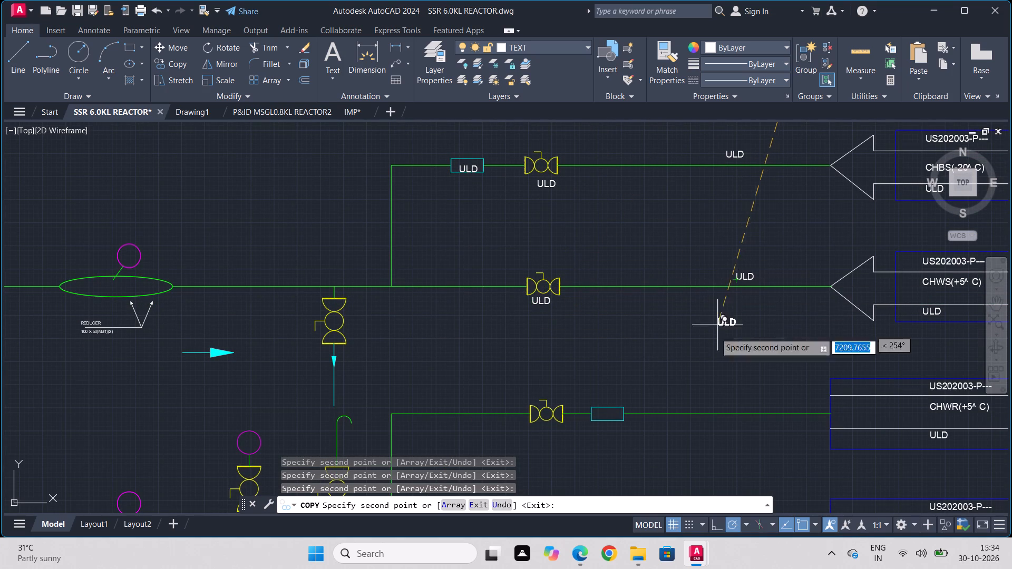
Place ULD copies on the CHWR(+5^ C) branch: below its valve, inside the cyan rectangle and above the line.
middle_drag(640, 385, 640, 251)
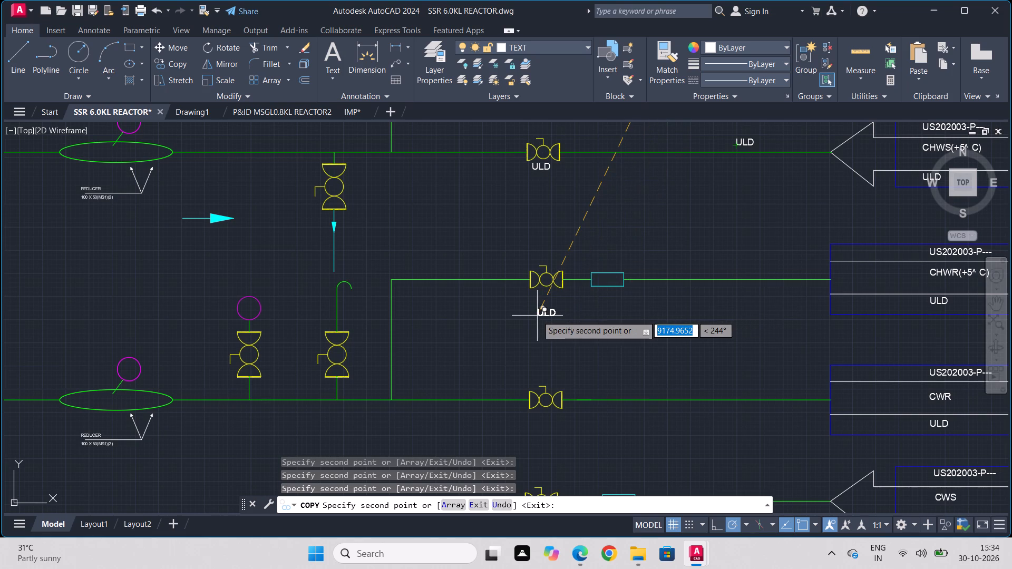
scroll(537, 316, up, 2)
drag(524, 273, 548, 271)
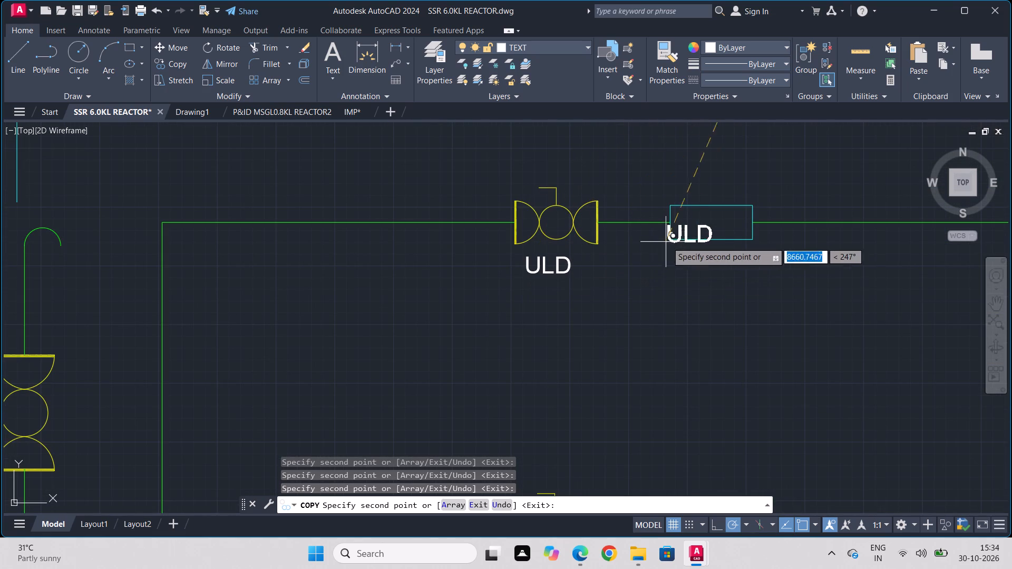
click(687, 234)
middle_drag(835, 206, 807, 206)
scroll(835, 206, down, 1)
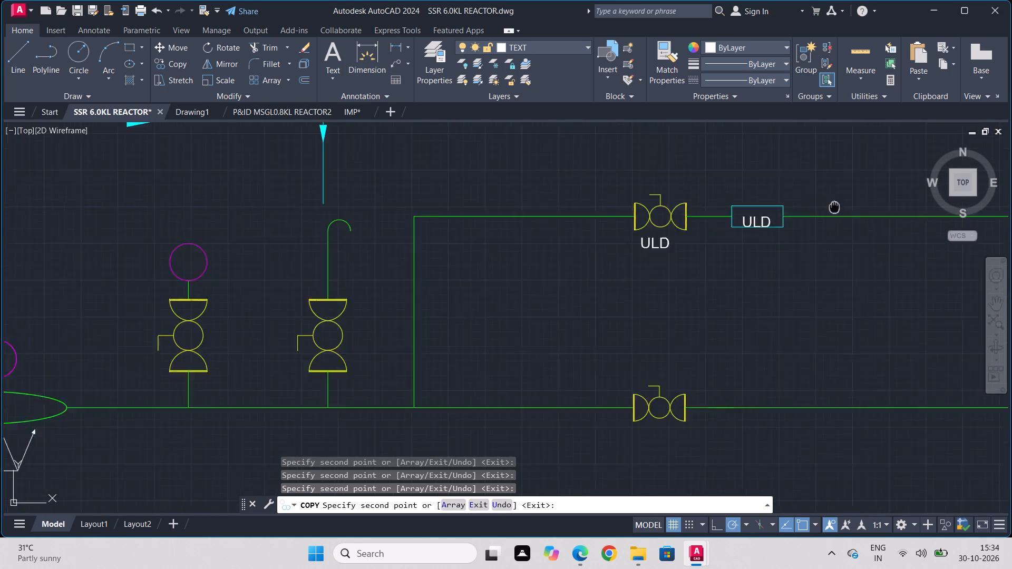
middle_drag(807, 206, 610, 210)
click(716, 210)
Place ULD copies on the CWR line: below its valve and above the line near the arrow tag.
middle_drag(644, 333, 634, 175)
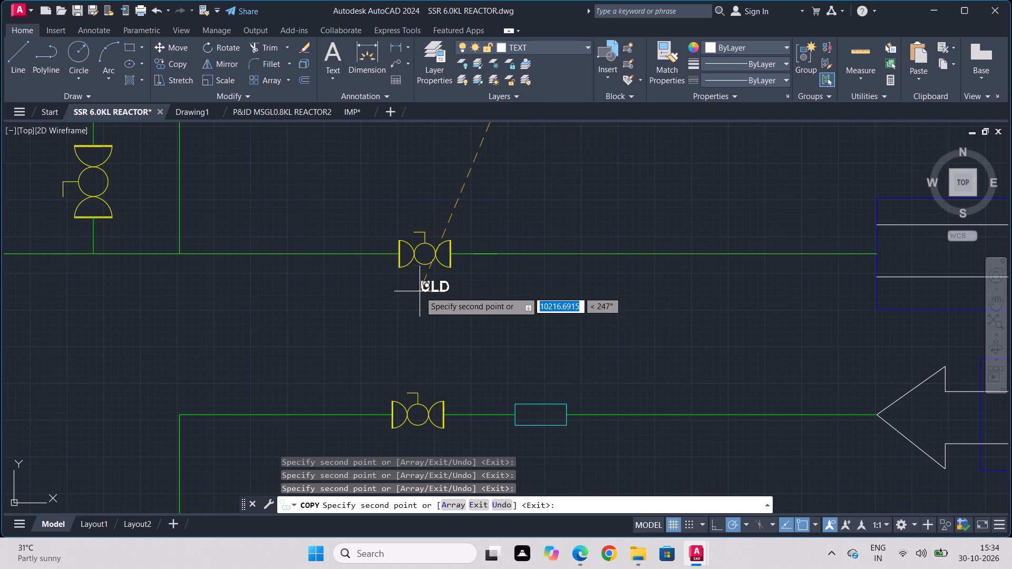
click(420, 291)
click(694, 237)
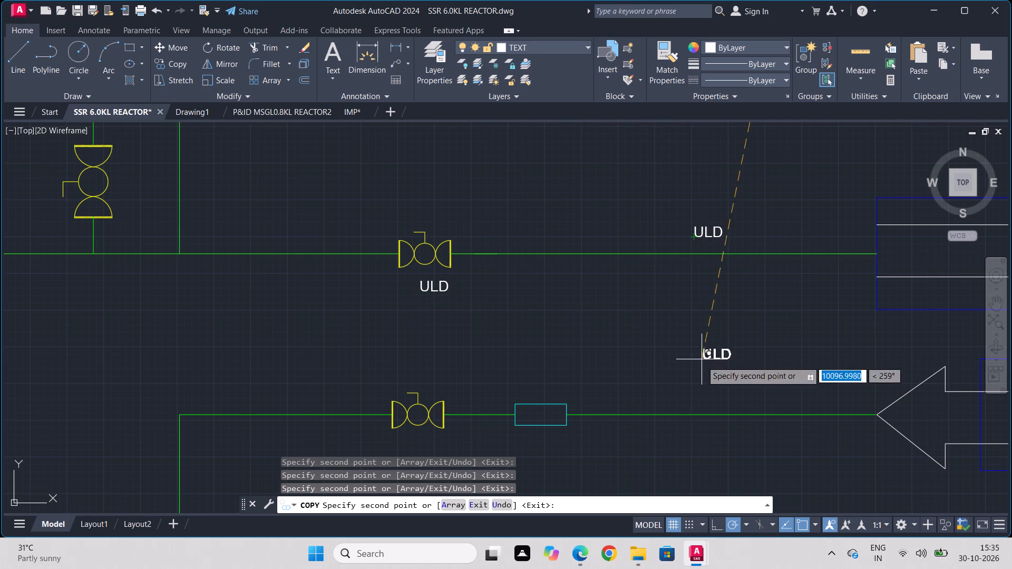
Place ULD copies on the CWS branch: inside the cyan rectangle, below its valve and above the line.
middle_drag(702, 369, 693, 221)
click(520, 270)
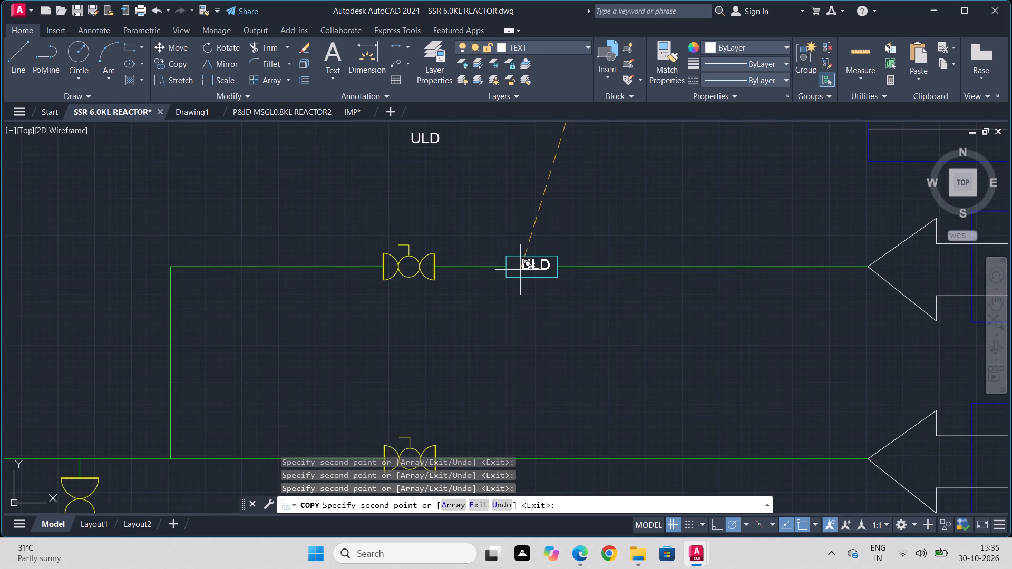
click(406, 298)
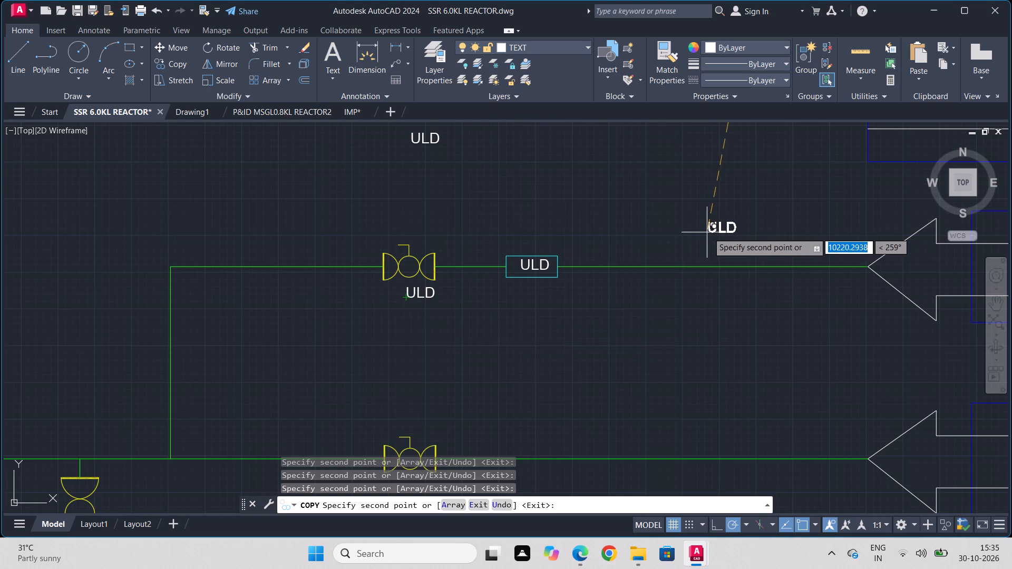
click(717, 243)
Place ULD copies on the lowest CHWS(+5 ^ C) line: below its valve and above the line near the arrow tag.
scroll(568, 368, down, 1)
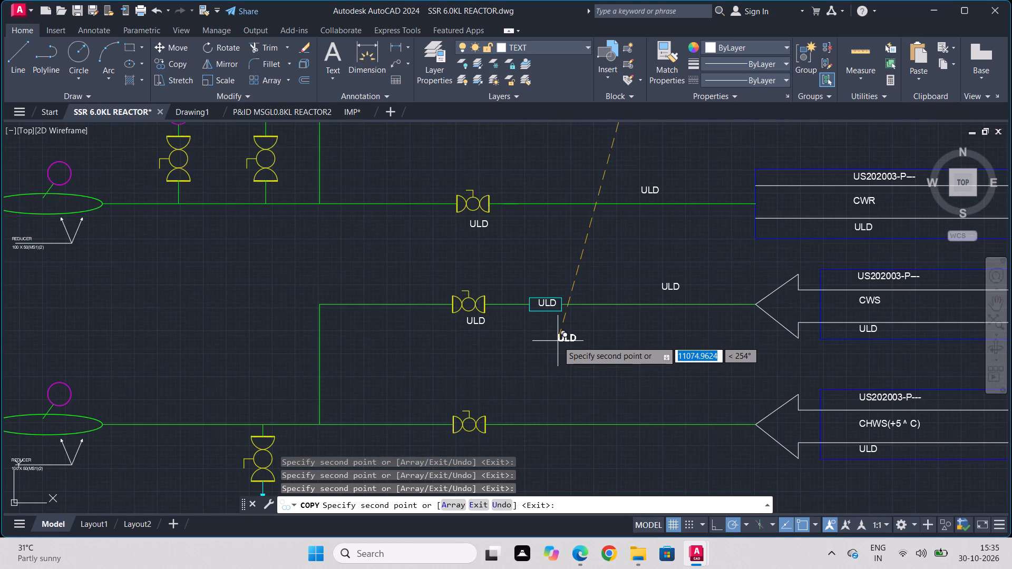
scroll(558, 341, down, 1)
middle_drag(558, 341, 567, 247)
scroll(519, 342, up, 1)
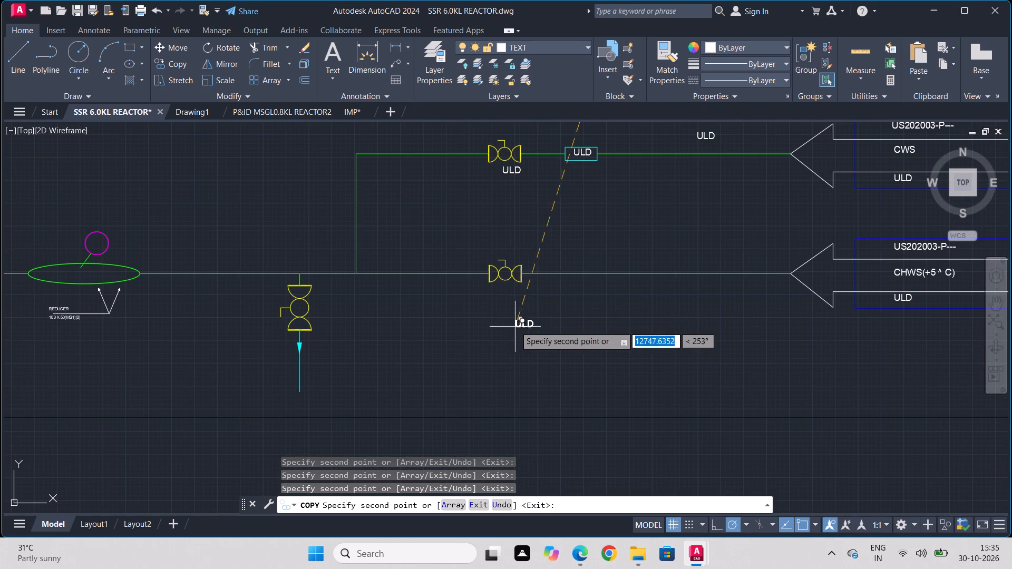
click(501, 293)
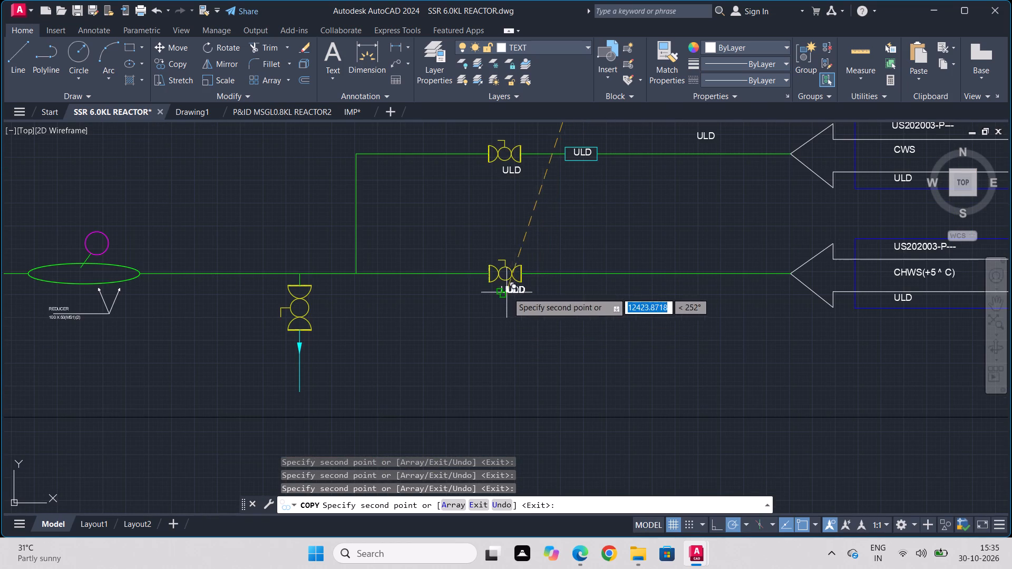
click(695, 266)
Place a spare ULD copy in the empty area beside the CWS branch and rotate it 90 degrees to read vertically.
click(252, 192)
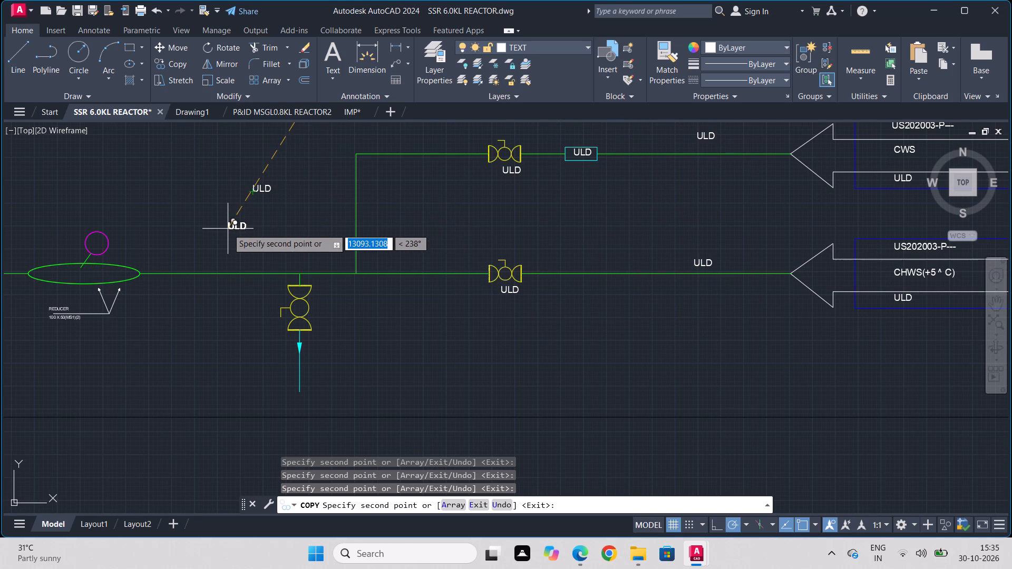
key(Escape)
click(287, 171)
click(176, 238)
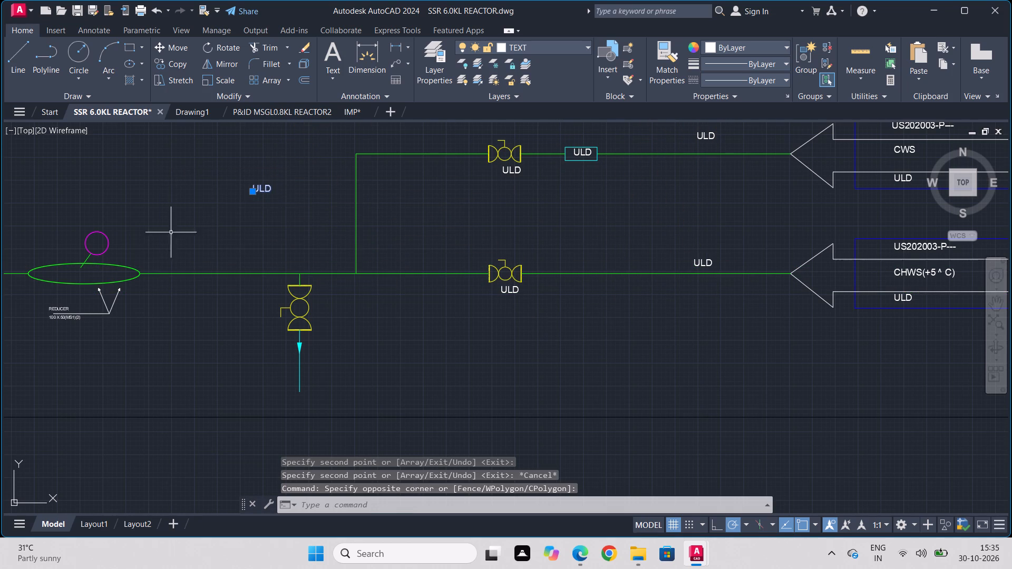
click(231, 46)
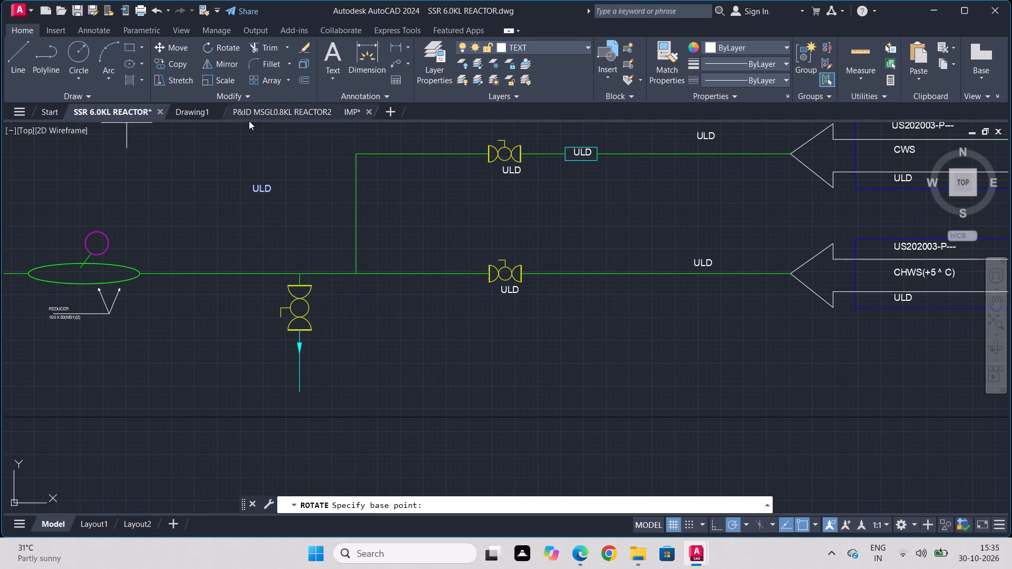
click(256, 193)
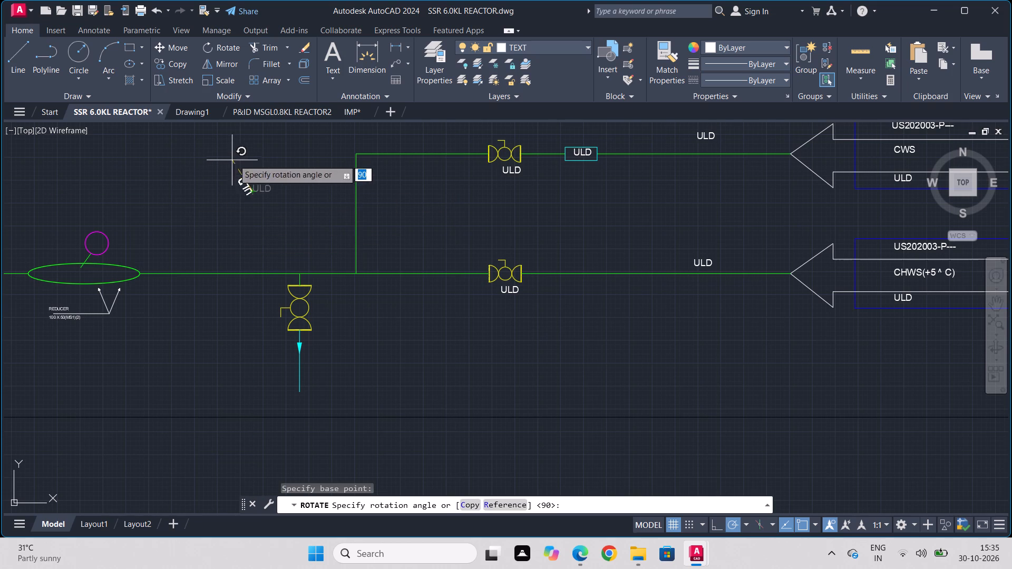
click(252, 156)
Copy the vertical ULD text beside the drain valve under the lowest CHWS(+5 ^ C) line.
drag(308, 142, 289, 158)
click(217, 208)
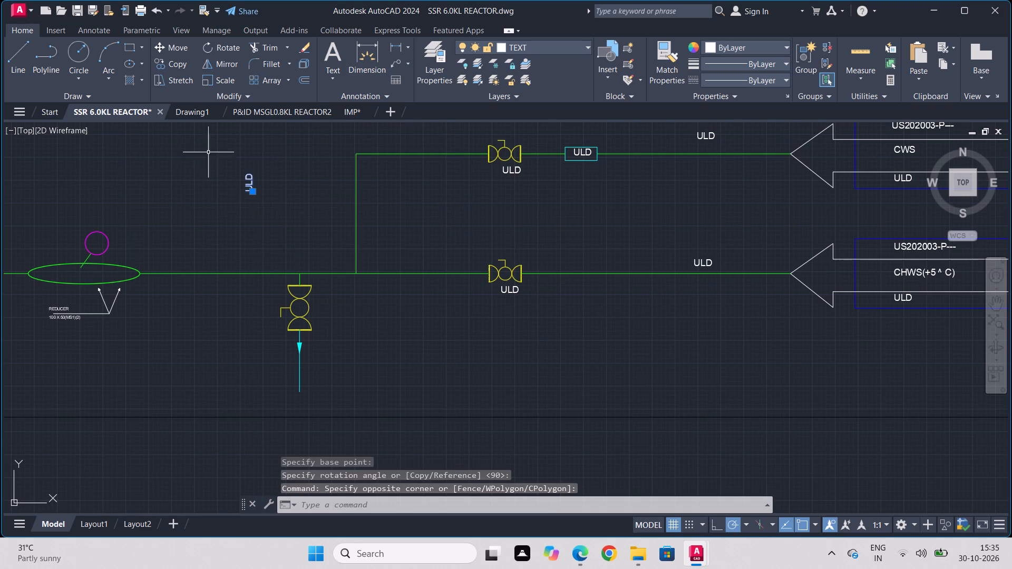
click(177, 68)
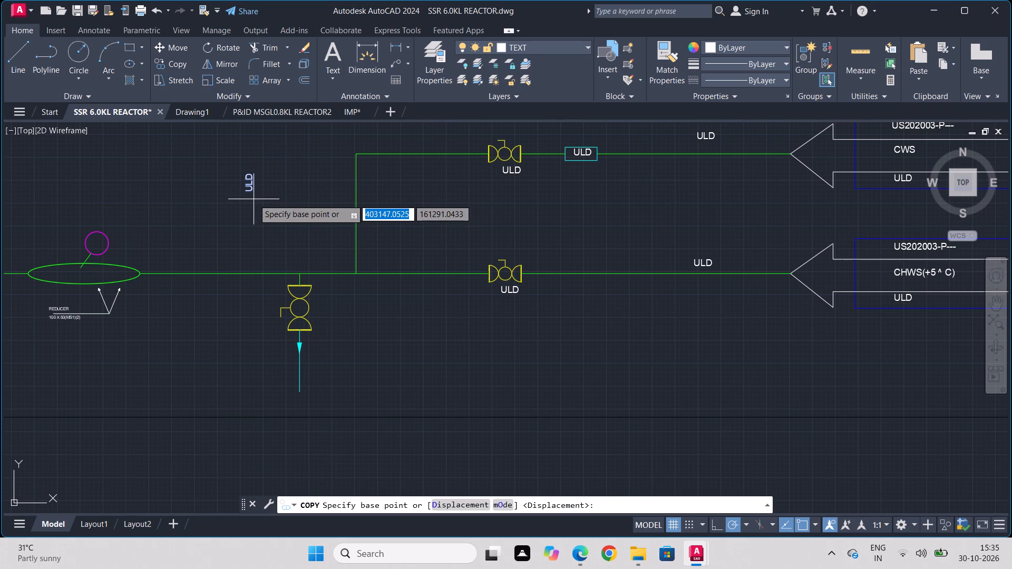
click(249, 189)
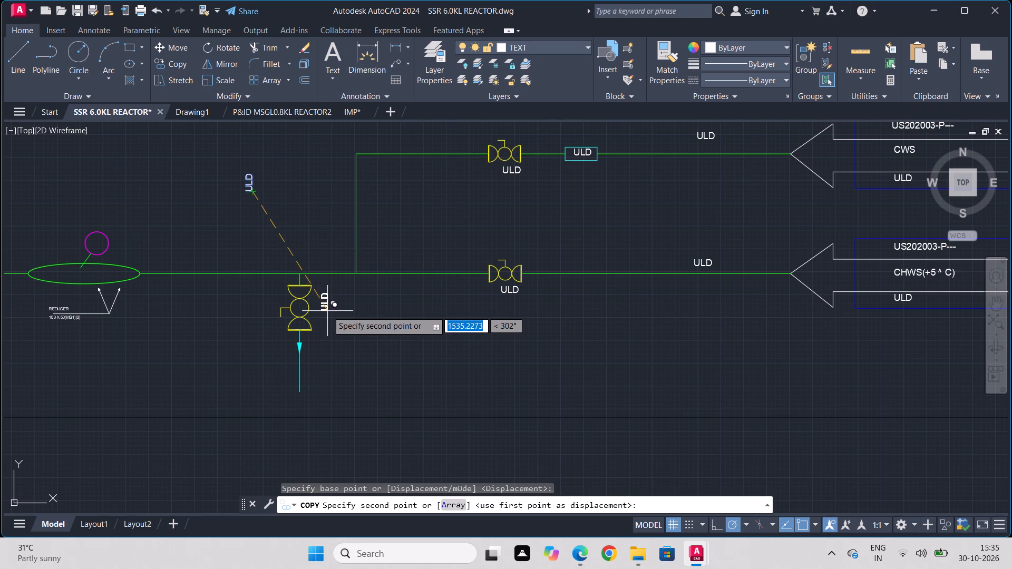
click(327, 311)
Place vertical ULD copies beside the two vertical valves above the CWR line.
scroll(329, 207, down, 1)
middle_drag(329, 207, 348, 356)
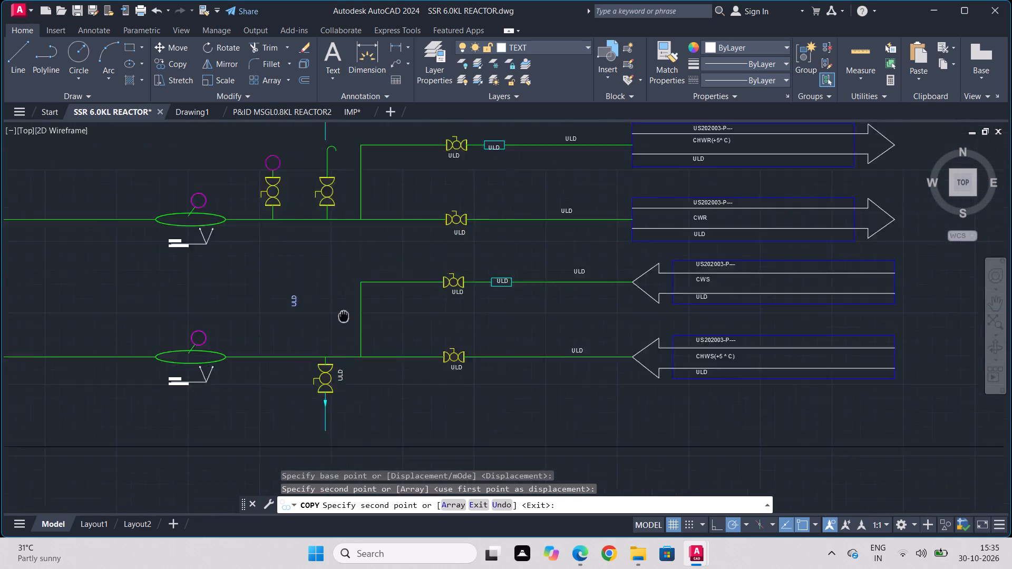
middle_drag(348, 356, 350, 403)
scroll(342, 310, up, 2)
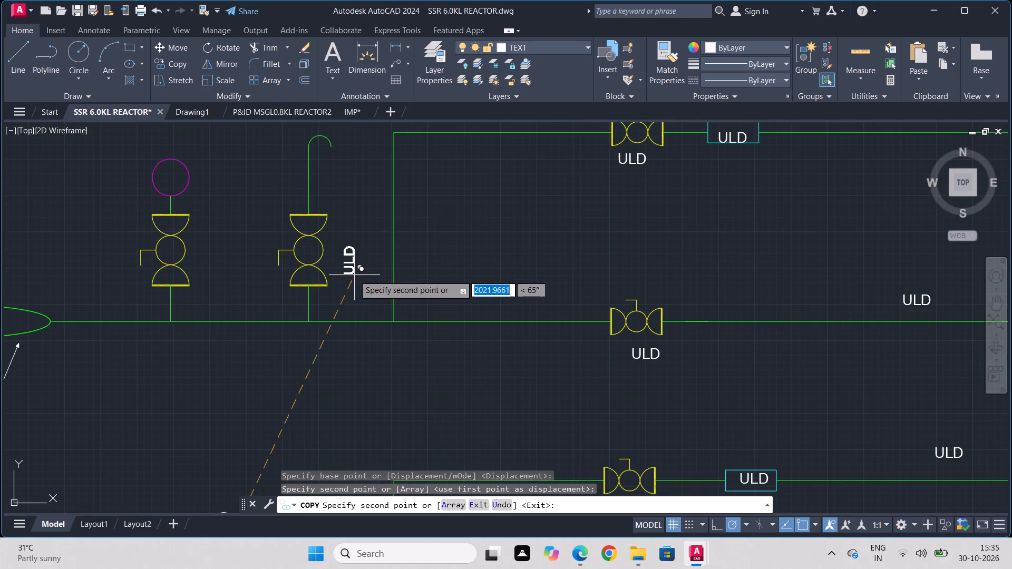
click(264, 278)
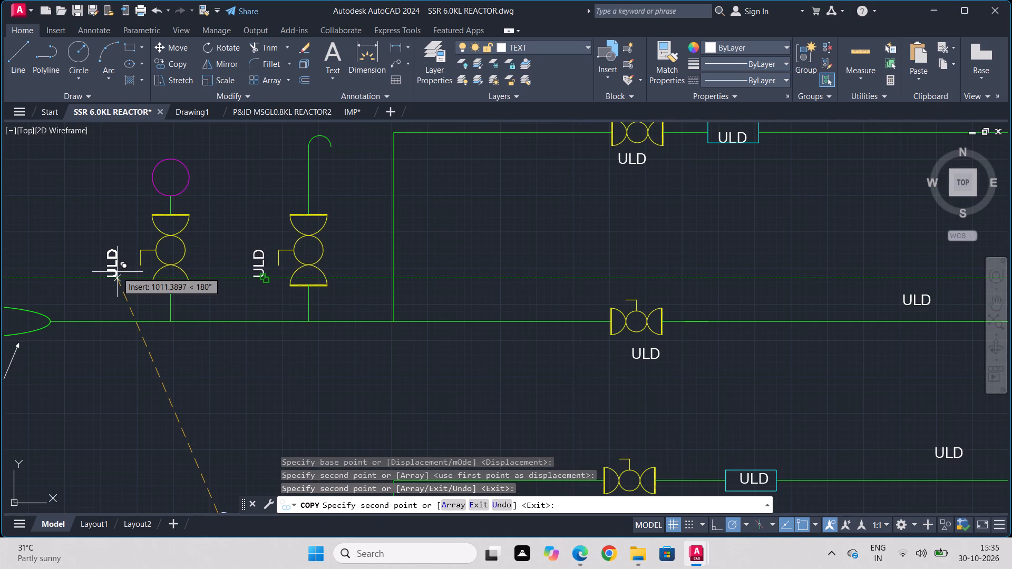
click(117, 272)
Place a vertical ULD copy beside the drain valve under the upper CHWS(+5^ C) line.
scroll(325, 237, down, 1)
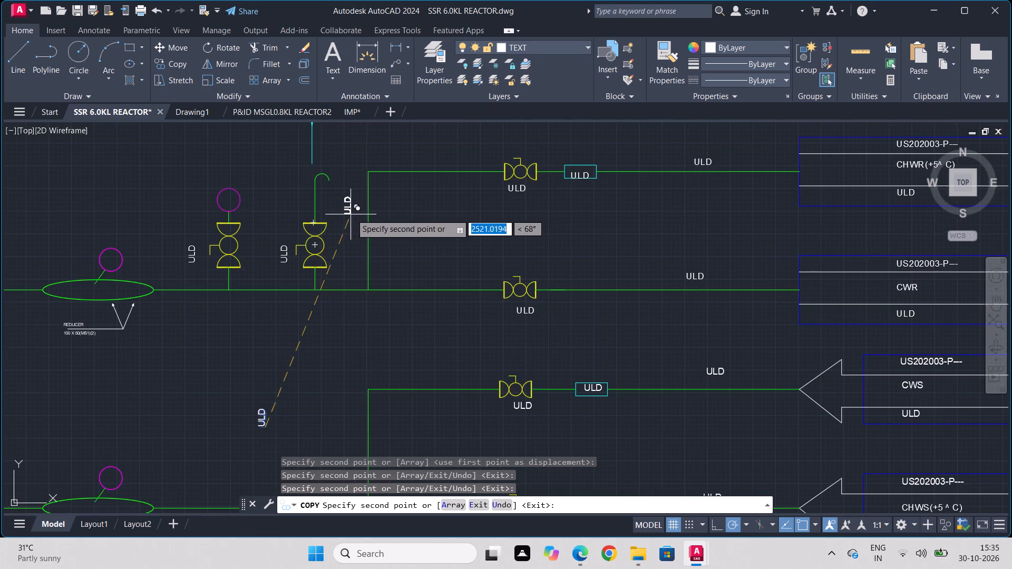
middle_drag(353, 208, 356, 374)
click(342, 252)
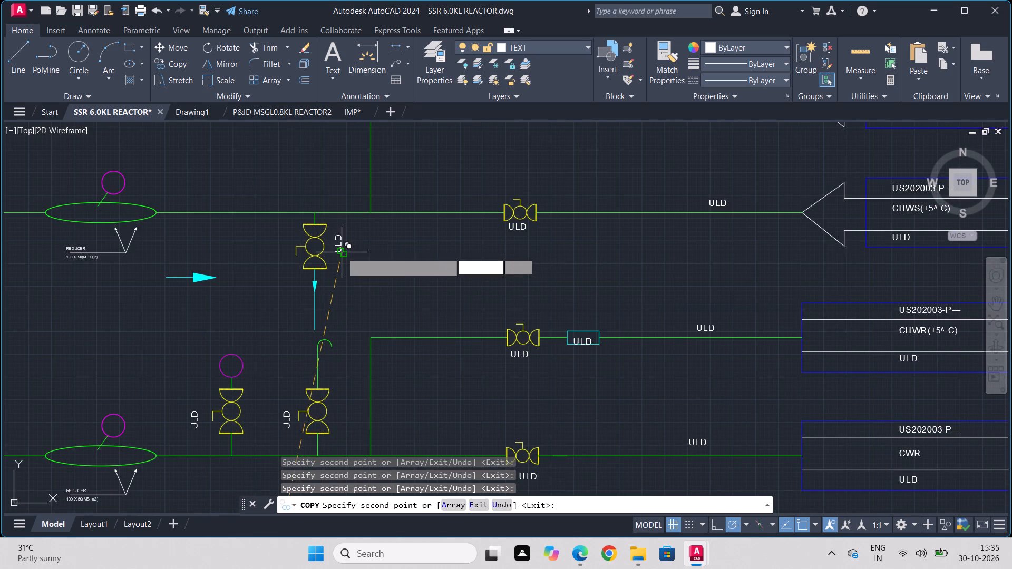
Place vertical ULD copies beside the two vertical valves above the CHWR(-5^ C) line and end the copying.
scroll(323, 197, down, 1)
middle_drag(323, 197, 394, 515)
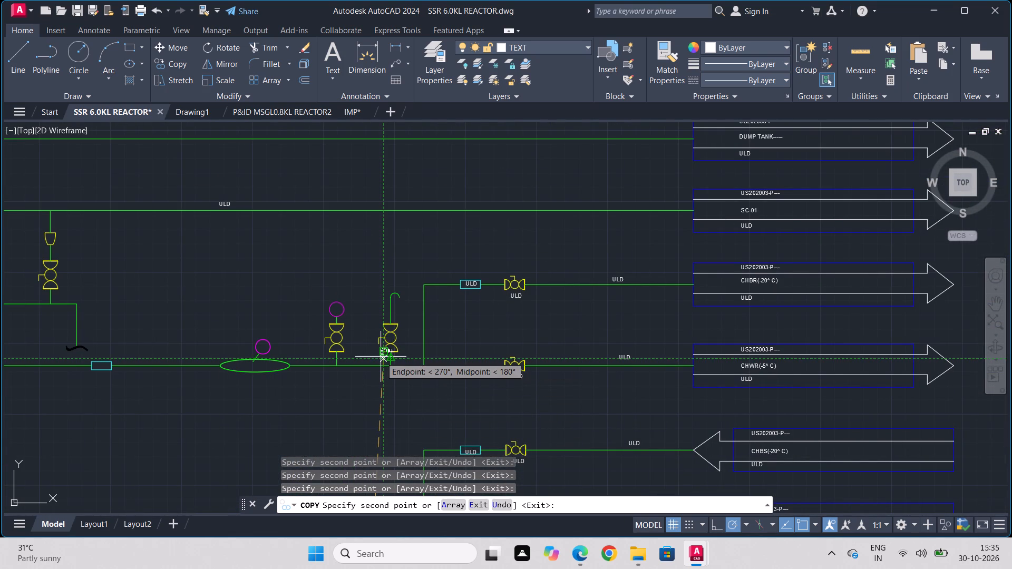
scroll(381, 357, up, 2)
click(442, 322)
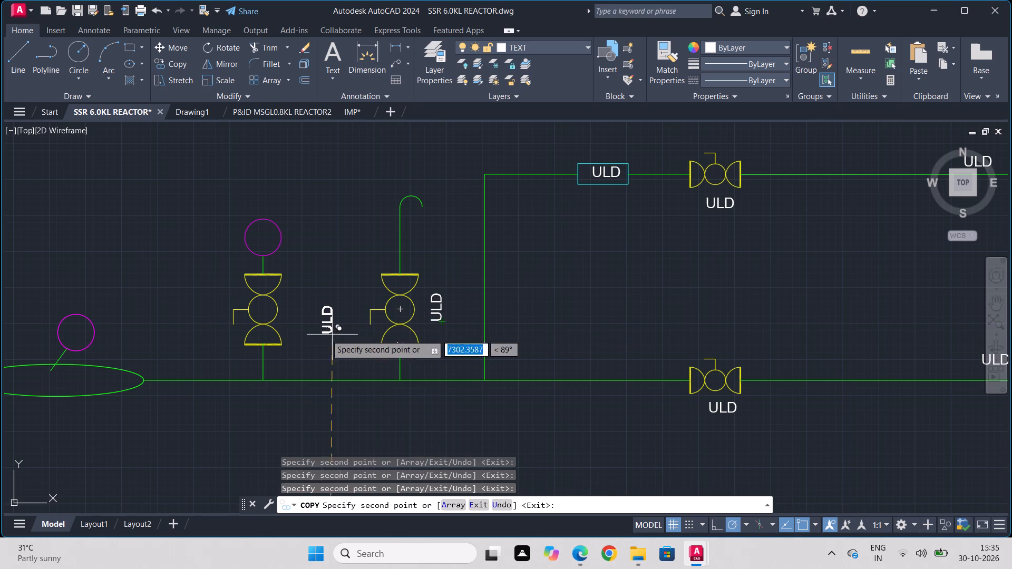
click(221, 320)
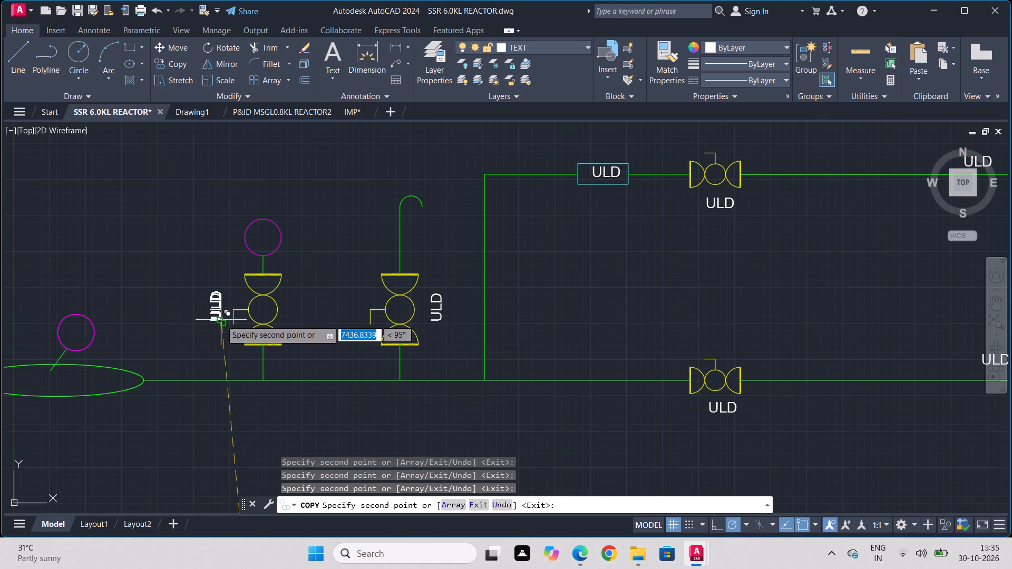
key(Escape)
Copy the ULD text under the CHBR(-20^ C) valve twice, stacked, into the circle above the vertical valve on the CHWR(-5^ C) line.
click(722, 205)
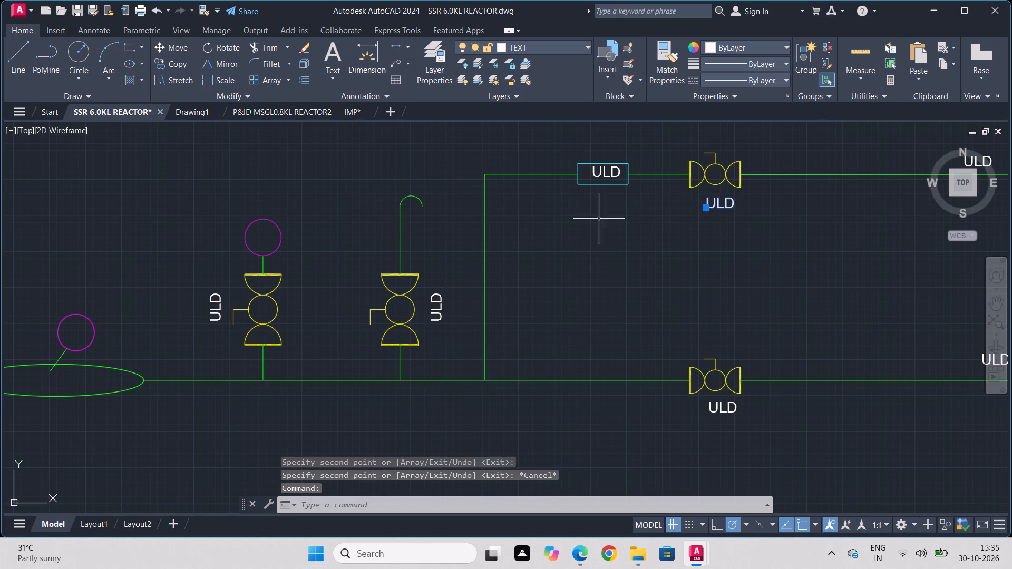
click(172, 61)
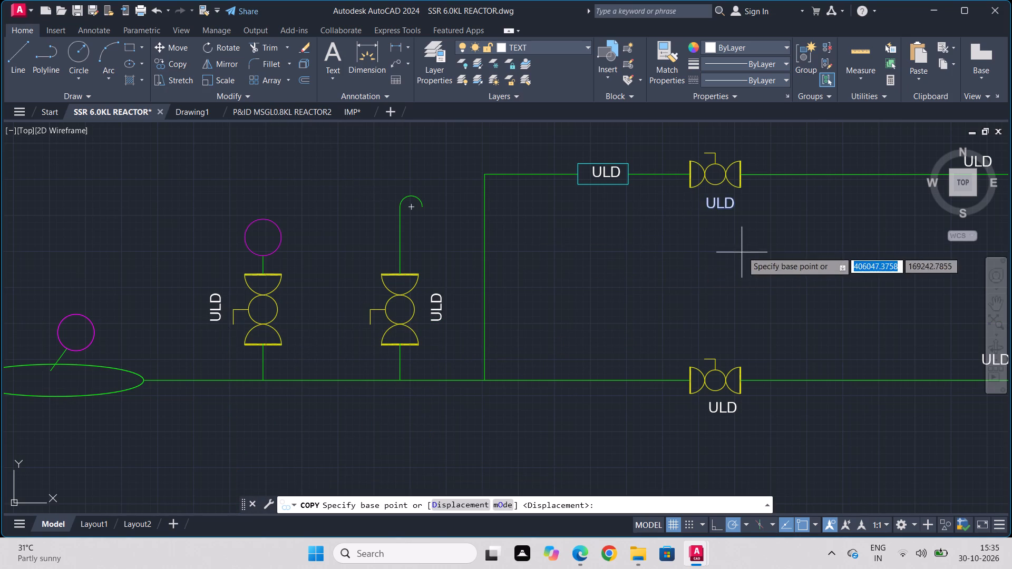
click(715, 211)
scroll(256, 239, up, 1)
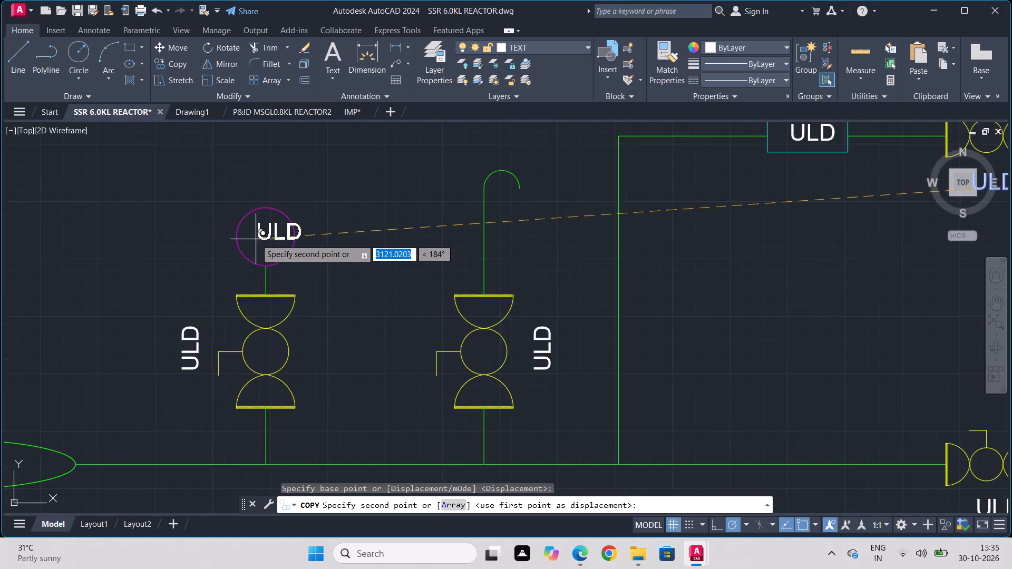
scroll(256, 239, up, 2)
click(226, 217)
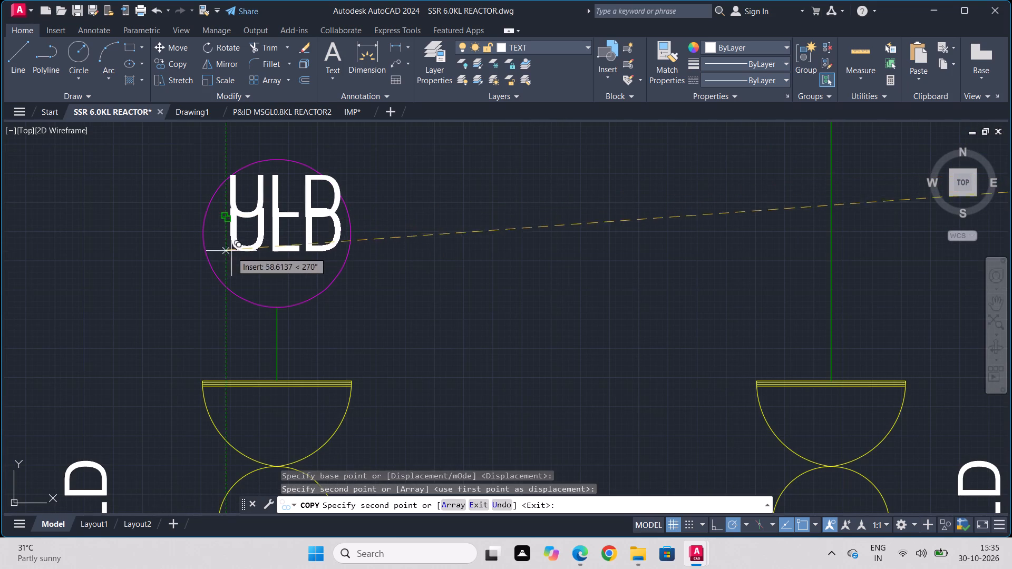
click(234, 282)
Place two stacked ULD copies in the instrument circle above the ellipse on the CHWR(-5^ C) line.
scroll(81, 331, down, 1)
middle_drag(81, 331, 538, 236)
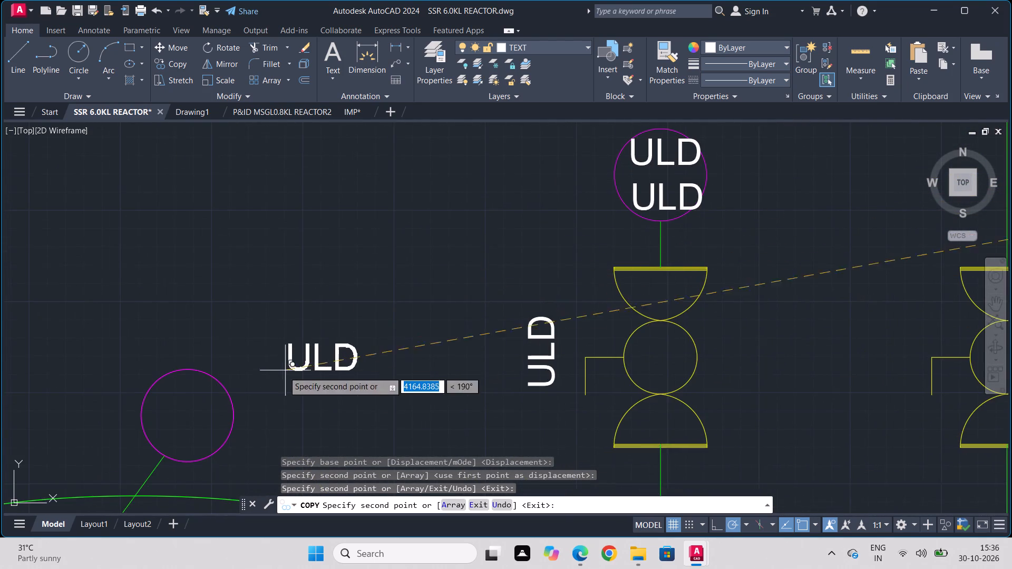
middle_drag(270, 381, 452, 193)
scroll(297, 234, up, 1)
click(356, 207)
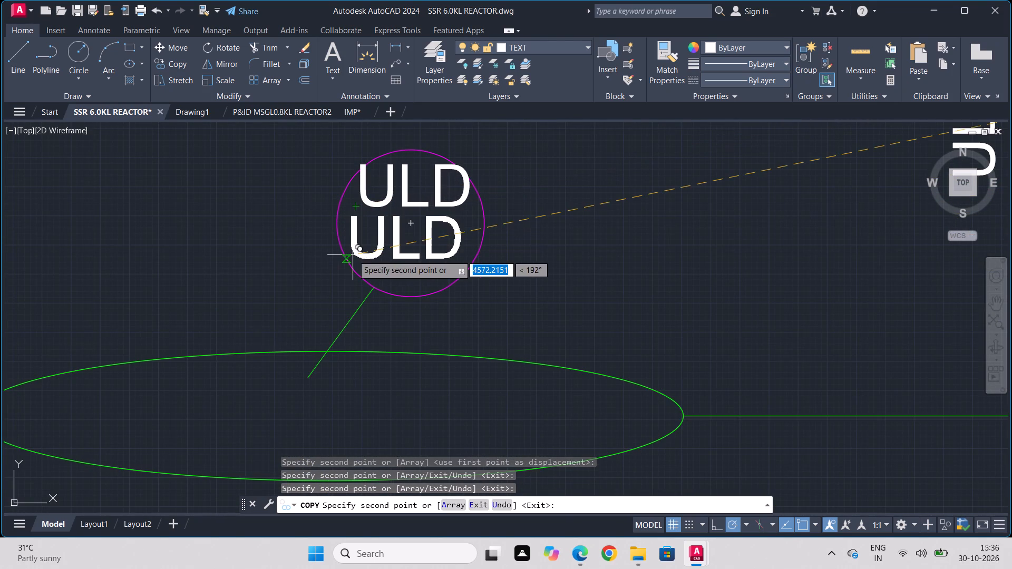
click(353, 255)
Place two stacked ULD copies in the instrument circle above the ellipse on the upper CHWS(+5^ C) line.
scroll(605, 348, down, 2)
middle_drag(615, 350, 429, 169)
scroll(675, 427, down, 1)
middle_drag(676, 427, 623, 198)
scroll(399, 411, up, 3)
click(407, 366)
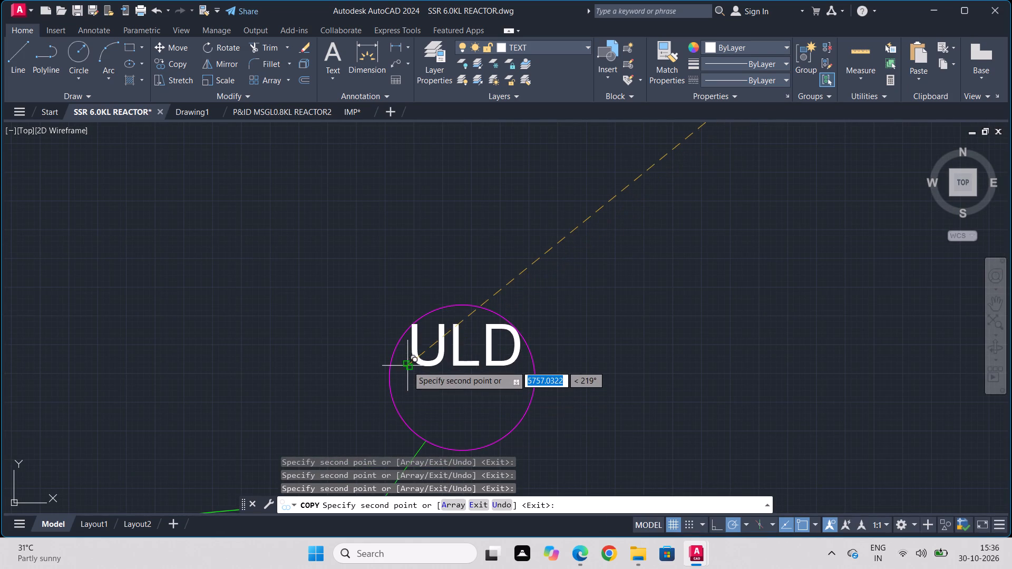
click(405, 421)
Place two stacked ULD copies in the instrument circle above the vertical valve on the CWR line.
scroll(656, 444, down, 2)
middle_drag(656, 444, 629, 336)
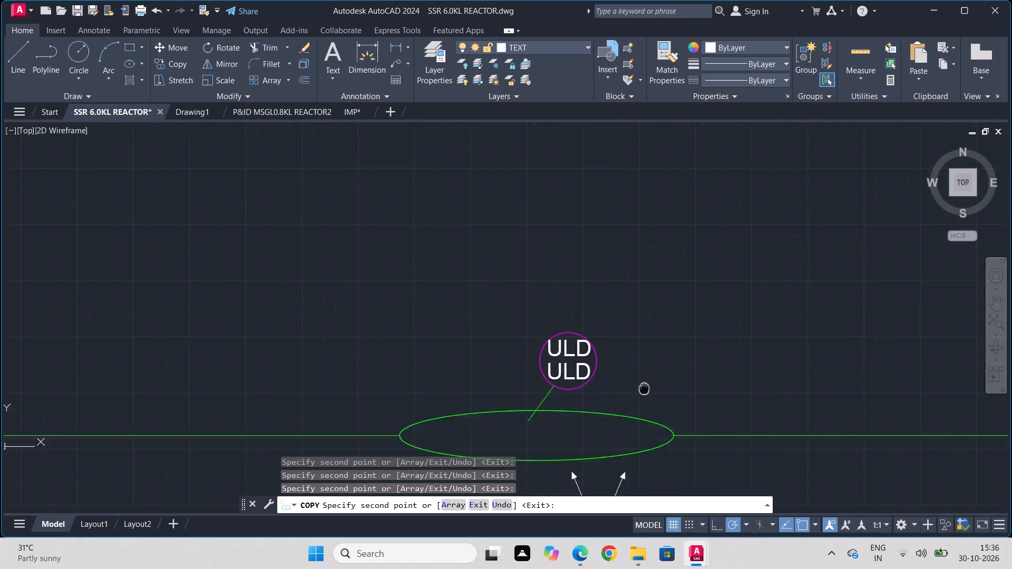
middle_drag(629, 336, 592, 212)
scroll(704, 392, down, 2)
middle_drag(698, 368, 660, 237)
scroll(660, 386, up, 3)
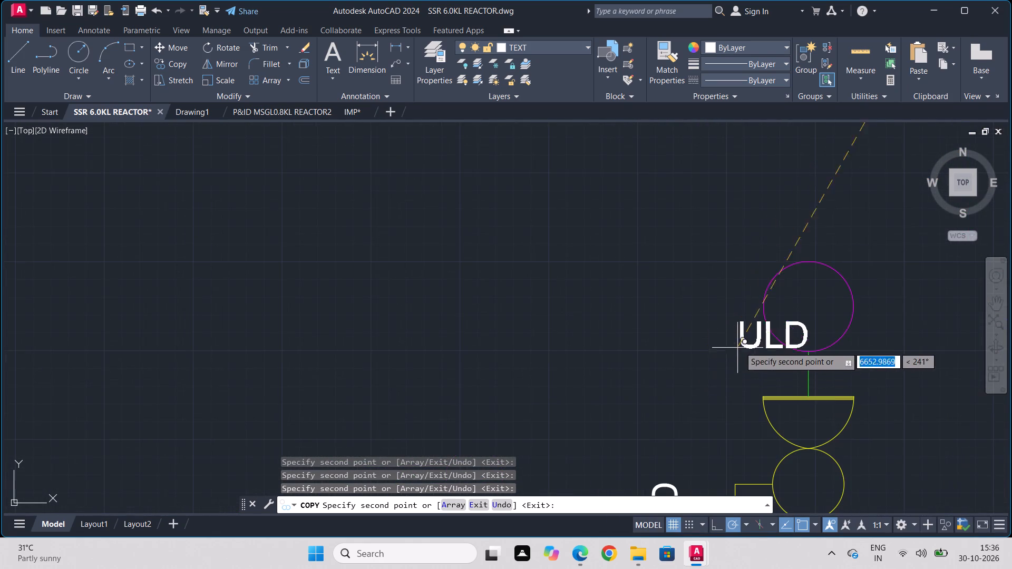
click(774, 303)
click(777, 338)
Place two stacked ULD copies in the instrument circle above the ellipse on the CWR line and end the copying.
middle_drag(558, 438, 610, 212)
click(366, 309)
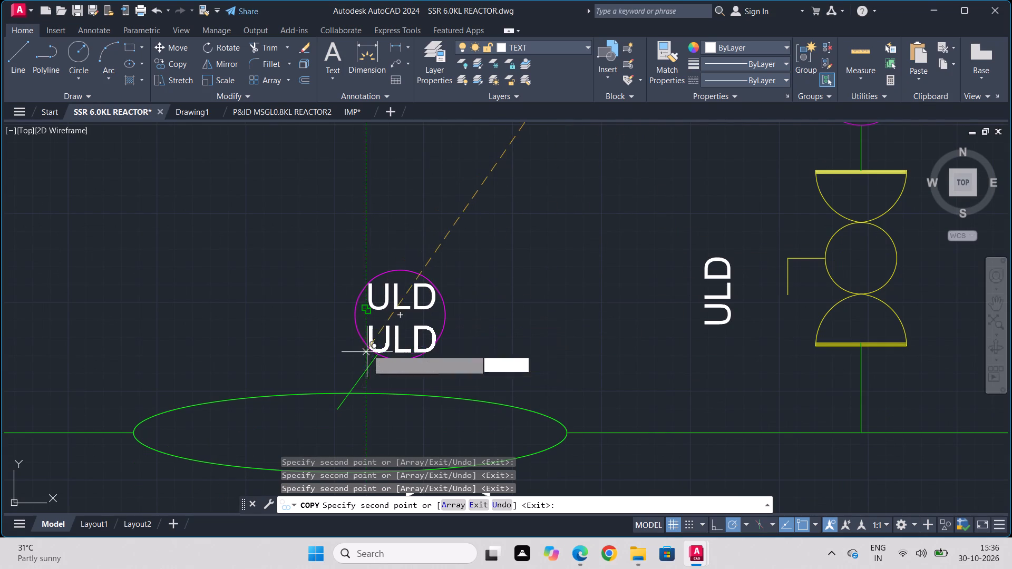
click(368, 349)
scroll(534, 377, down, 2)
middle_drag(538, 367, 531, 253)
scroll(634, 436, down, 1)
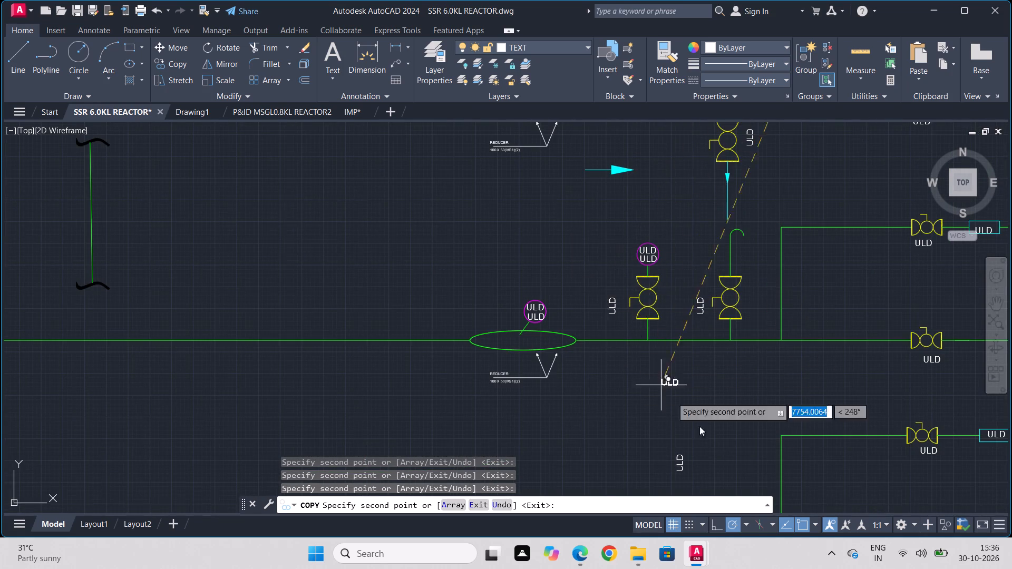
middle_drag(712, 431, 653, 264)
scroll(711, 428, down, 1)
scroll(635, 262, up, 1)
key(Escape)
Delete the stray vertical ULD text between the CWR line and the lowest CHWS(+5 ^ C) line.
drag(659, 260, 654, 265)
click(602, 338)
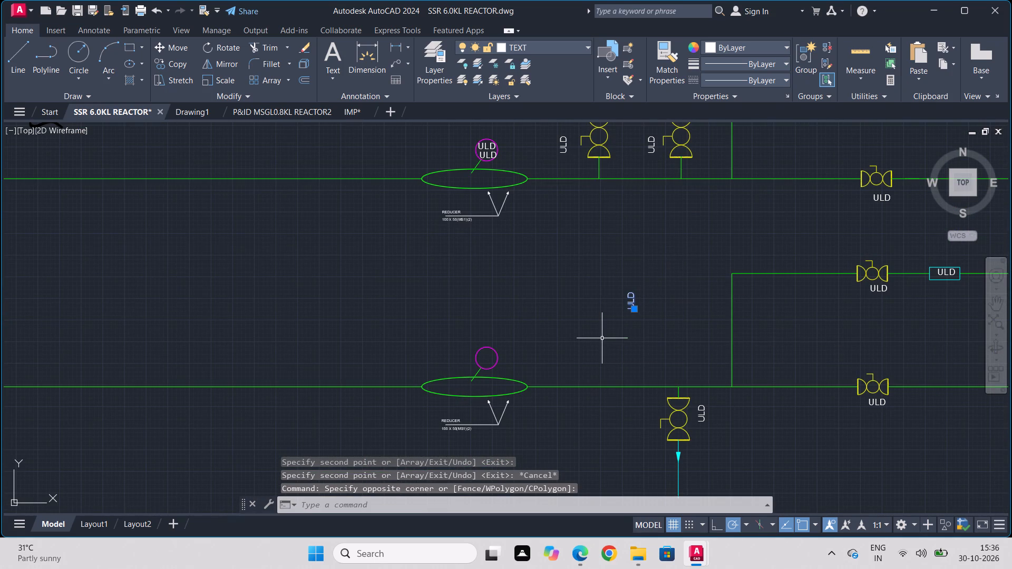
key(Delete)
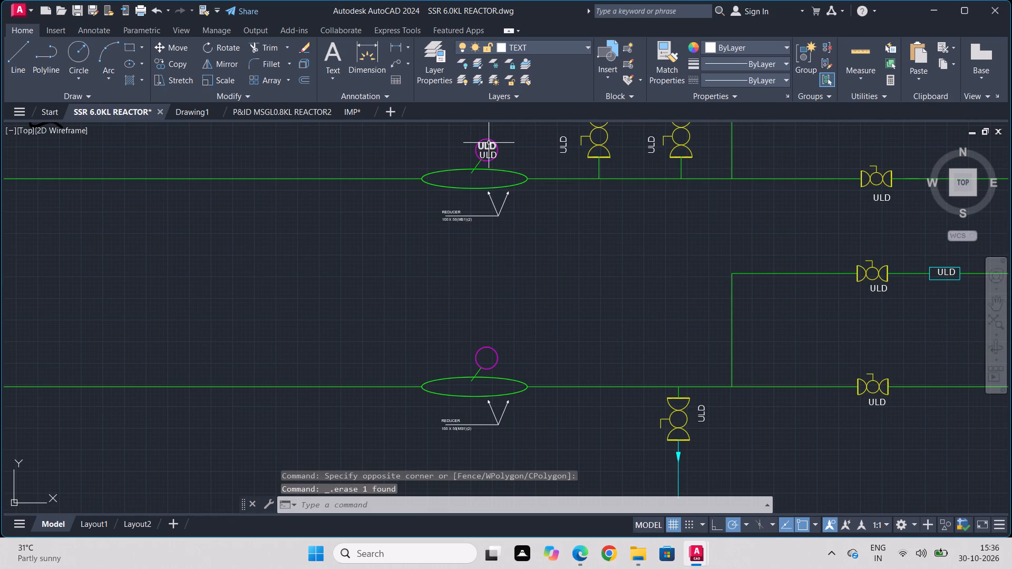
Copy the upper ULD text from the CWR ellipse's circle twice, stacked, into the circle above the lowest CHWS(+5 ^ C) line's ellipse.
click(489, 143)
click(176, 66)
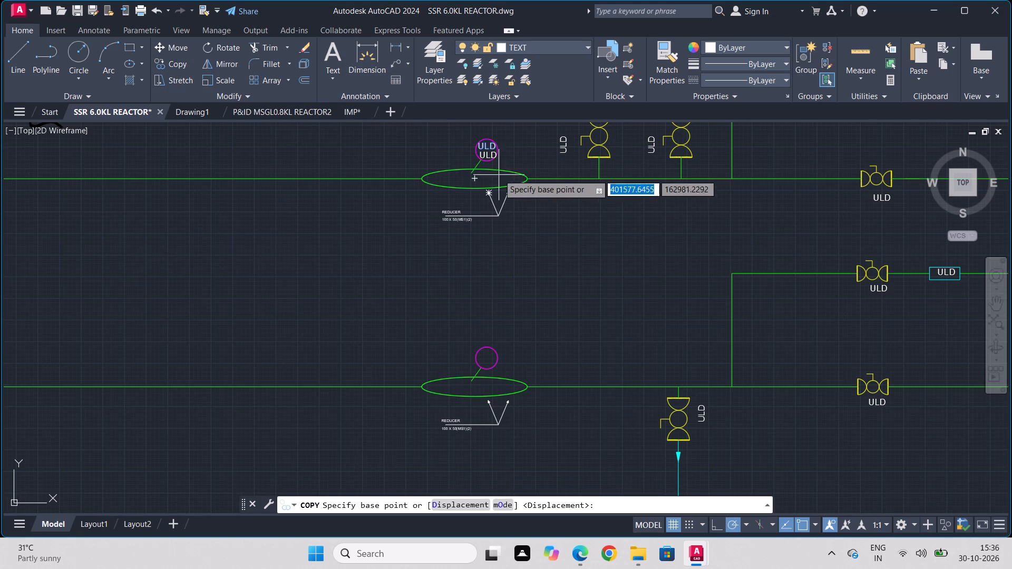
click(476, 148)
scroll(481, 360, up, 4)
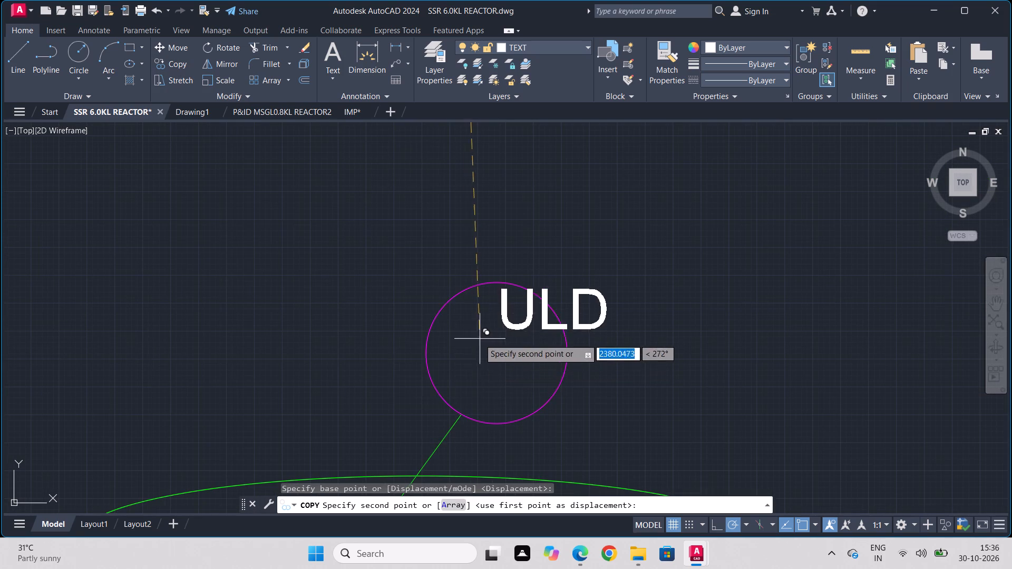
click(421, 358)
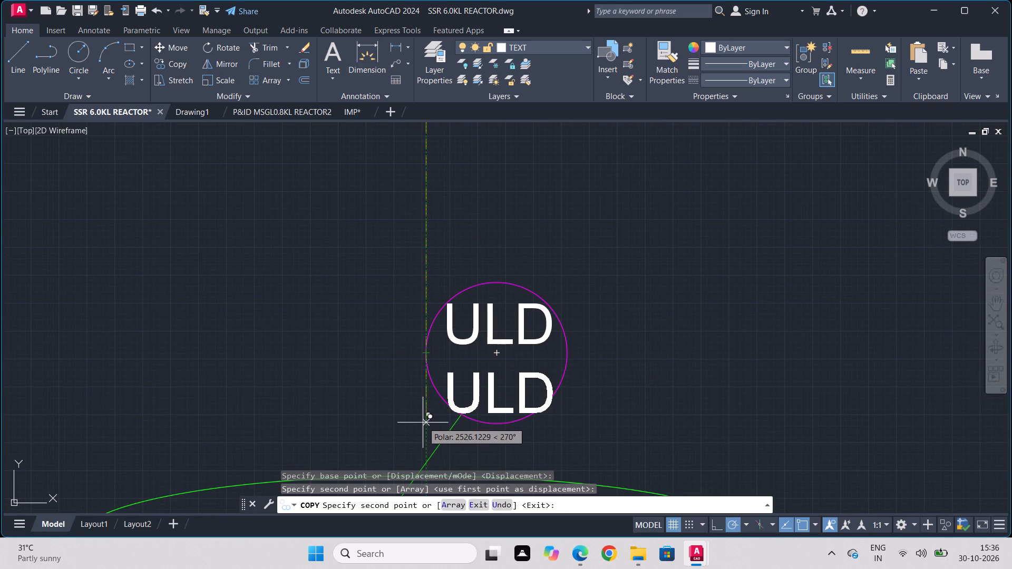
click(426, 411)
key(Escape)
Scale up the ULD label above the CHBR(-20^ C) line freehand to slightly under twice its size.
scroll(699, 350, down, 3)
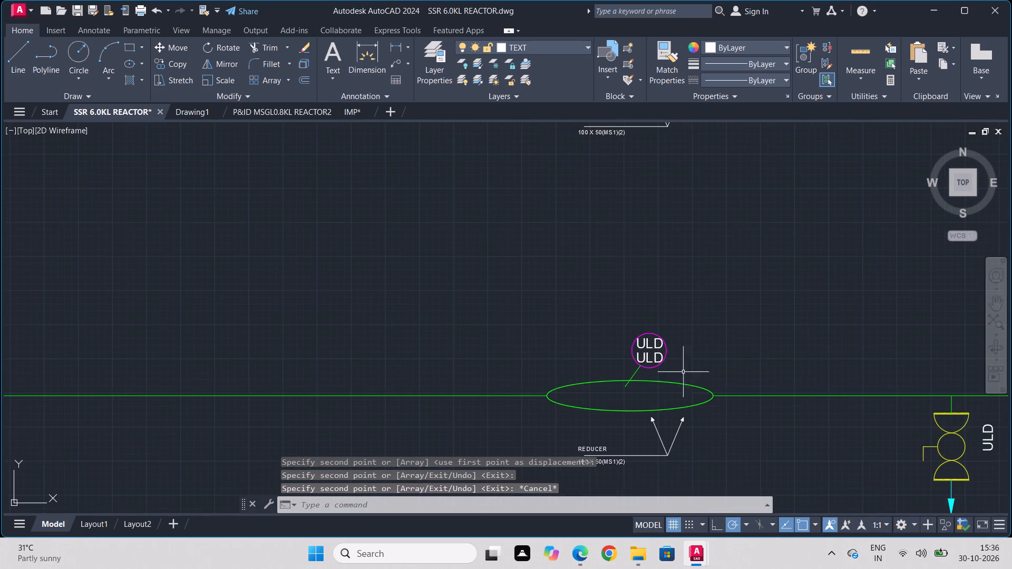
scroll(732, 365, down, 3)
middle_drag(810, 321, 524, 460)
scroll(501, 478, down, 2)
scroll(566, 300, up, 2)
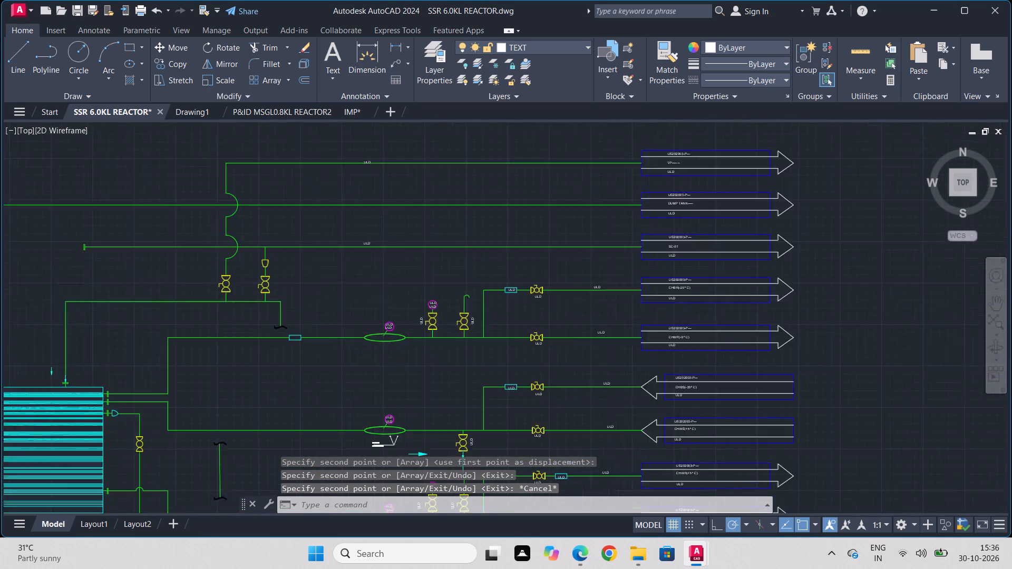
scroll(566, 300, up, 1)
scroll(489, 302, up, 2)
click(865, 214)
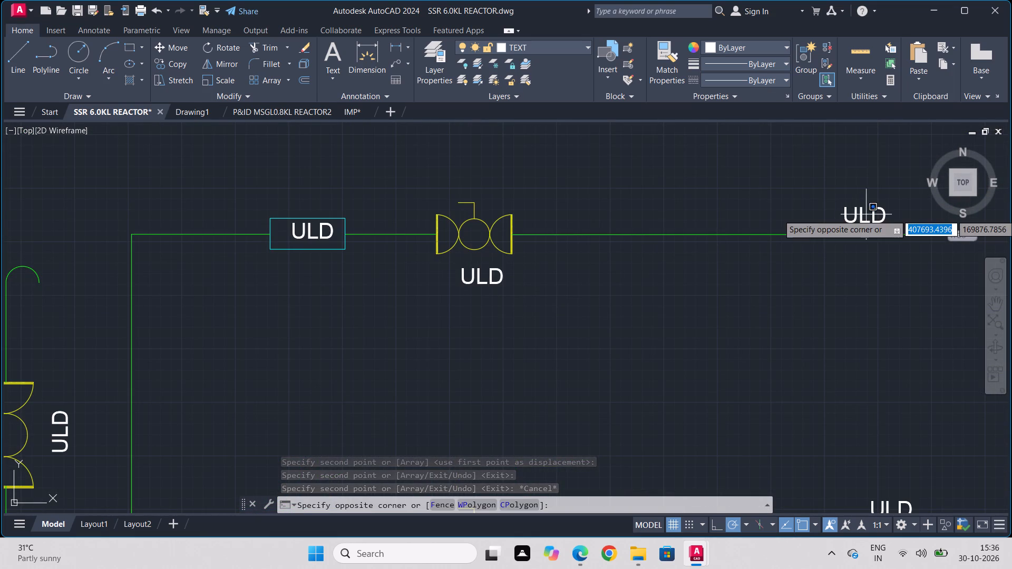
click(851, 222)
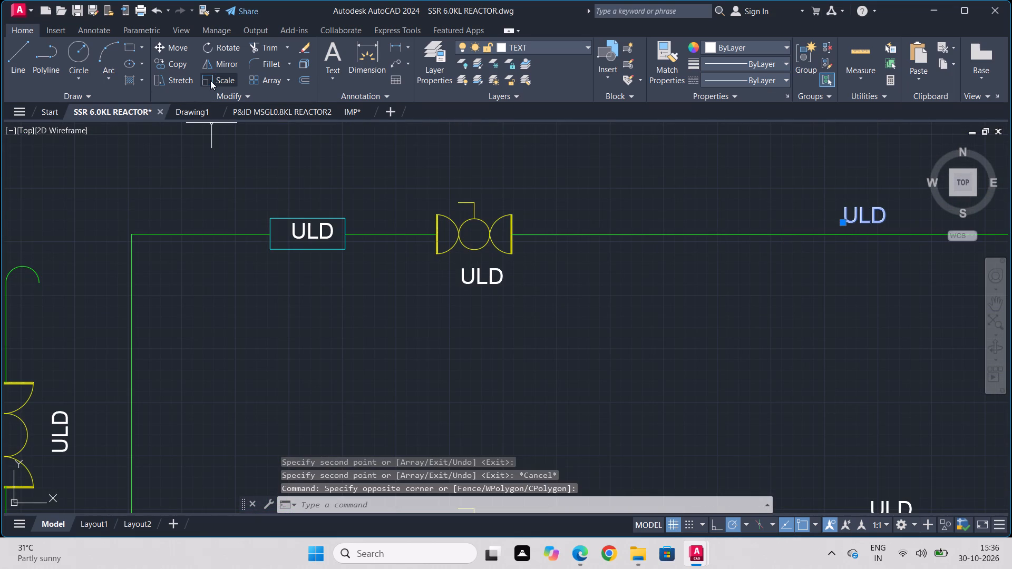
click(210, 81)
click(851, 220)
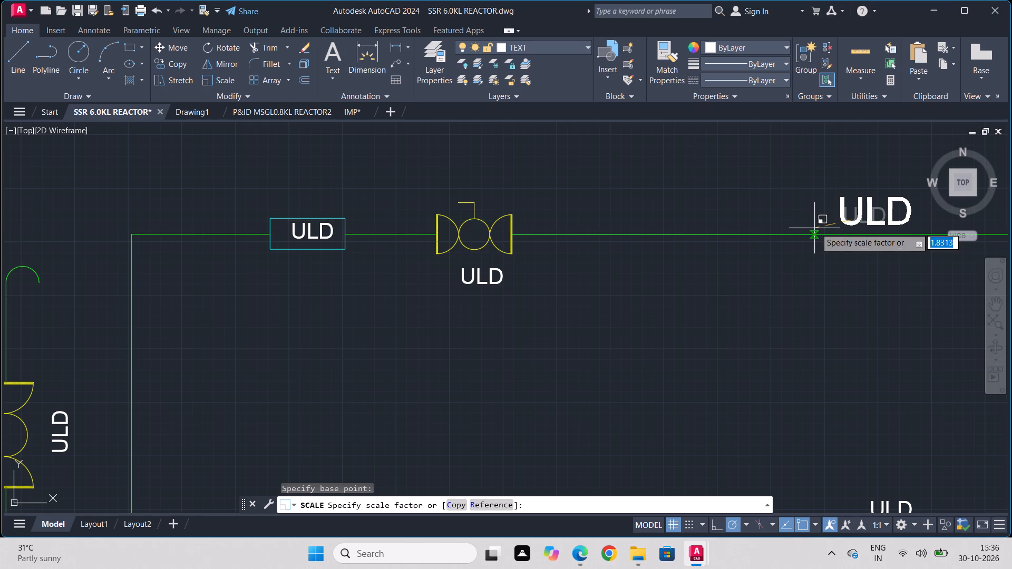
click(816, 228)
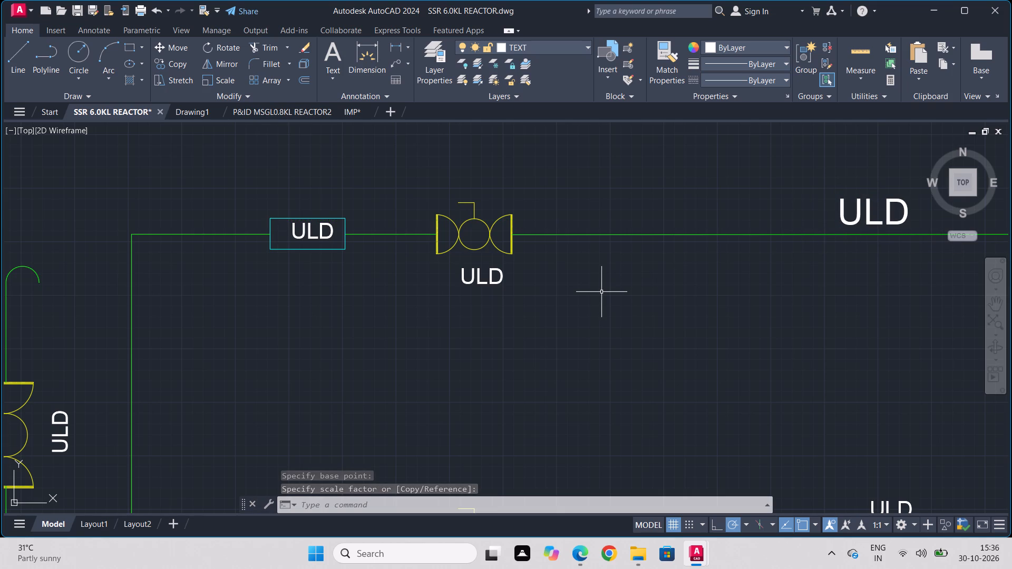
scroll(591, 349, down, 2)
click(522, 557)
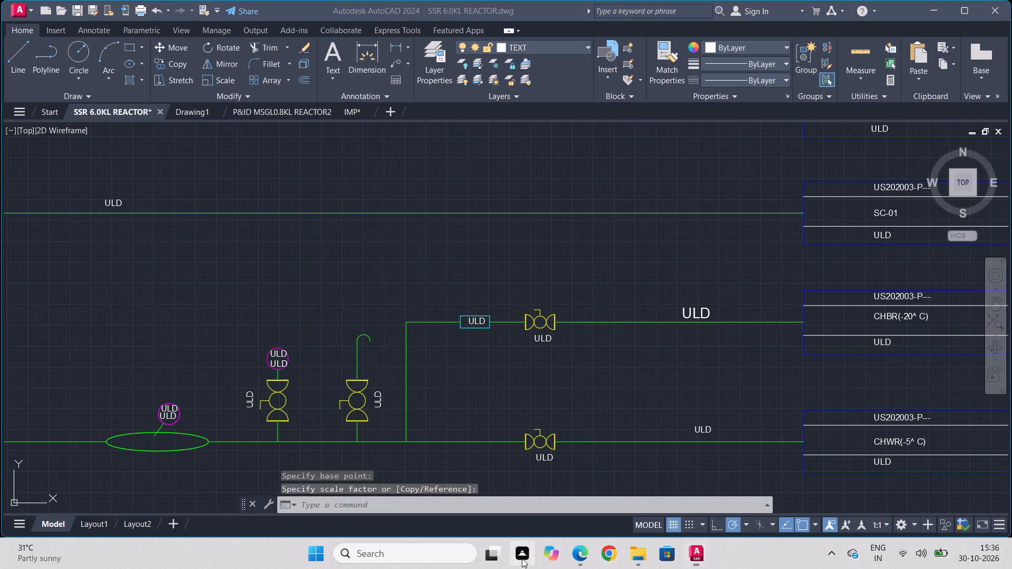
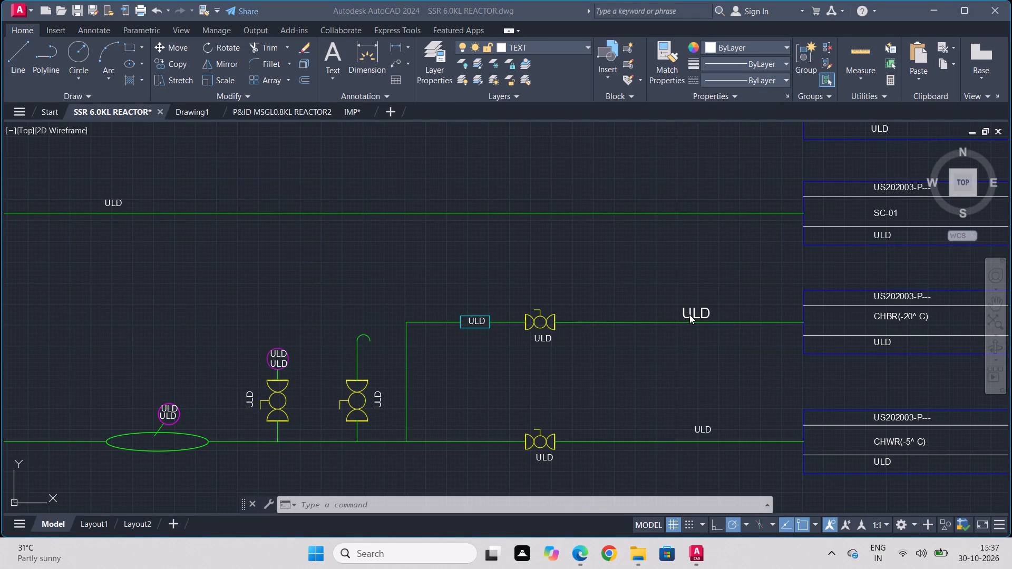
Open the enlarged ULD label above the CHBR(-20^ C) line for text editing.
scroll(664, 250, down, 2)
scroll(637, 278, up, 1)
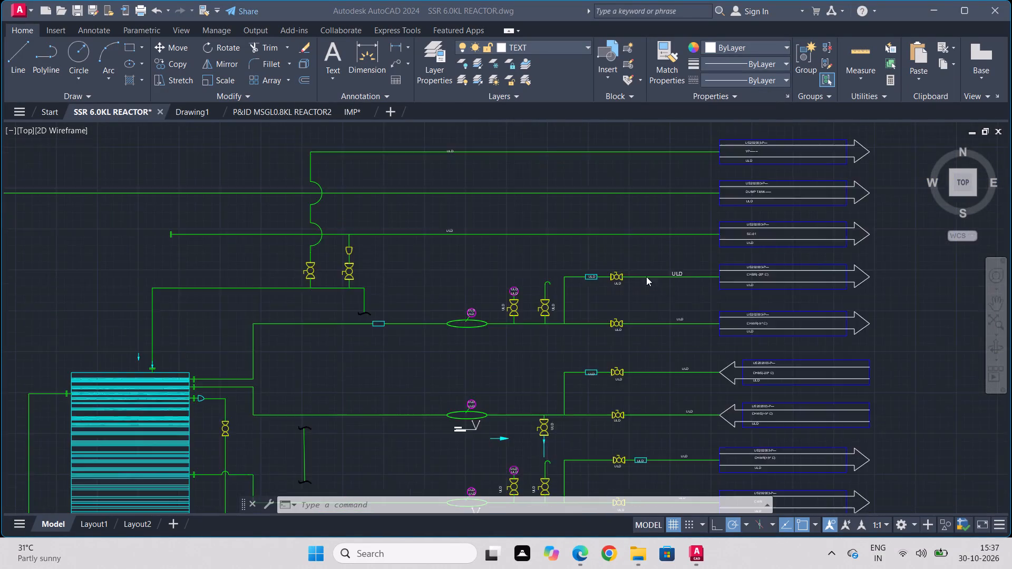
scroll(646, 277, up, 1)
click(716, 264)
click(703, 269)
right_click(703, 269)
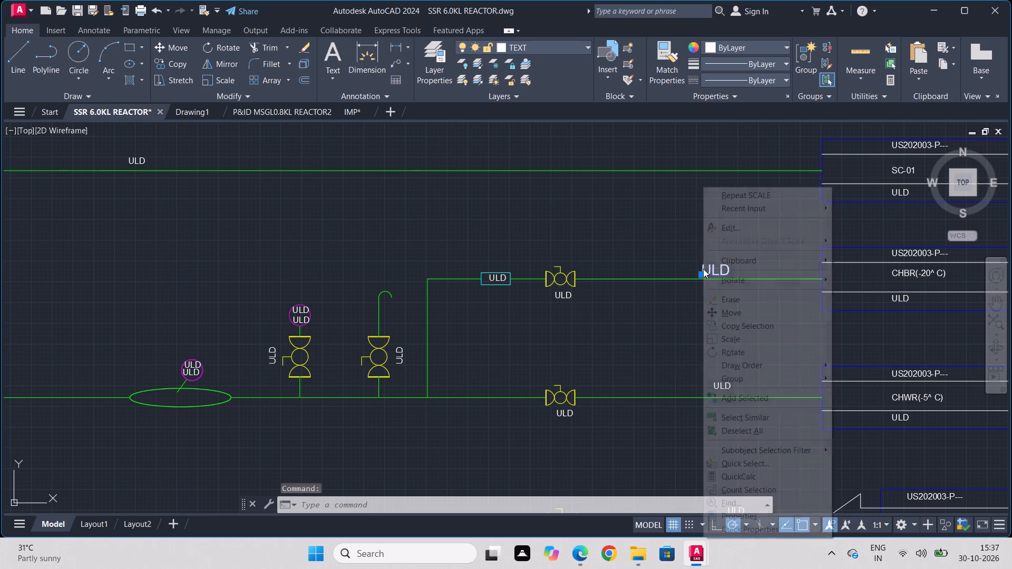
click(749, 228)
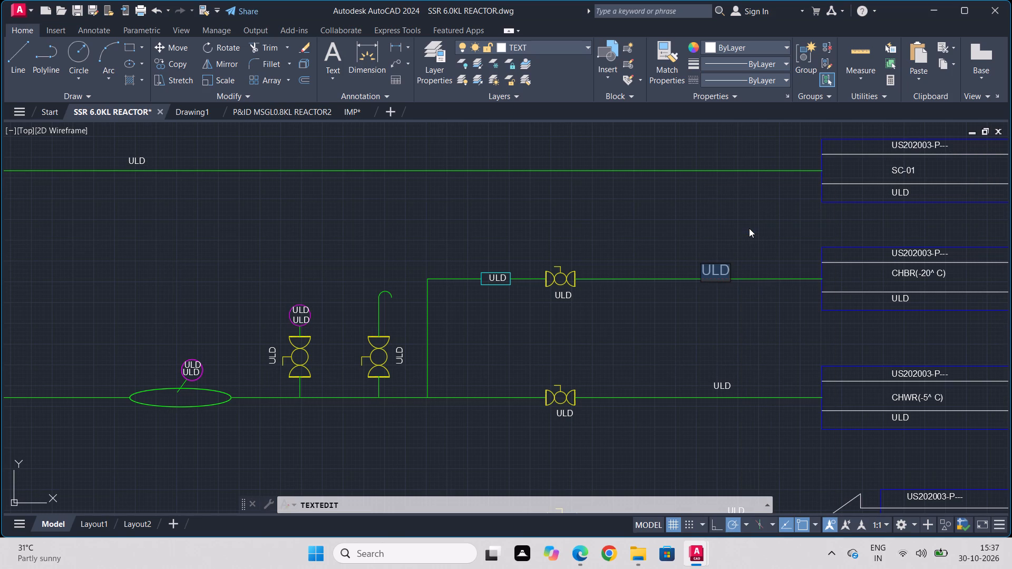
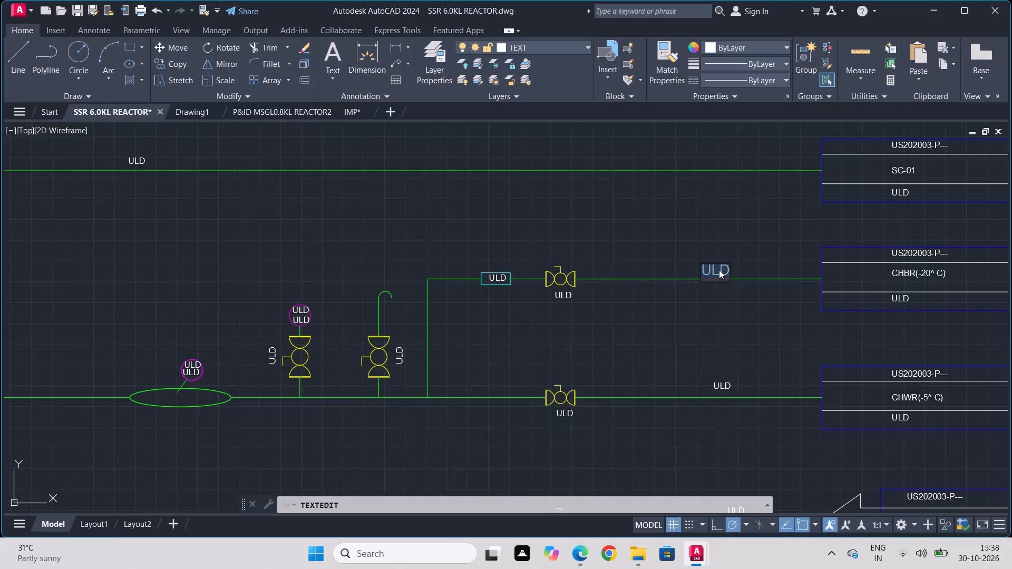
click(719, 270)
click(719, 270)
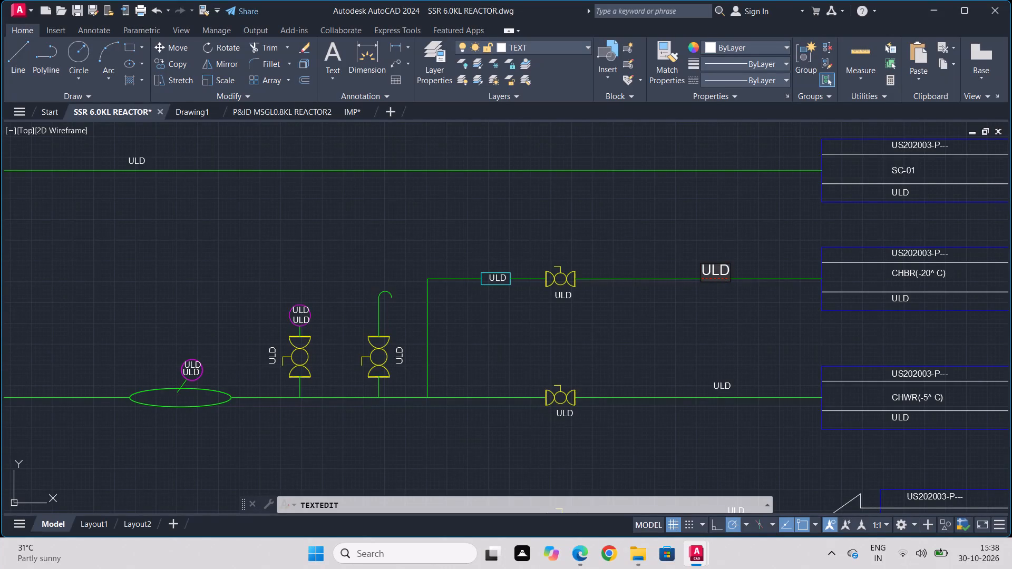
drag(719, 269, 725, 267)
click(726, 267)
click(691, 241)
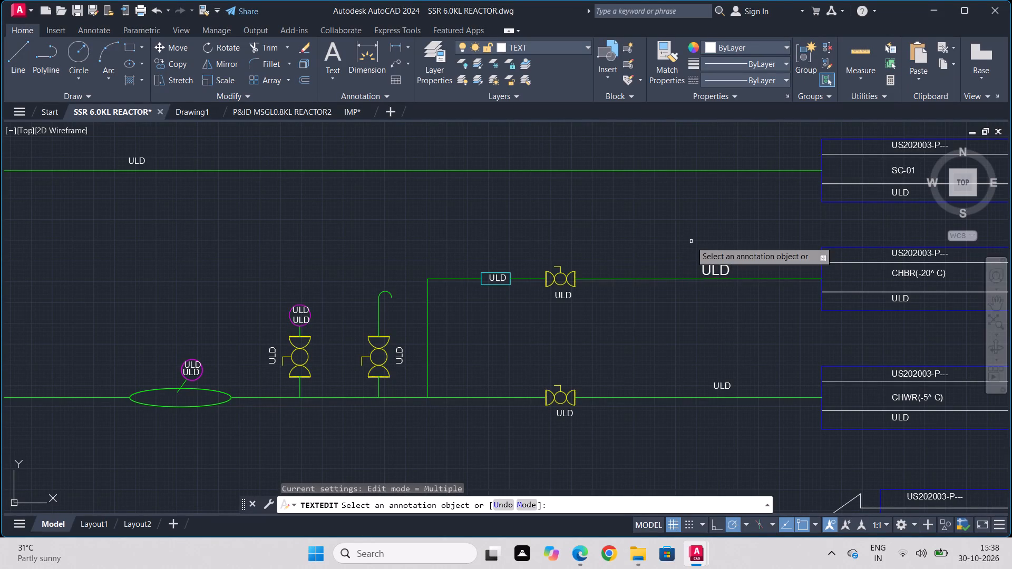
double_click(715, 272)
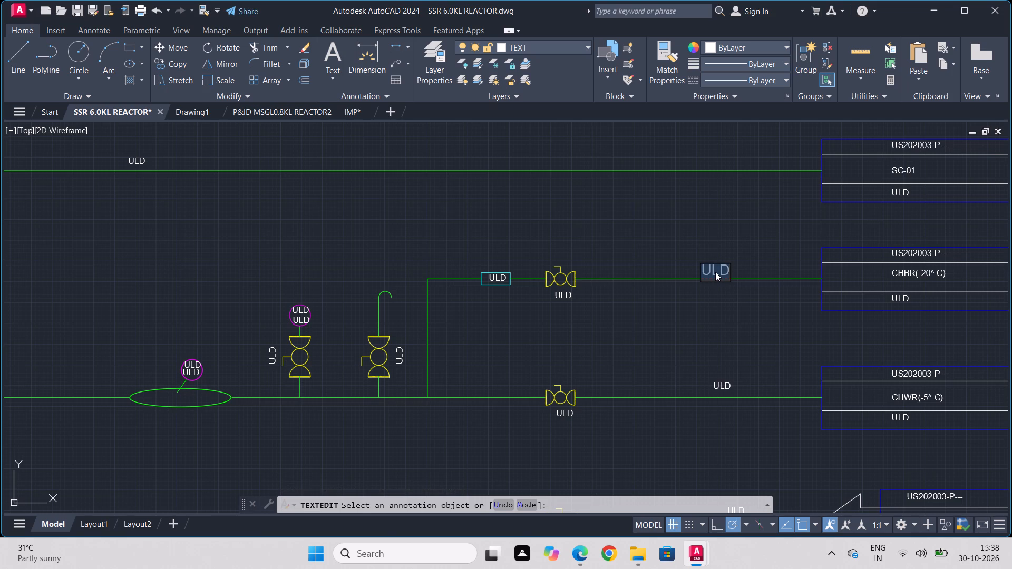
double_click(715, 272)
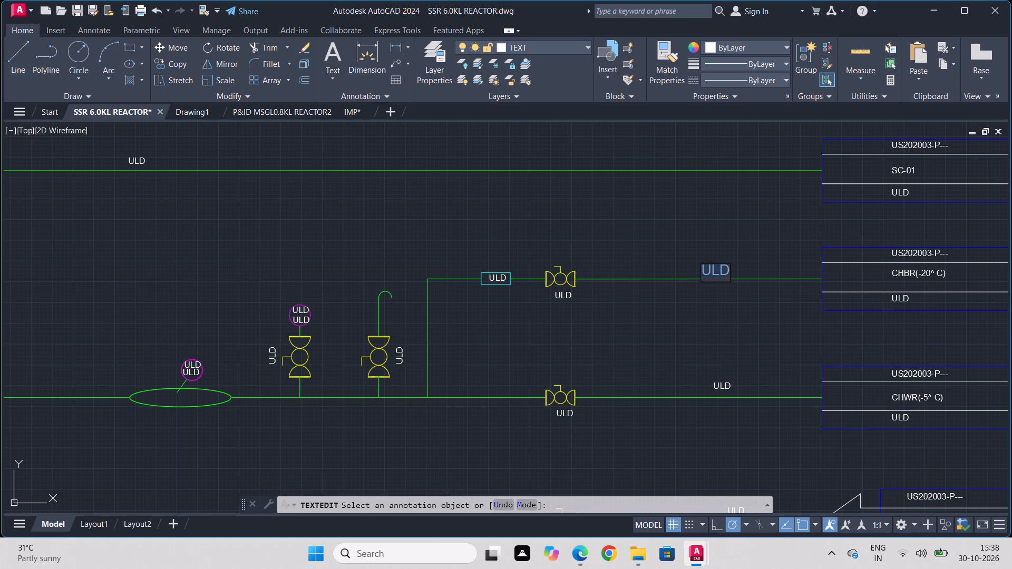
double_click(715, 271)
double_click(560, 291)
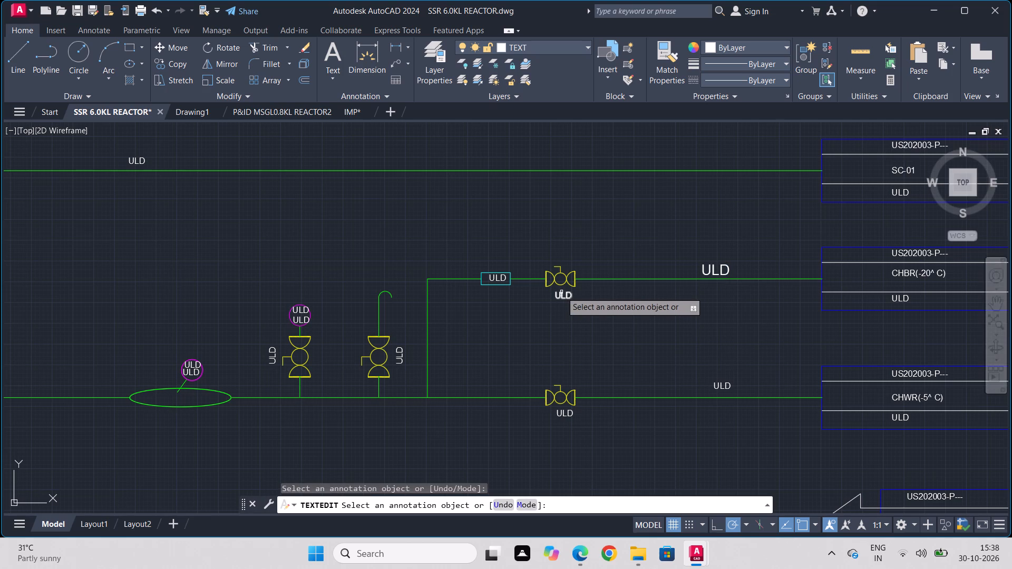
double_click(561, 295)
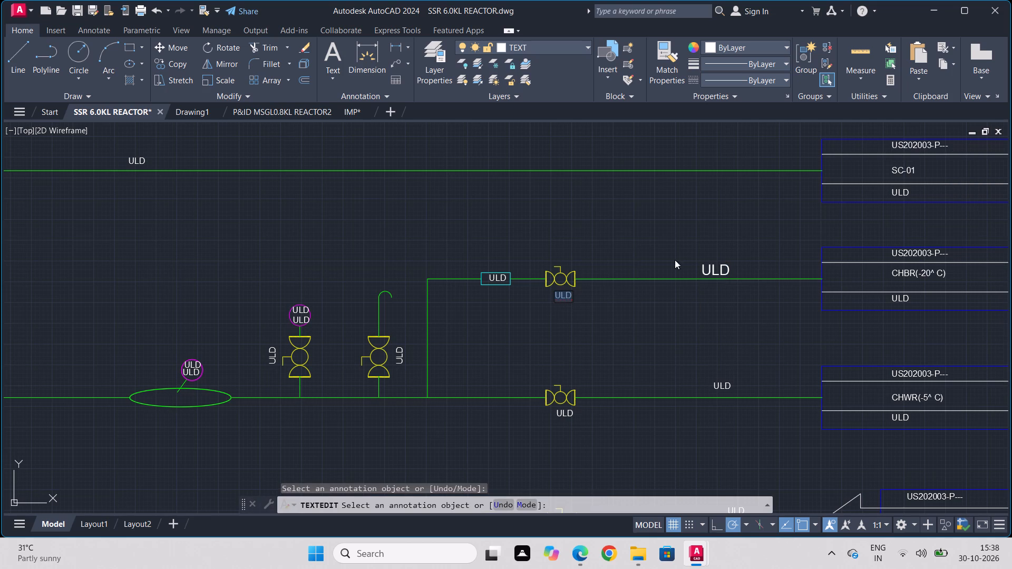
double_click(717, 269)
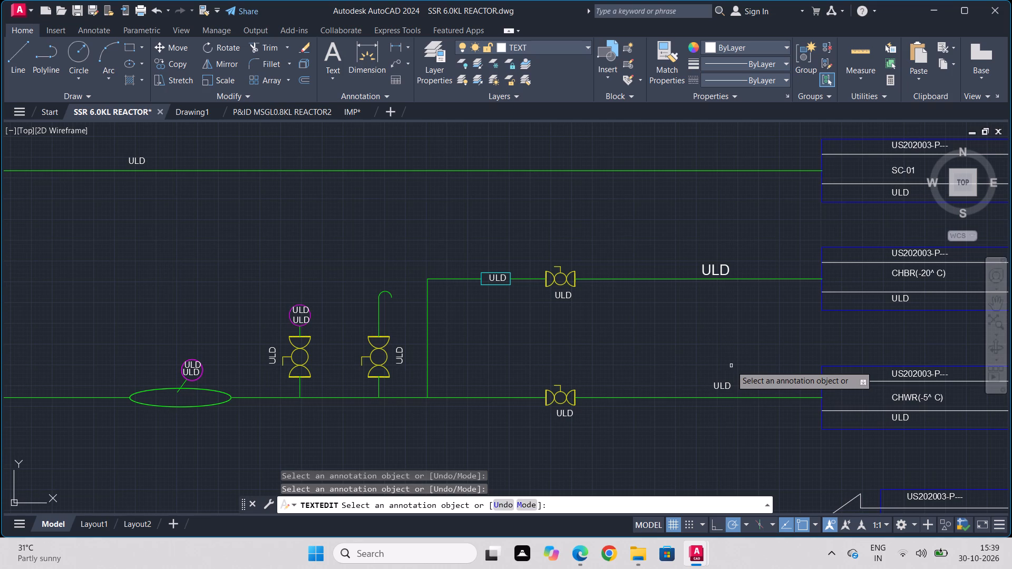
Open the enlarged ULD label above the CHBR(-20^ C) line for text editing again.
scroll(731, 363, down, 1)
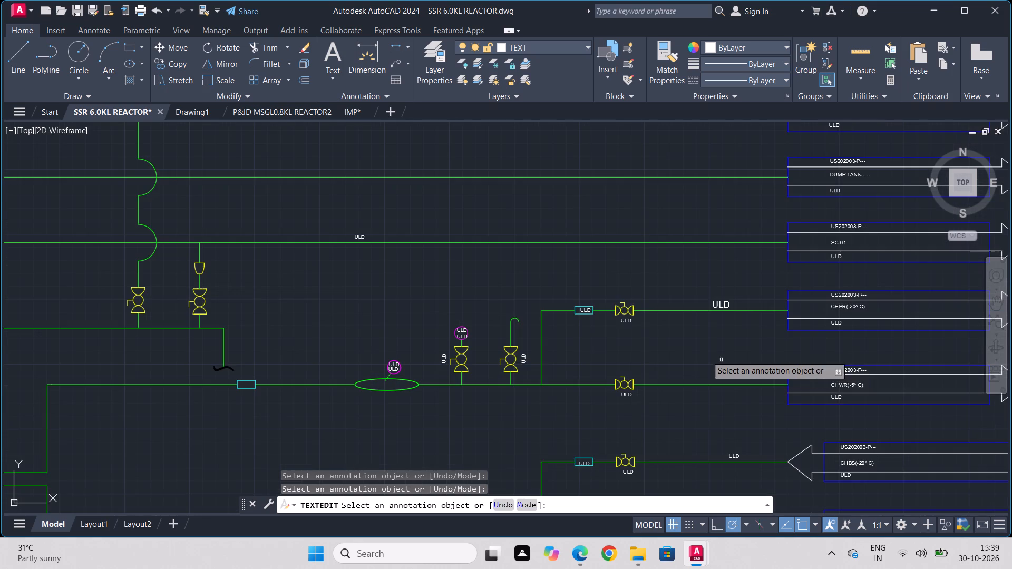
scroll(659, 349, down, 2)
scroll(606, 386, down, 2)
middle_drag(597, 402, 673, 250)
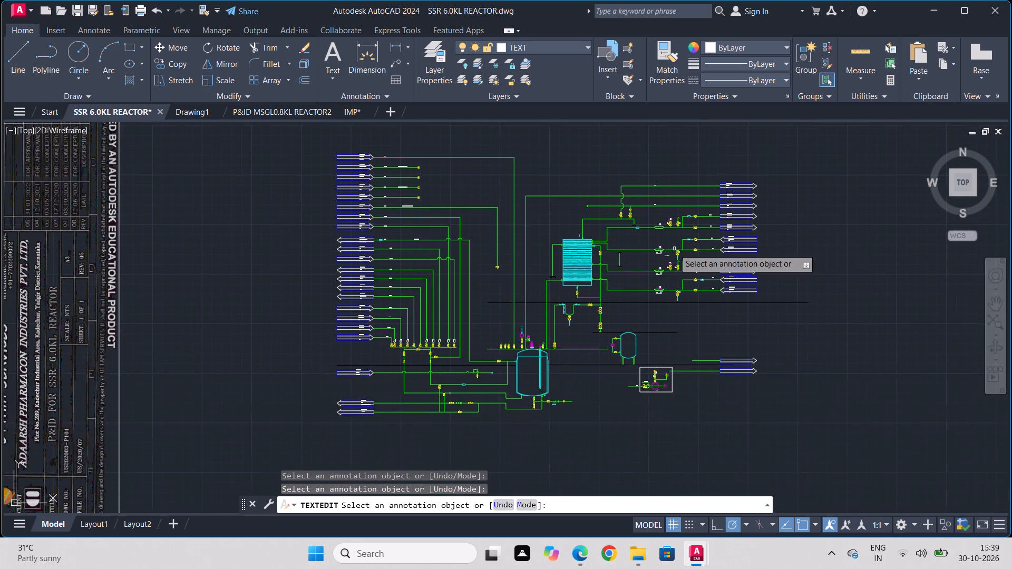
scroll(486, 375, up, 3)
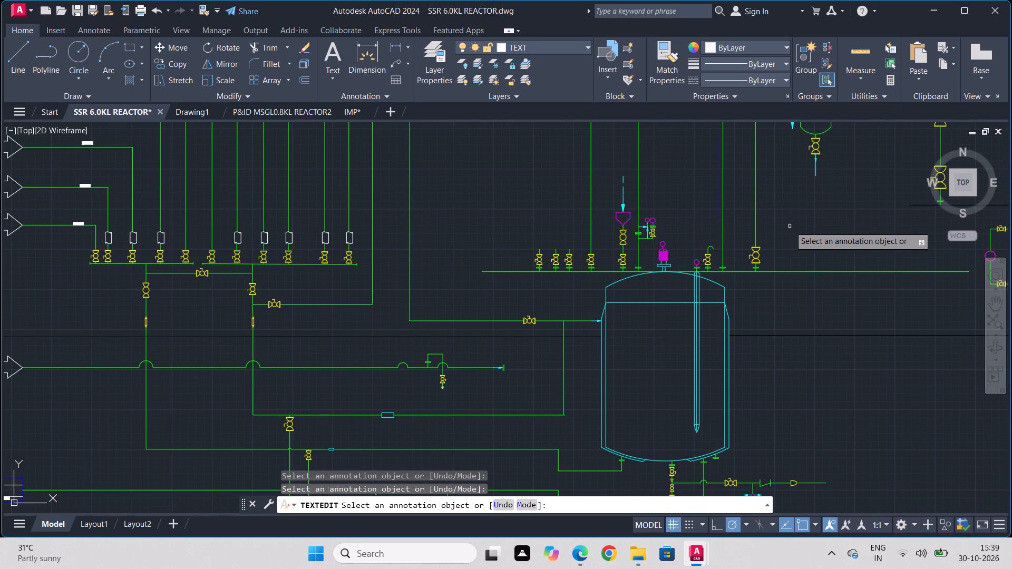
middle_drag(790, 226, 314, 457)
scroll(313, 458, down, 2)
scroll(600, 250, up, 1)
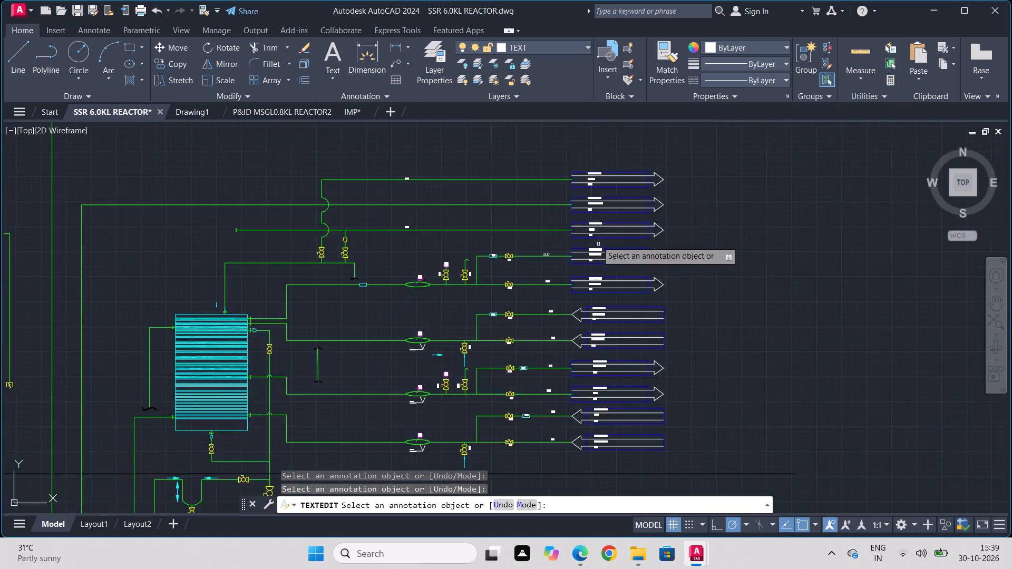
scroll(596, 241, up, 2)
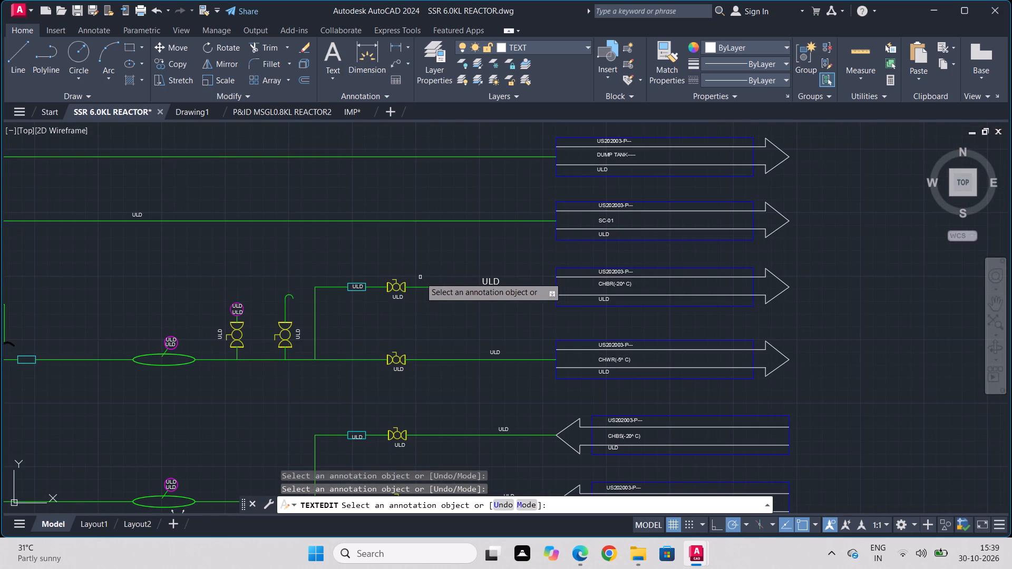
scroll(486, 273, up, 2)
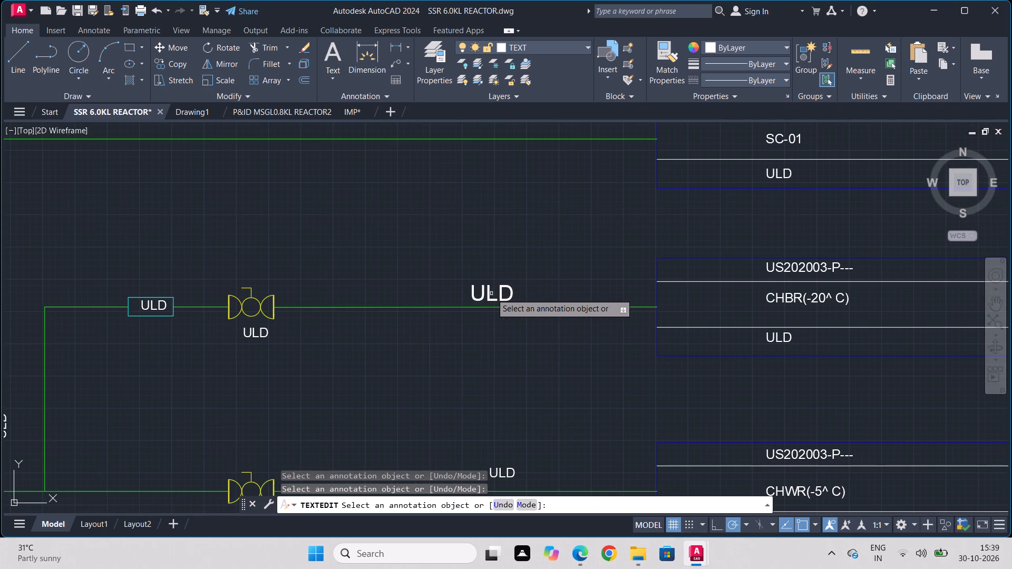
click(491, 293)
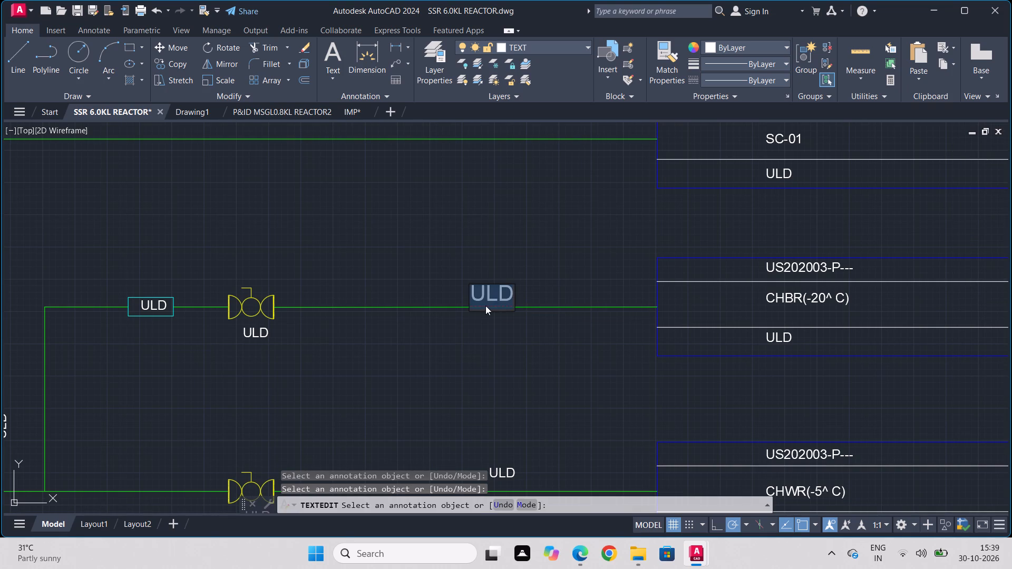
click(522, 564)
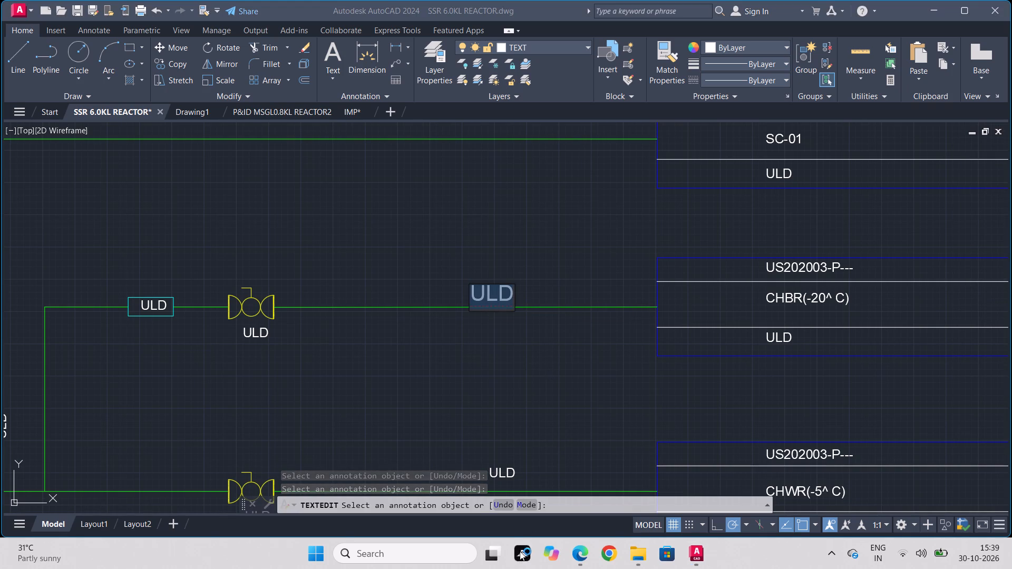
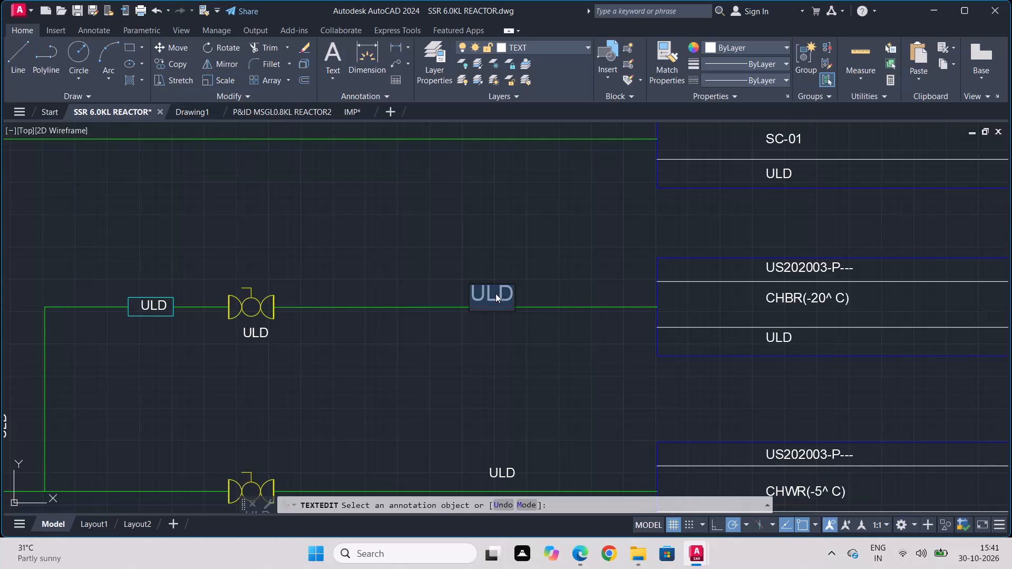
Change the enlarged ULD label above the CHBR(-20^ C) line to MS1/40.
click(495, 295)
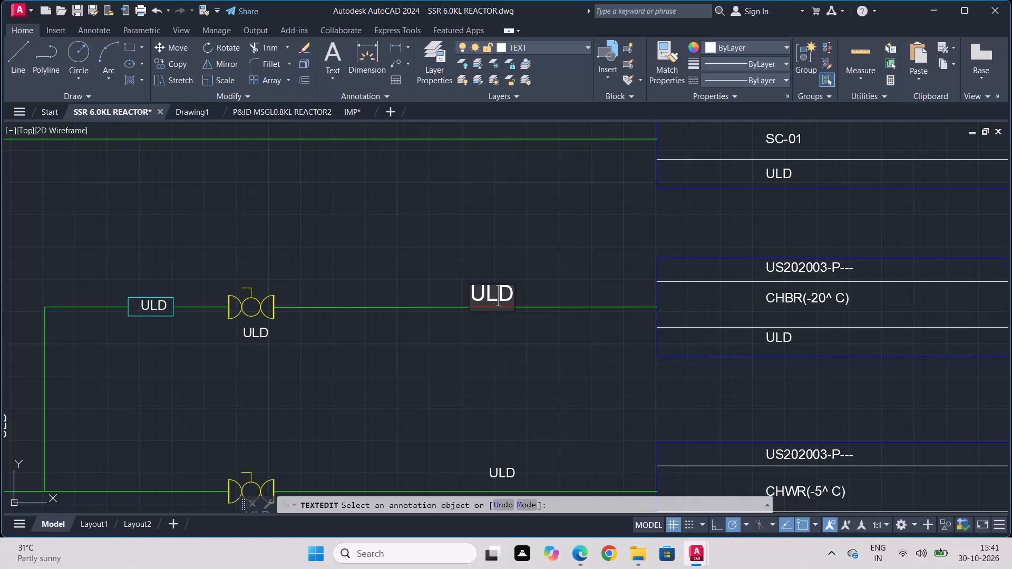
right_click(495, 295)
click(531, 188)
click(512, 289)
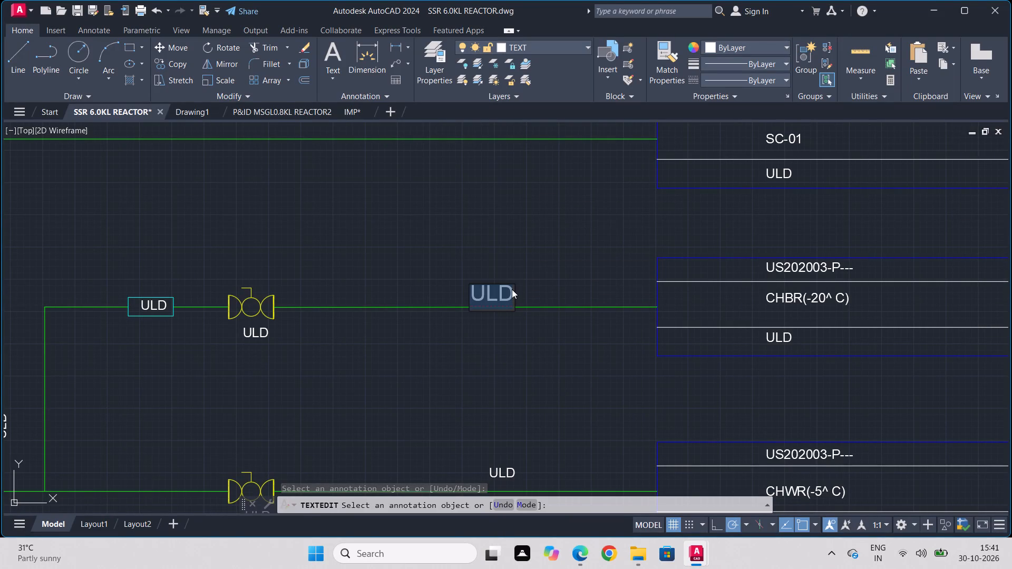
text(MS1/40)
key(Return)
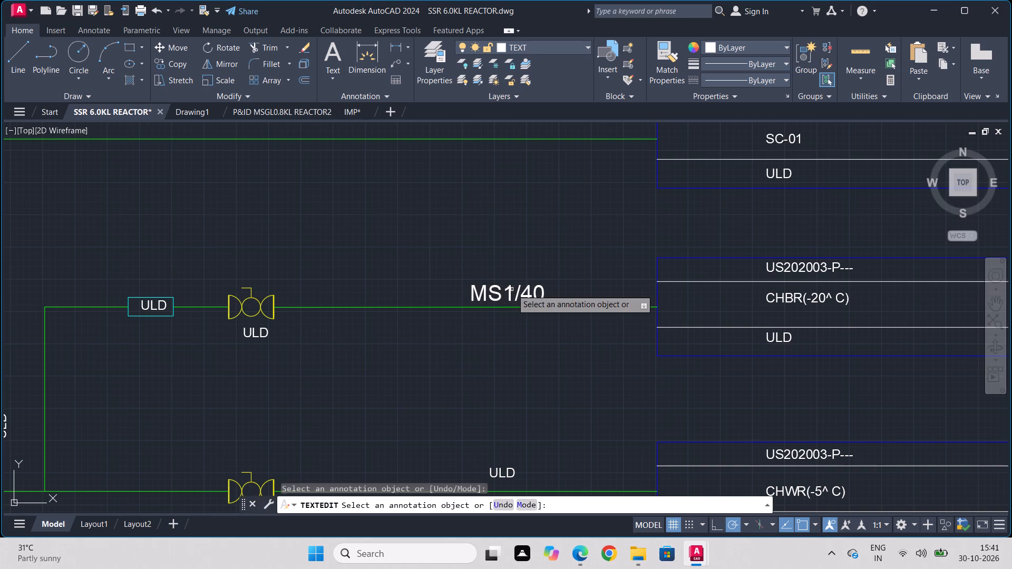
Change the ULD label below the valve on the CHBR(-20^ C) line to BVF1/40.
click(254, 336)
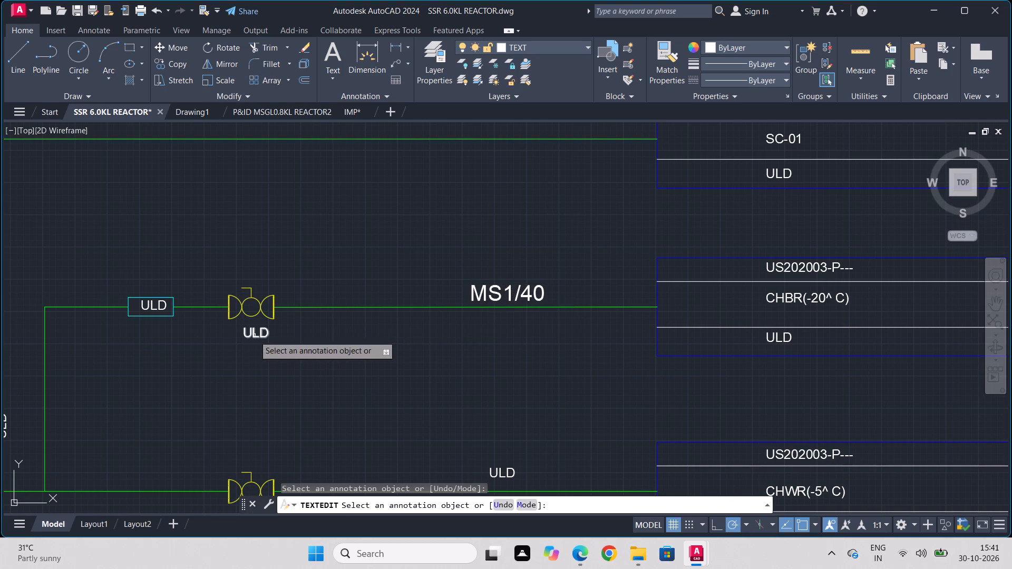
text(BVF1/)
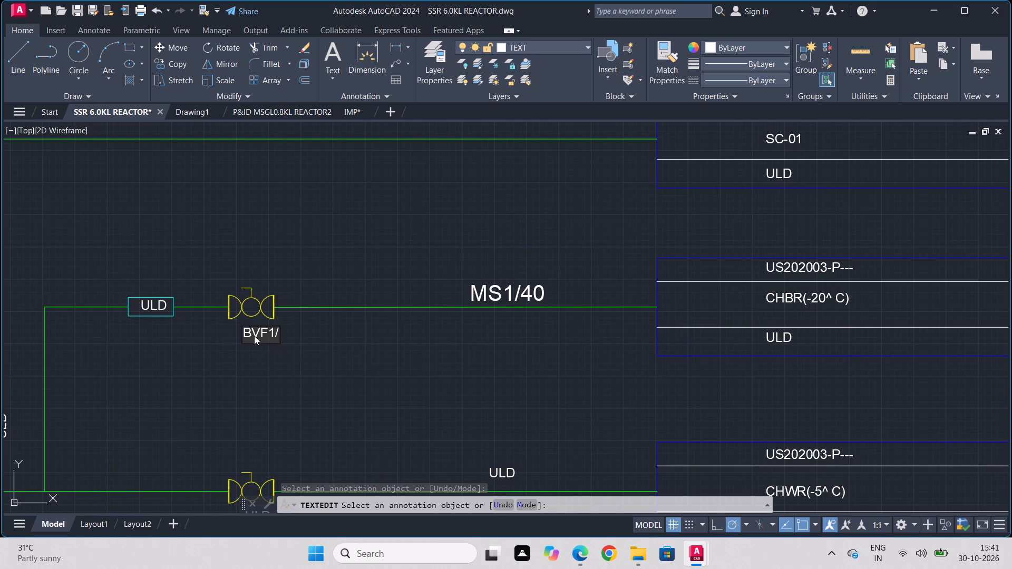
text(40)
key(Return)
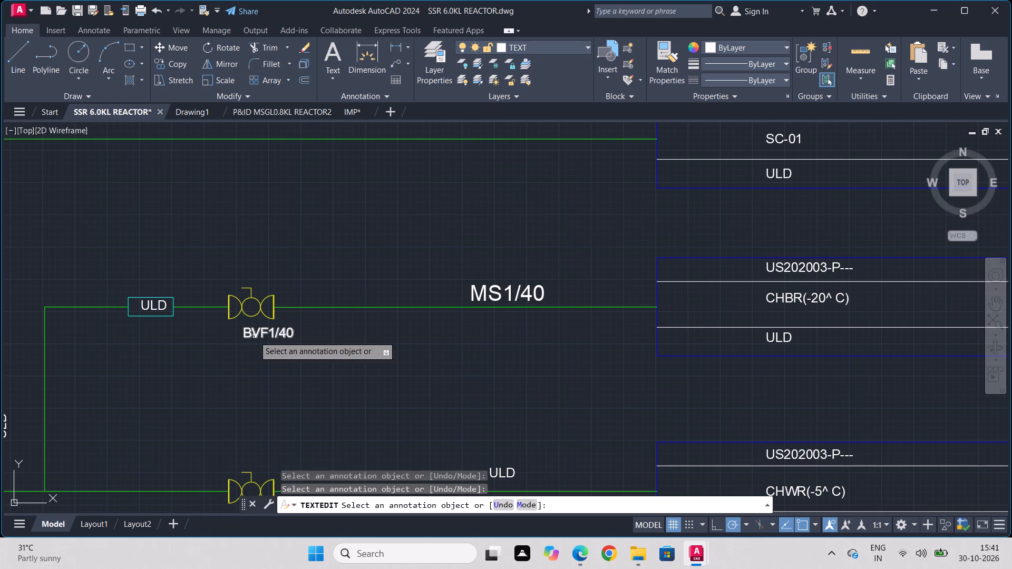
Change the ULD text inside the rectangular component on the CHBR(-20^ C) line to IC.
click(154, 308)
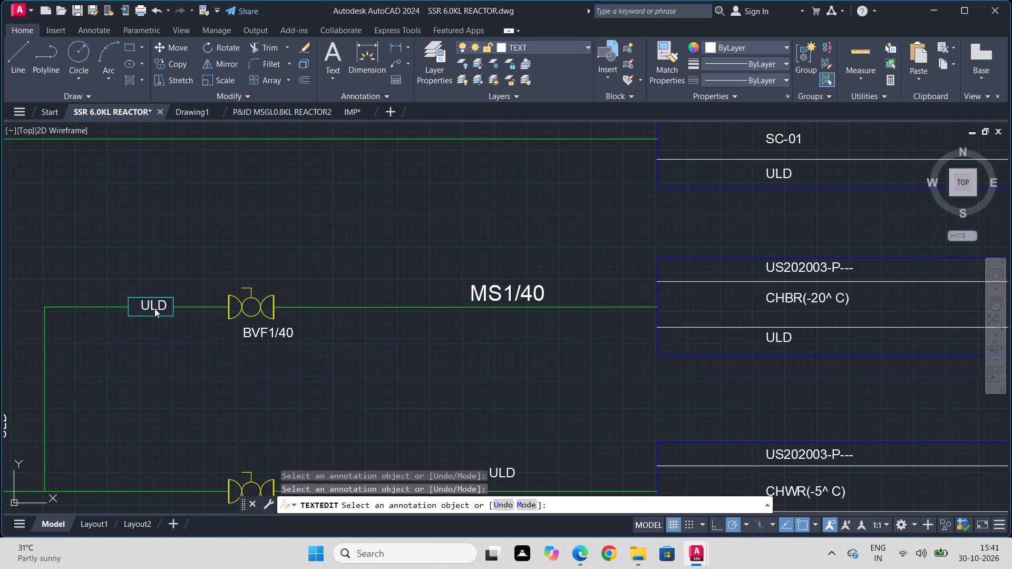
text(IC)
key(Return)
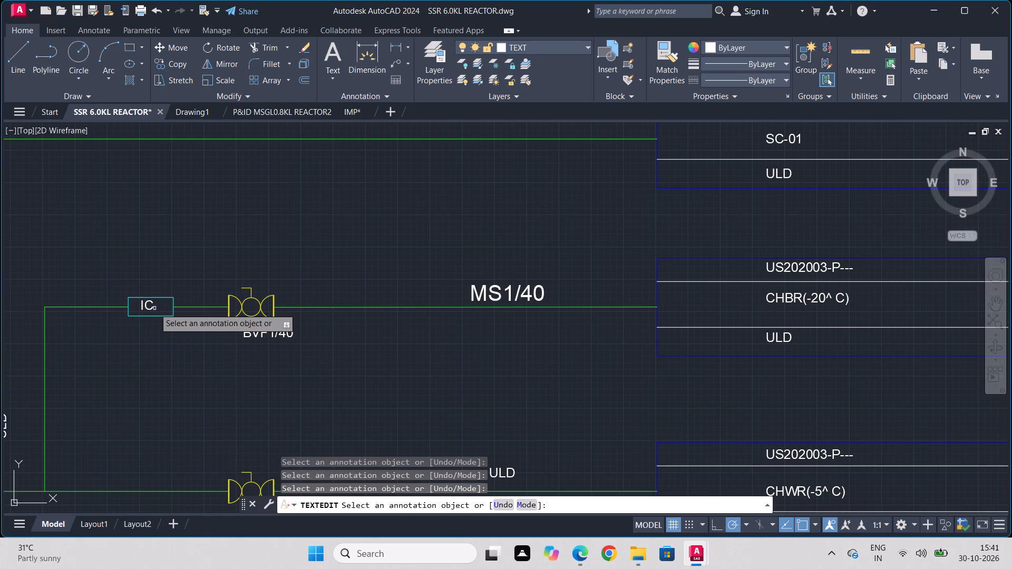
Change the ULD label above the CHWR(-5^ C) line to PPR/40.
scroll(380, 414, down, 1)
middle_drag(392, 364, 400, 306)
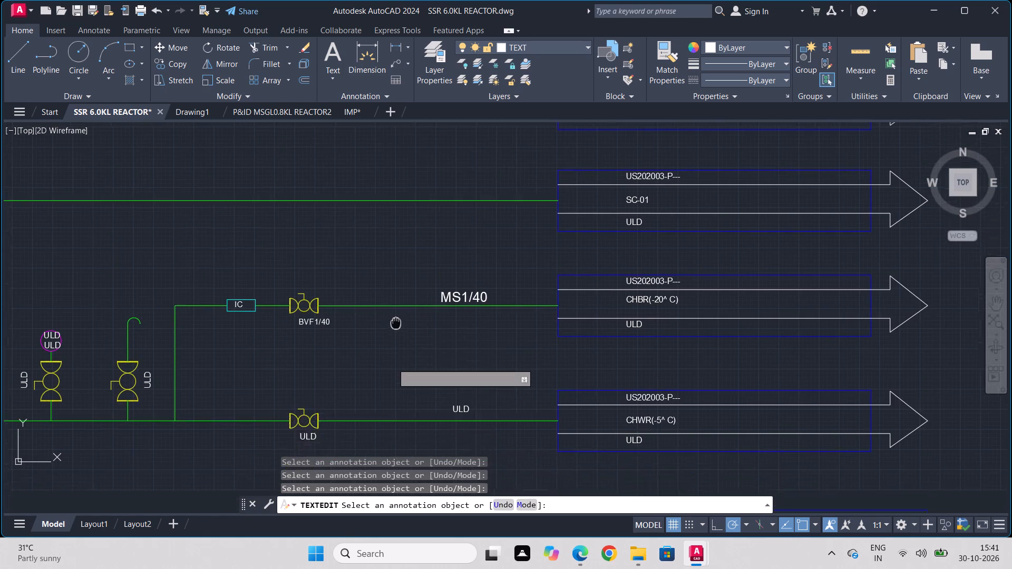
middle_drag(400, 306, 408, 251)
scroll(435, 332, up, 3)
click(543, 355)
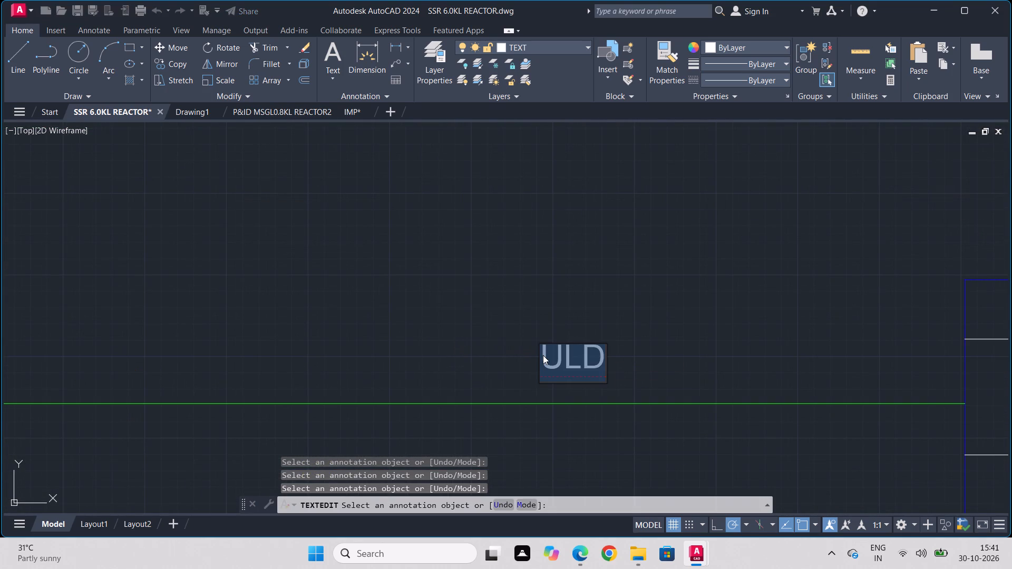
text(PPR/)
text(40)
key(Return)
Change the ULD label below the valve on the CHWR(-5^ C) line to BVF1/40.
scroll(265, 391, down, 2)
middle_drag(265, 391, 288, 380)
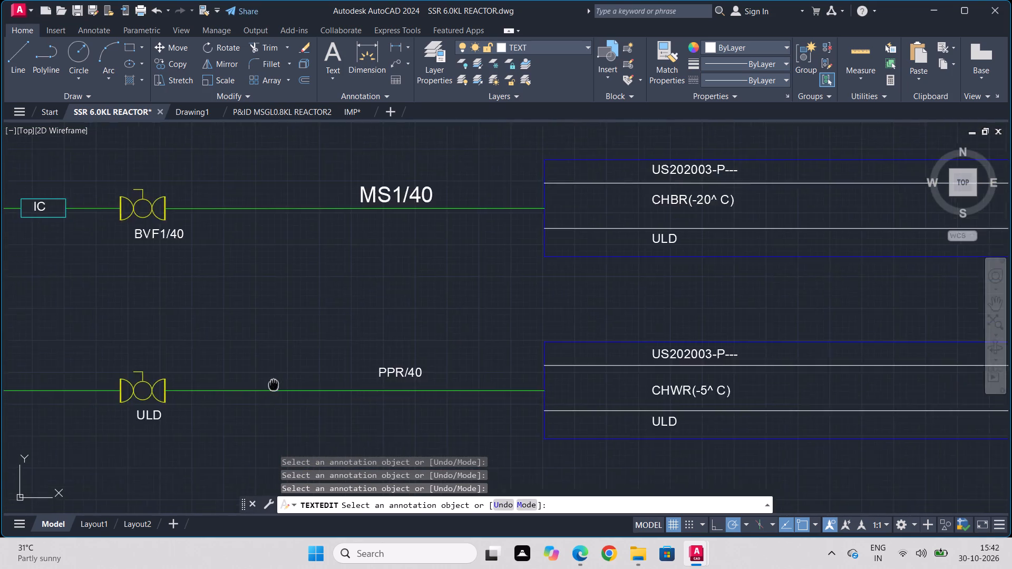
middle_drag(288, 380, 428, 340)
scroll(267, 382, up, 2)
click(348, 352)
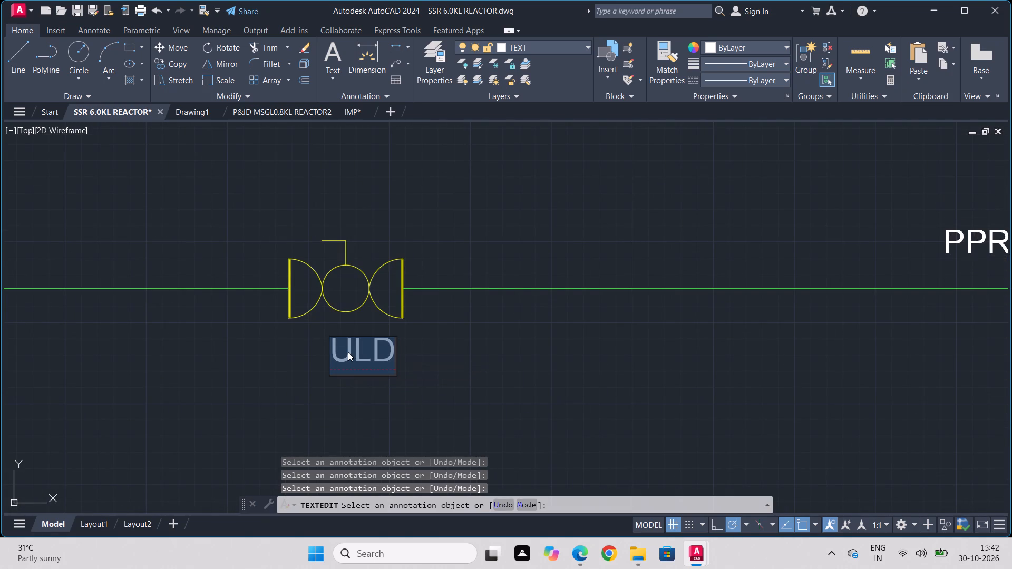
text(BVF1/40)
key(Return)
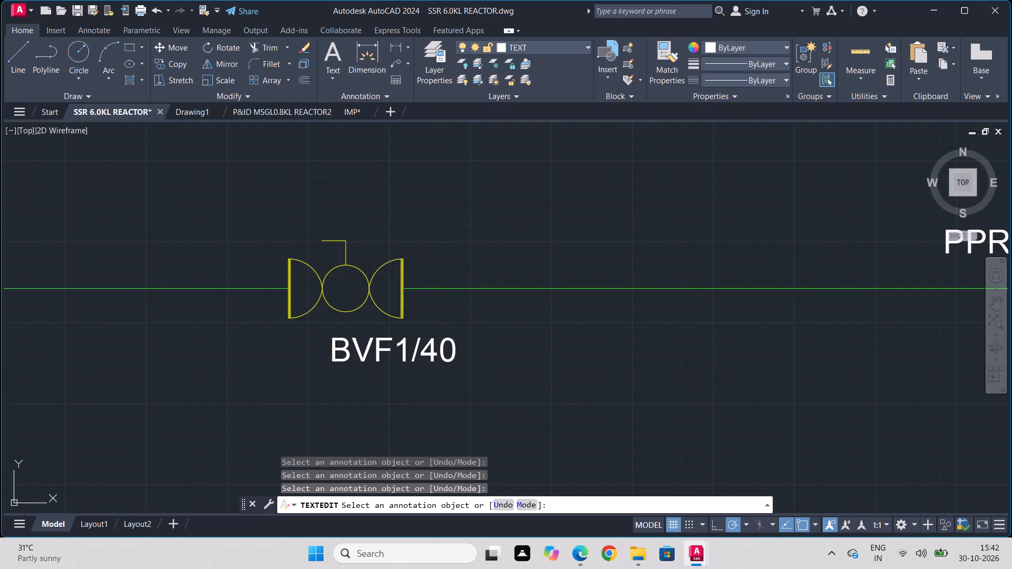
Change the ULD text in the rectangular component on the CHBS(-20^ C) line to IC.
middle_drag(547, 397, 503, 236)
scroll(503, 236, down, 2)
middle_drag(556, 367, 600, 247)
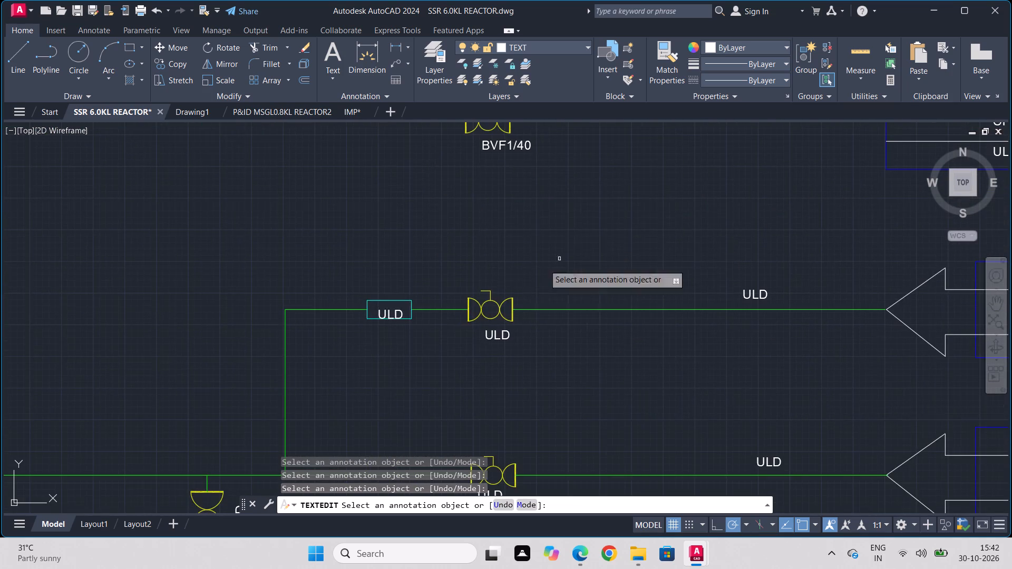
scroll(407, 308, up, 2)
click(367, 319)
click(375, 318)
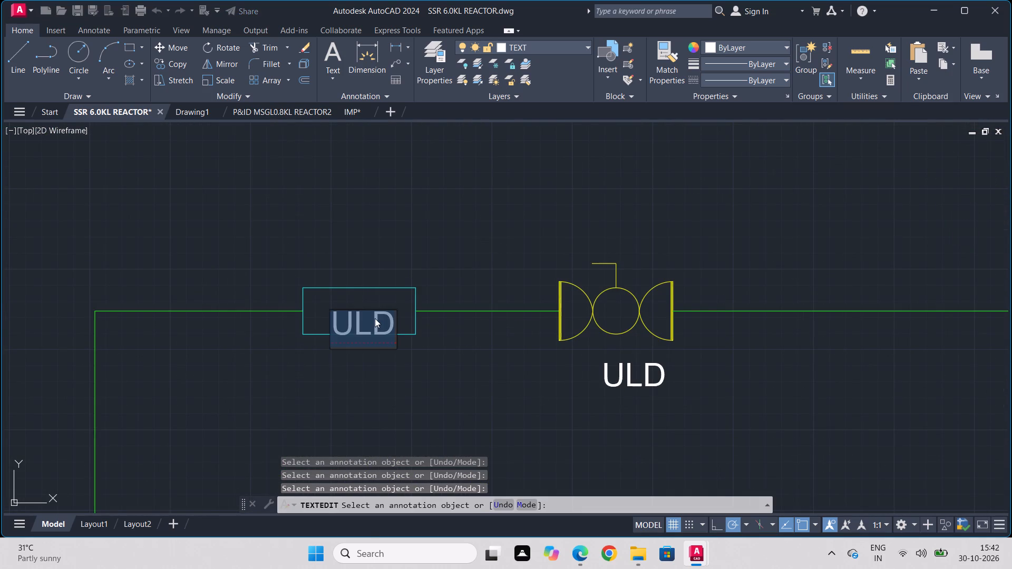
text(IC)
key(Return)
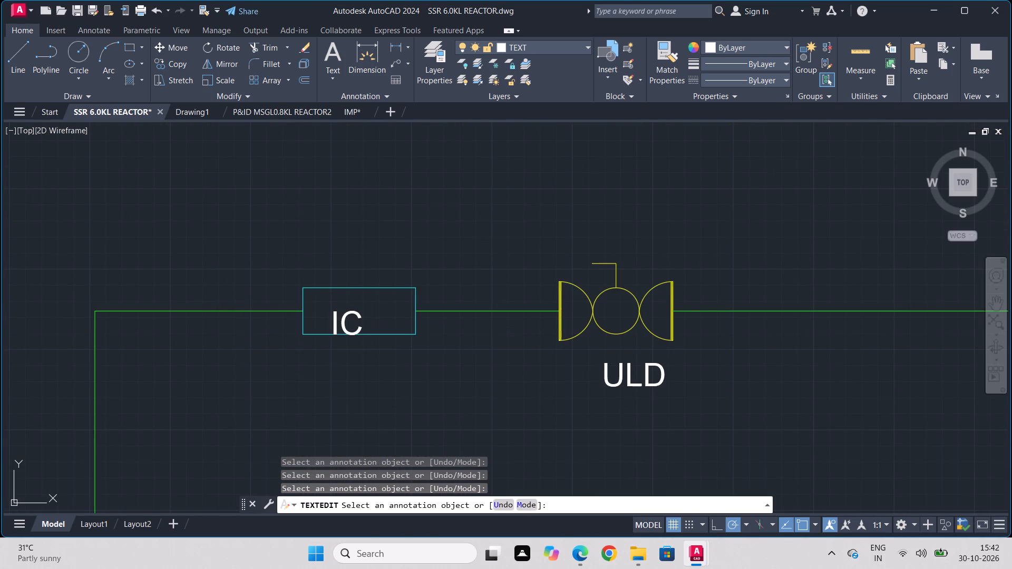
Change the ULD label below the valve on the CHBS(-20^ C) line to BVF1/40.
click(609, 382)
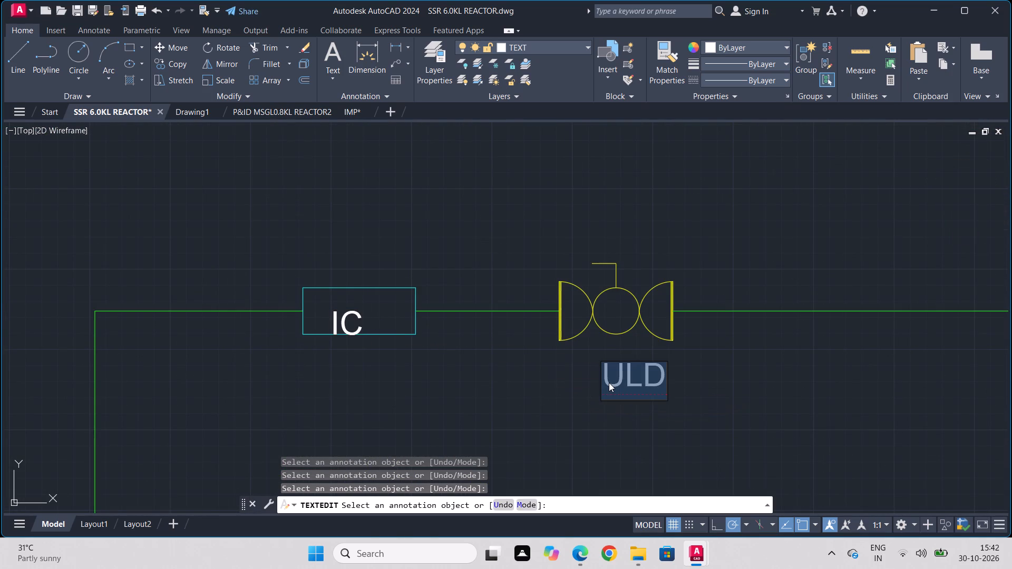
text(BVF)
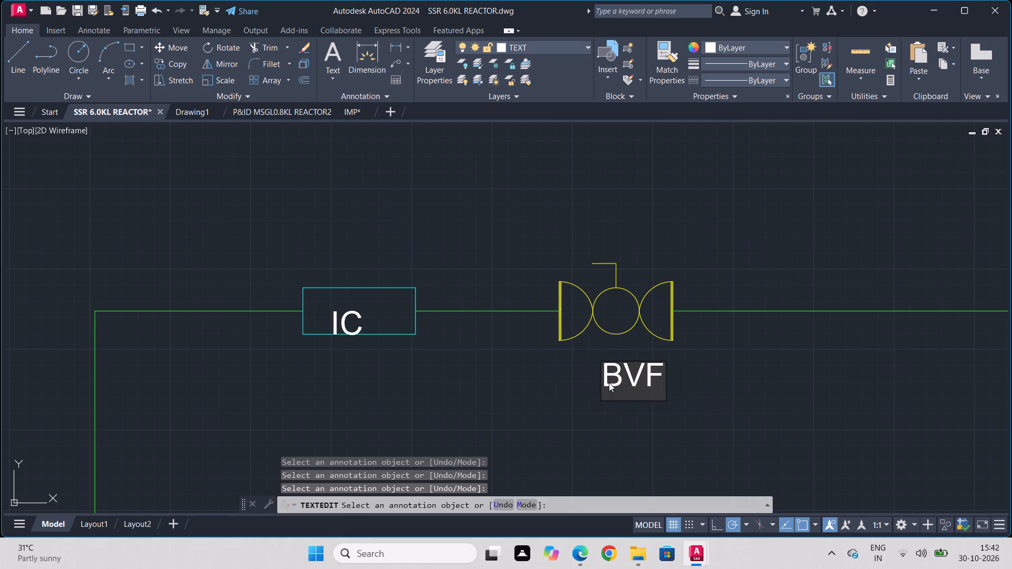
key(1)
text(/40)
key(Return)
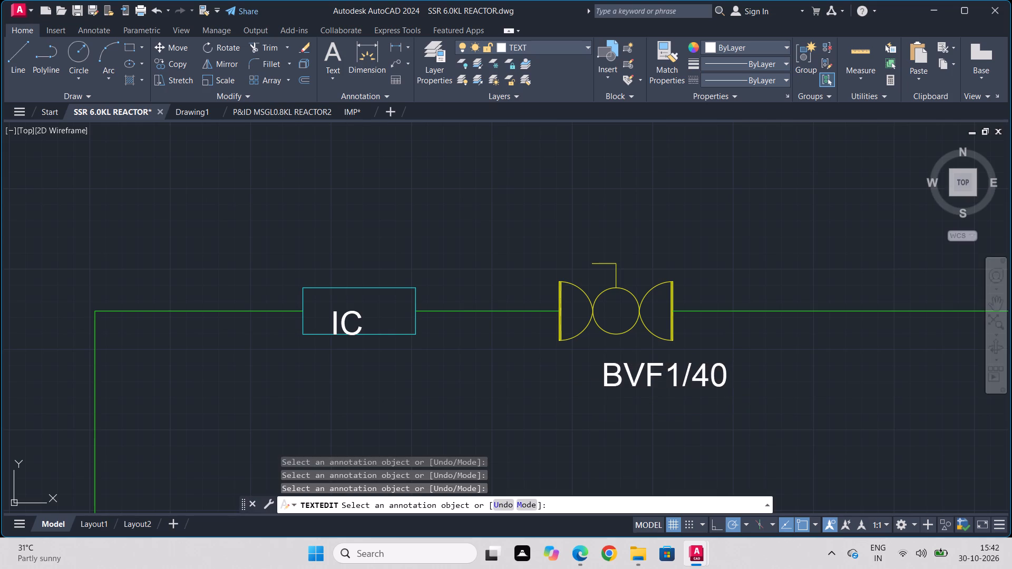
Change the ULD label above the CHBS(-20^ C) line to MS1/40.
scroll(611, 382, down, 2)
middle_drag(726, 371, 498, 398)
scroll(618, 374, up, 3)
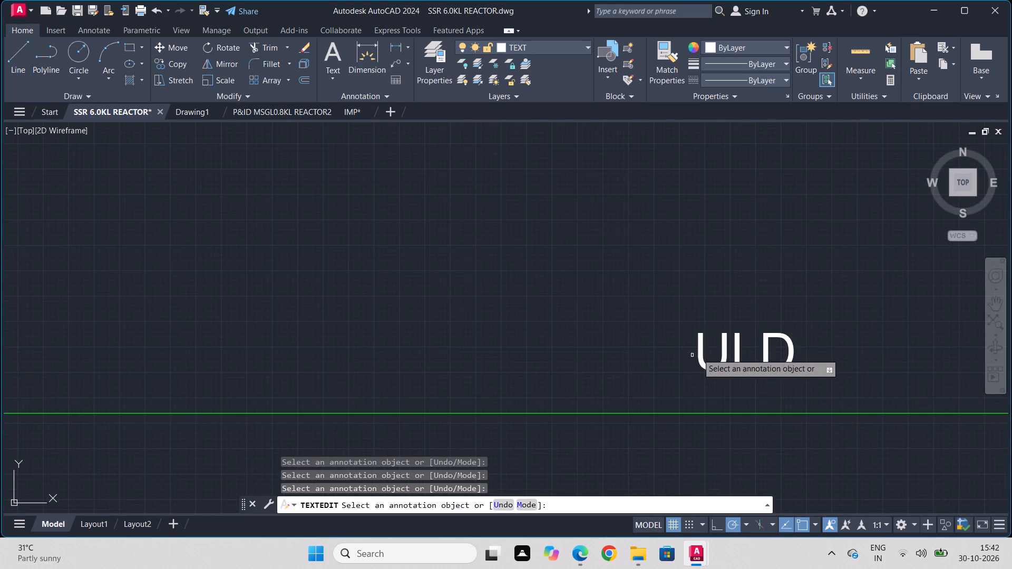
click(699, 353)
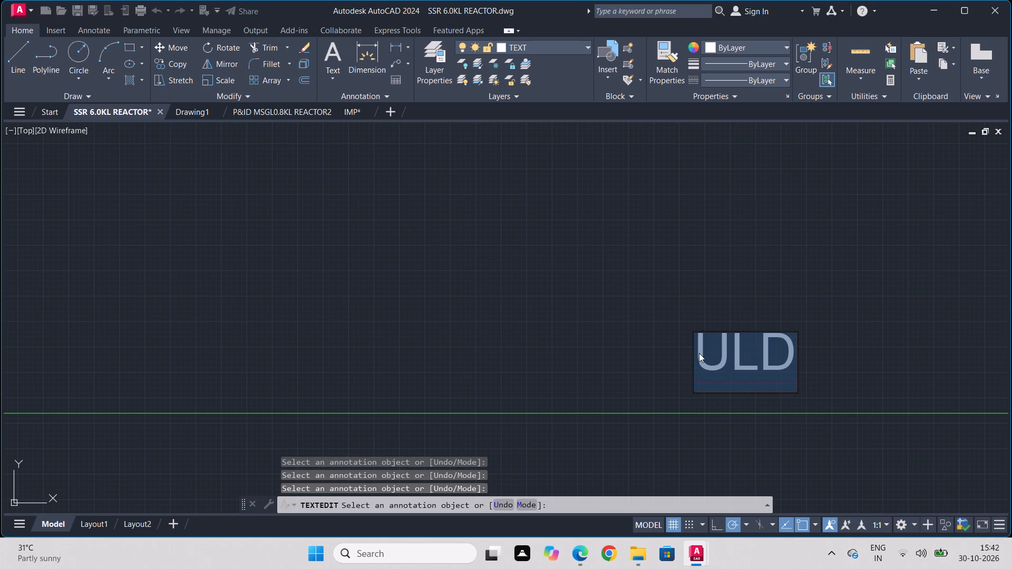
text(MS1/40)
key(Return)
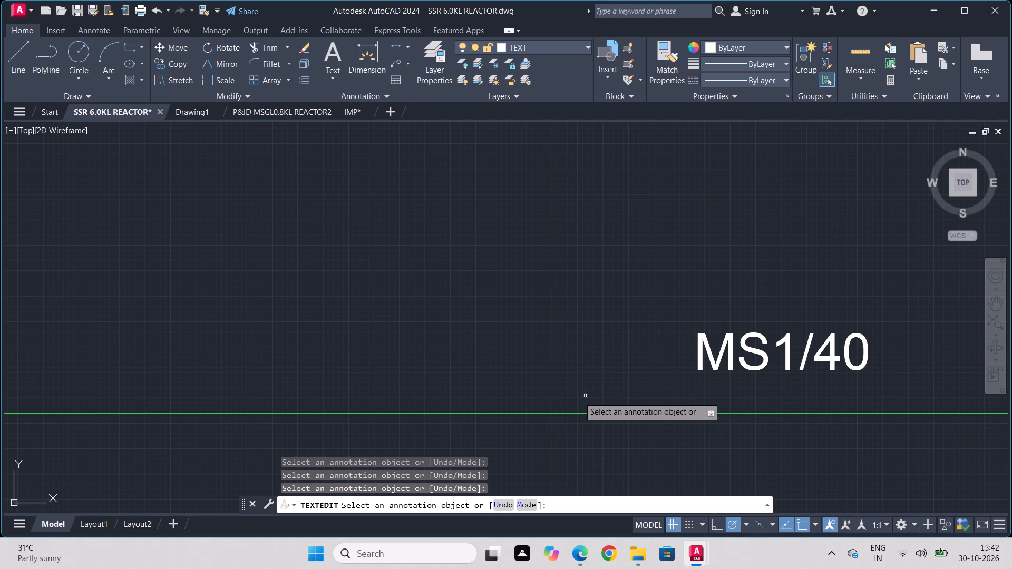
Change the ULD label below the valve on the CHWS(+5^ C) line to BVF1/40.
scroll(487, 380, down, 1)
middle_drag(466, 386, 651, 280)
scroll(641, 290, down, 1)
middle_drag(492, 380, 622, 250)
middle_drag(514, 407, 547, 272)
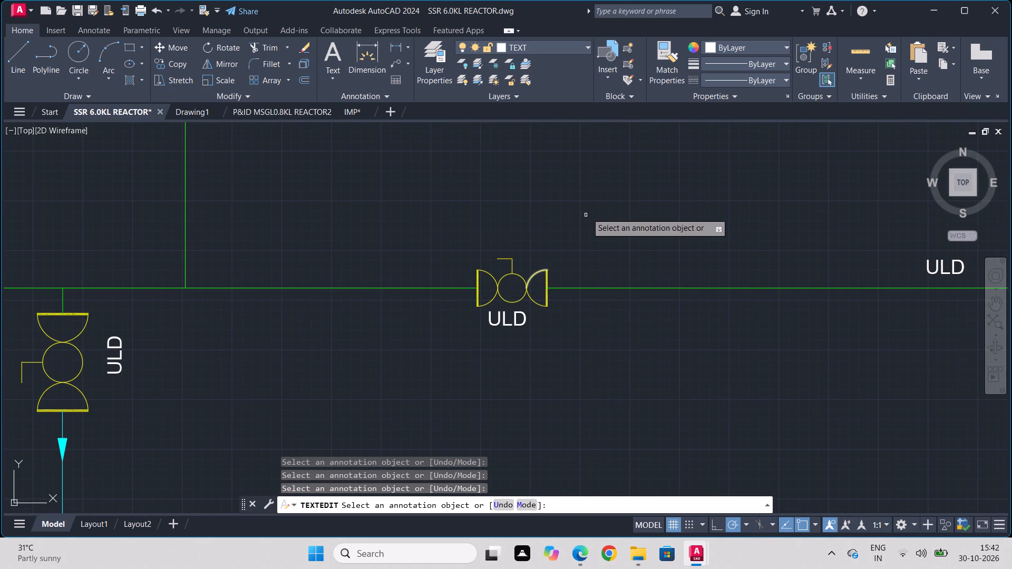
middle_drag(587, 213, 531, 253)
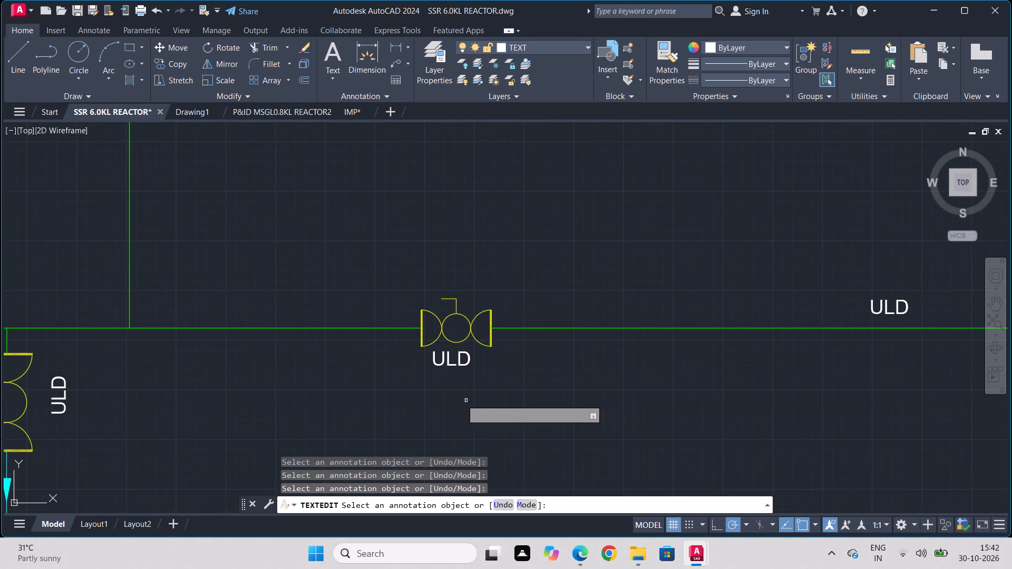
click(450, 362)
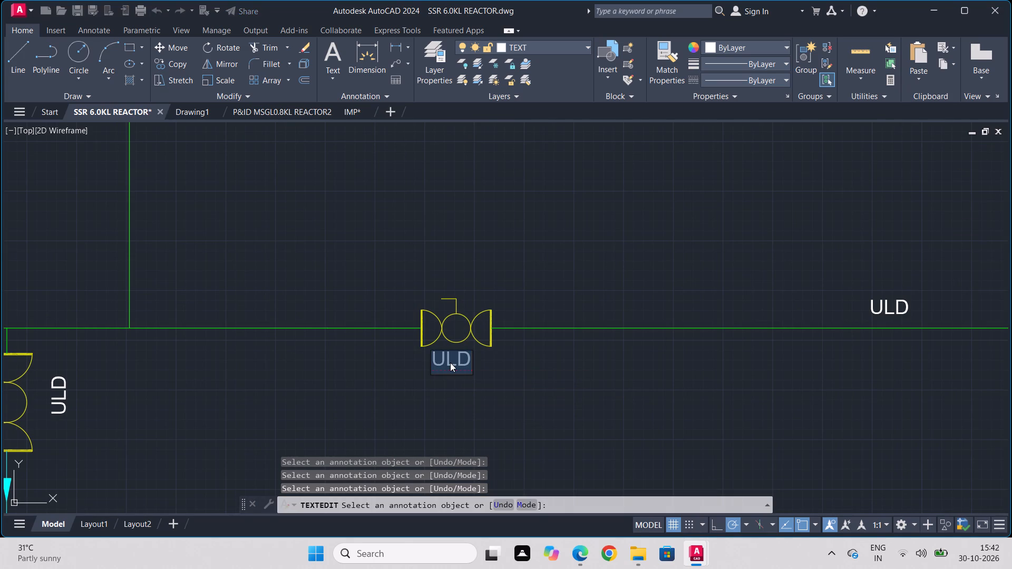
scroll(451, 360, down, 3)
scroll(451, 360, up, 1)
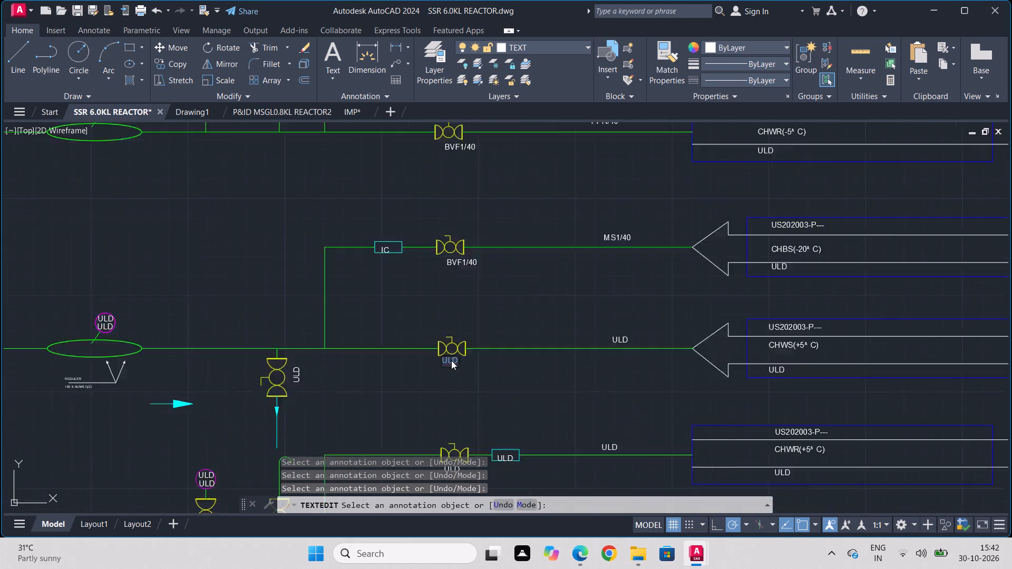
scroll(451, 360, up, 2)
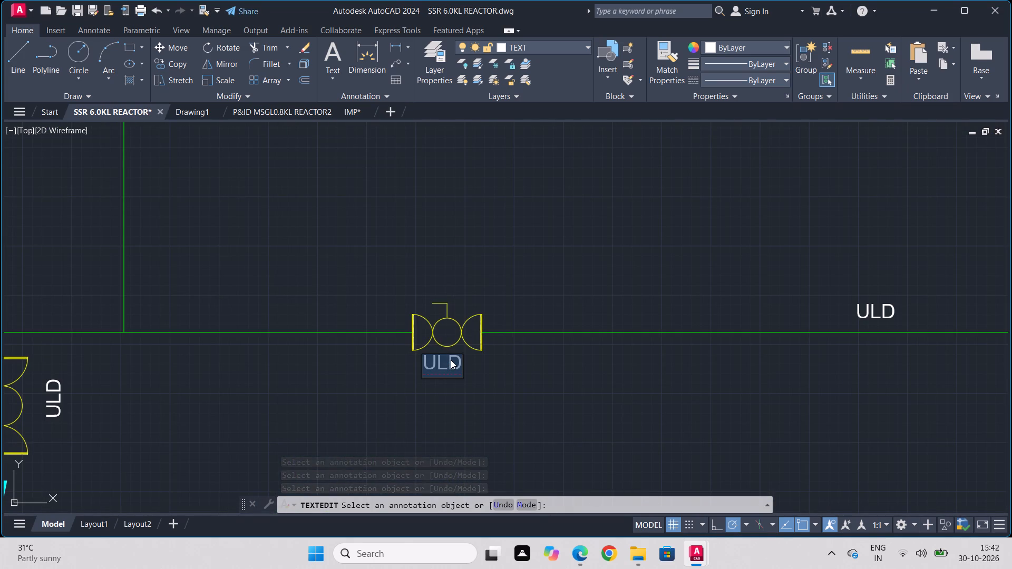
key(b)
key(v)
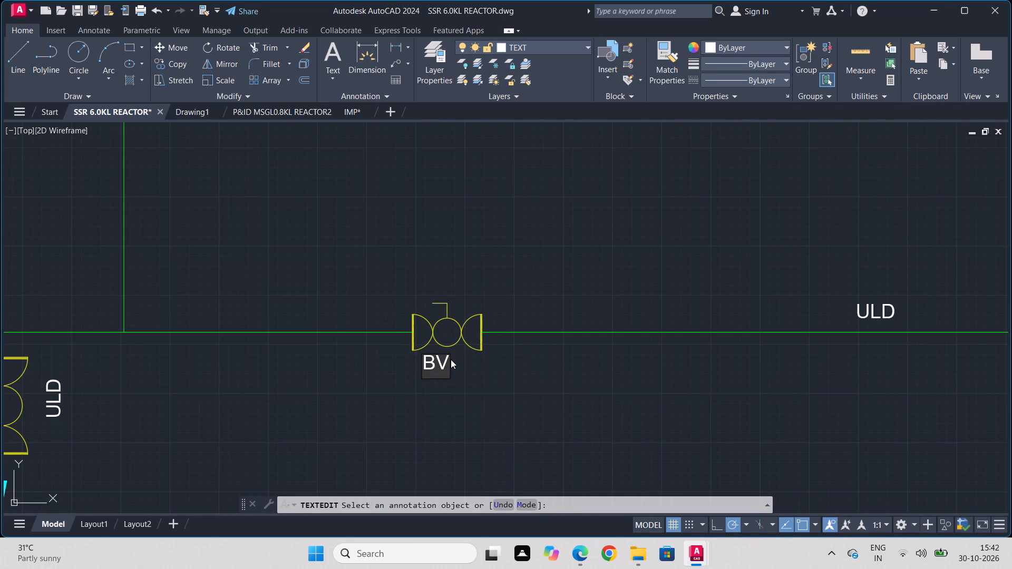
text(F1/)
text(40)
key(Return)
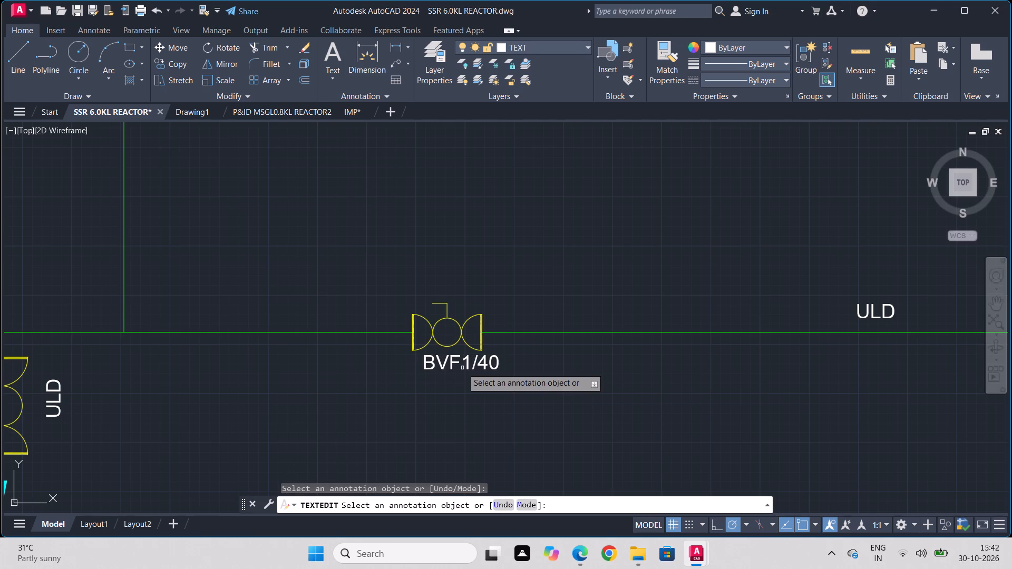
Change the ULD label above the CHWS(+5° C) line to PPR/40.
click(856, 311)
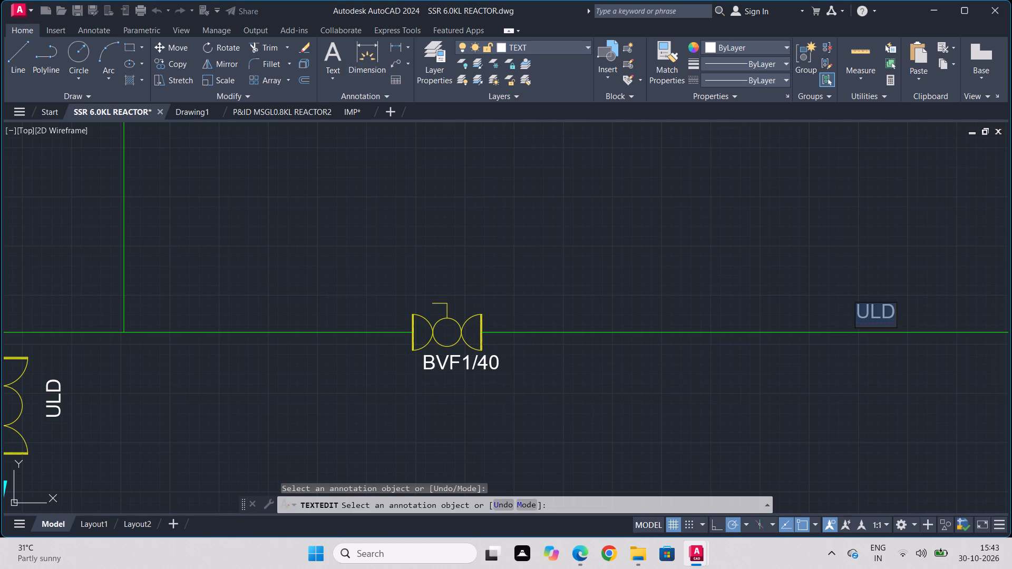
scroll(856, 311, up, 1)
scroll(856, 311, down, 3)
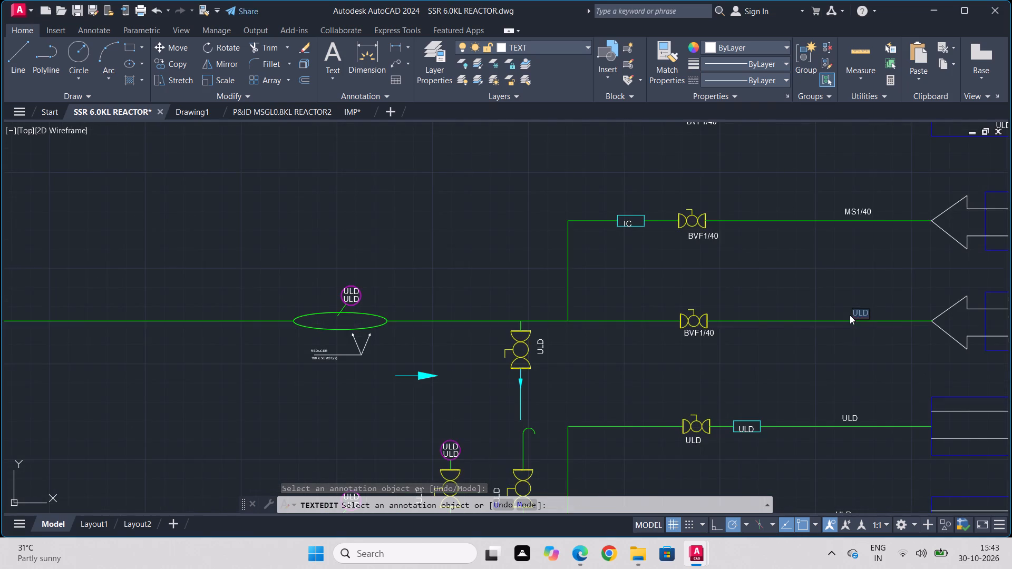
scroll(850, 315, down, 2)
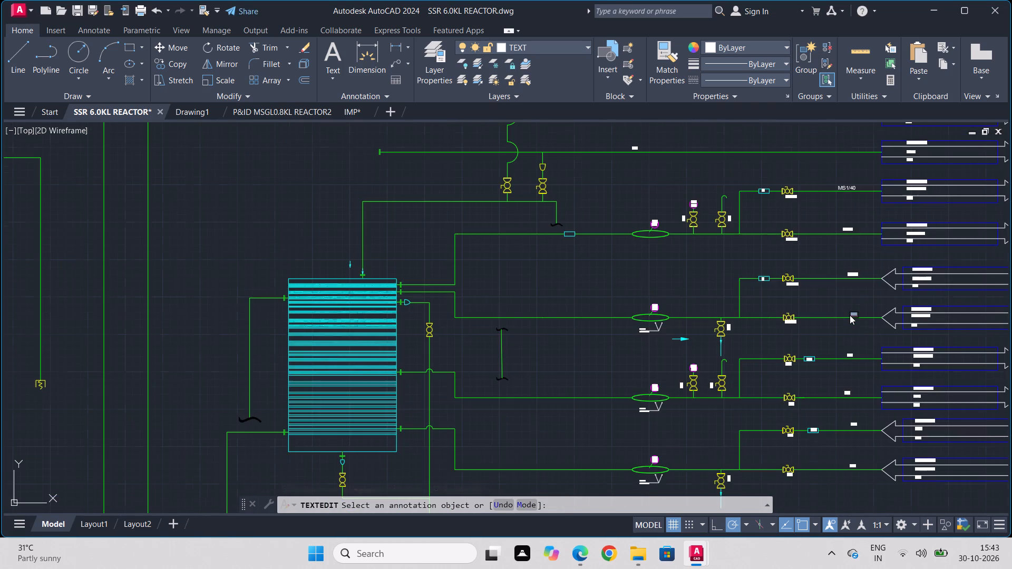
scroll(850, 315, up, 1)
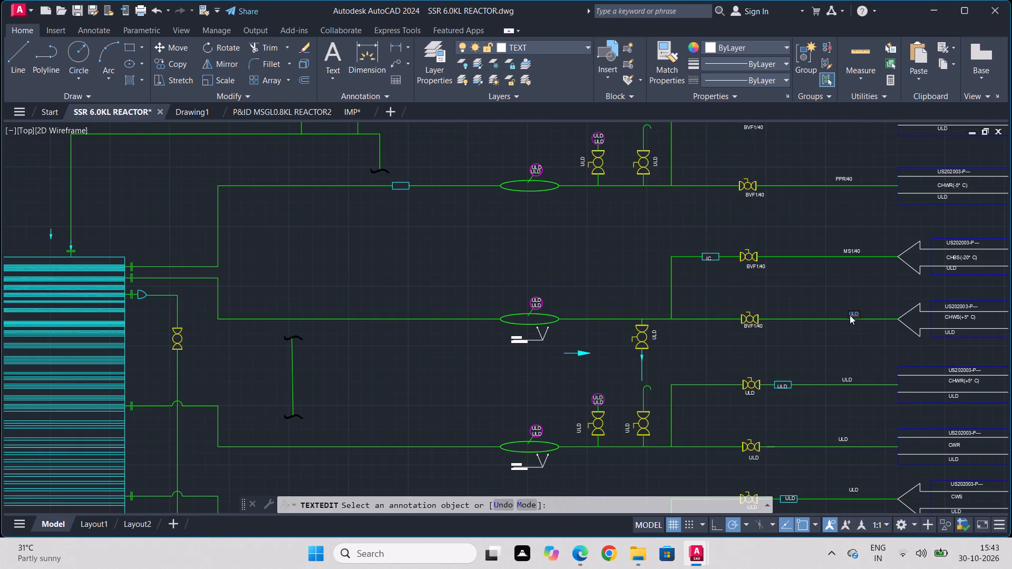
scroll(850, 315, up, 4)
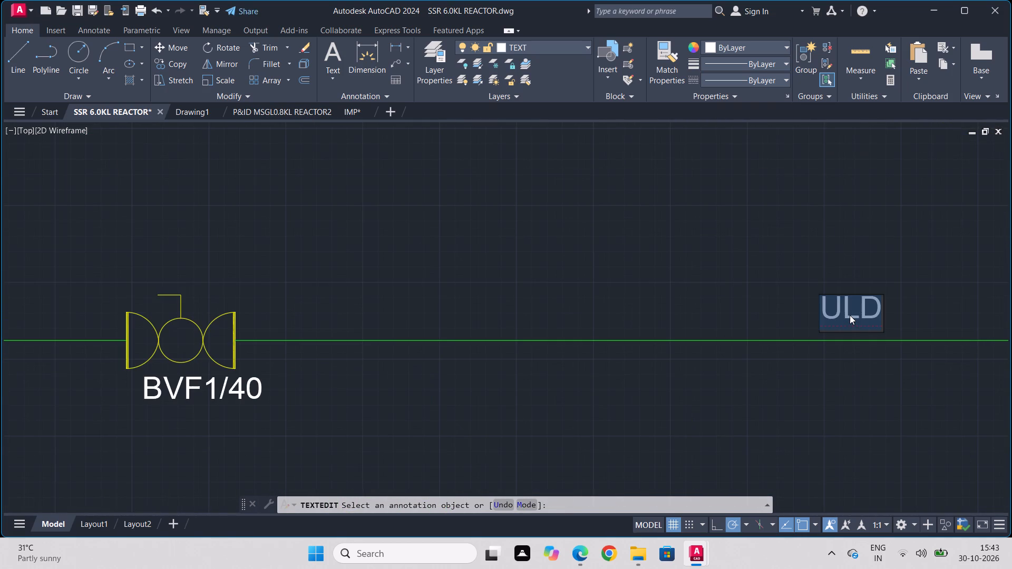
scroll(850, 315, down, 3)
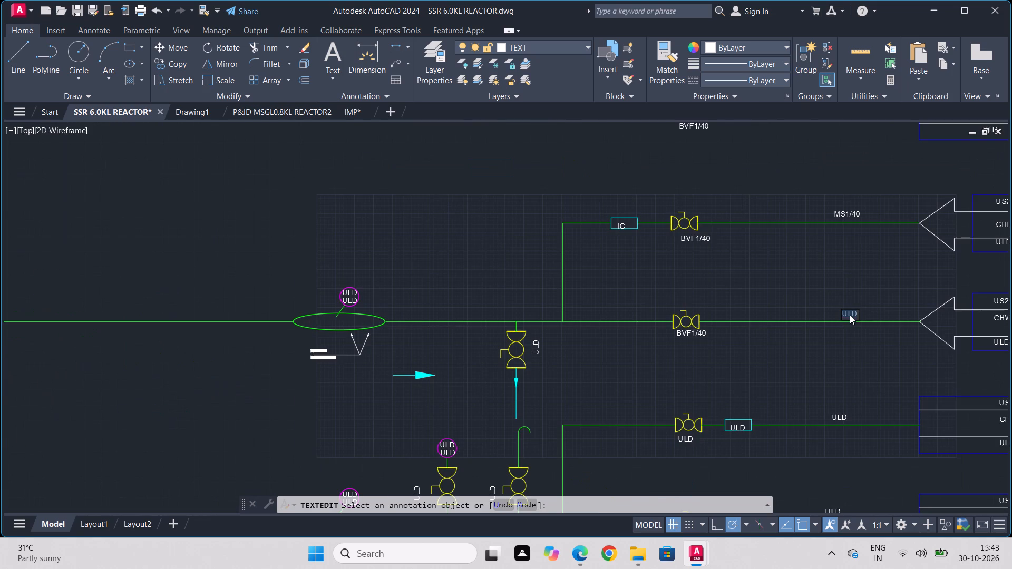
scroll(850, 315, up, 2)
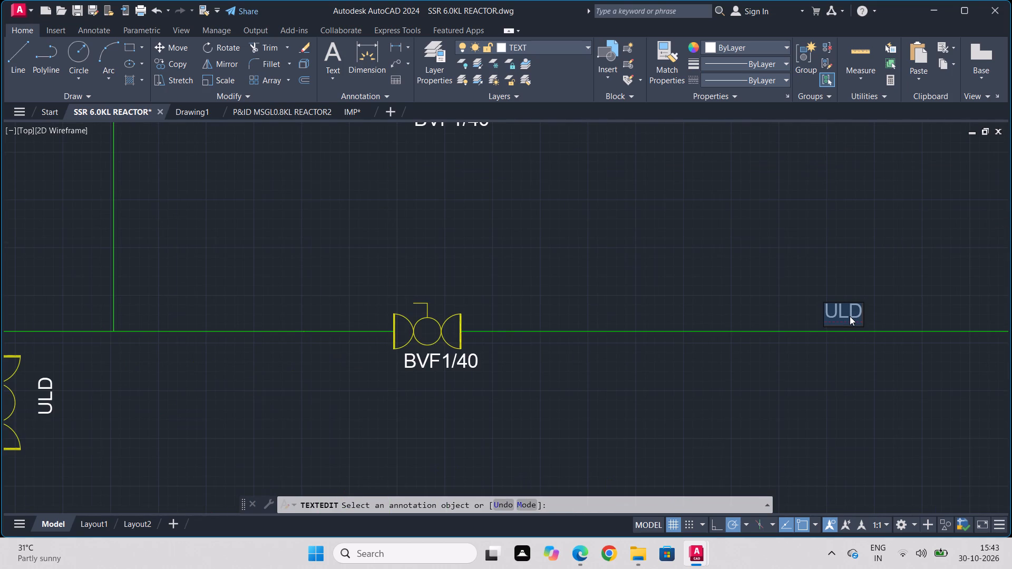
text(PPR/)
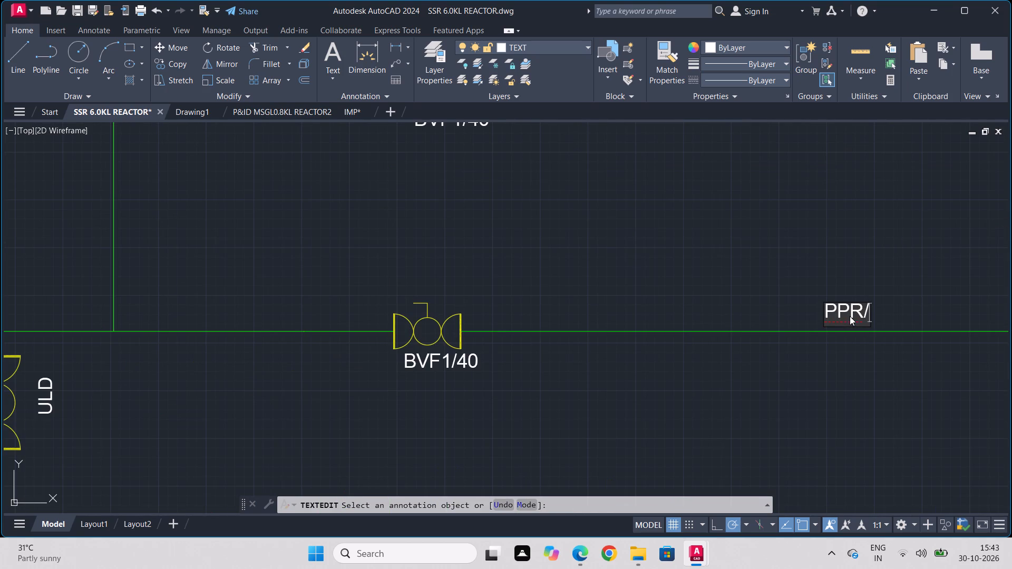
text(40)
key(Return)
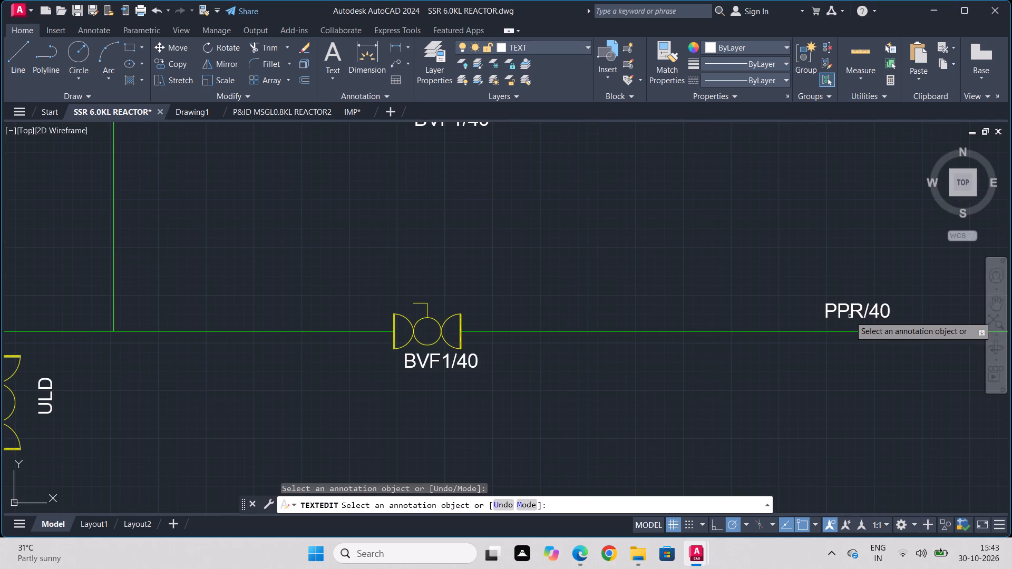
Change the ULD label below the valve on the CHWR(+5° C) line to BVF1/80.
scroll(604, 377, down, 2)
middle_drag(577, 372, 577, 272)
scroll(577, 271, up, 1)
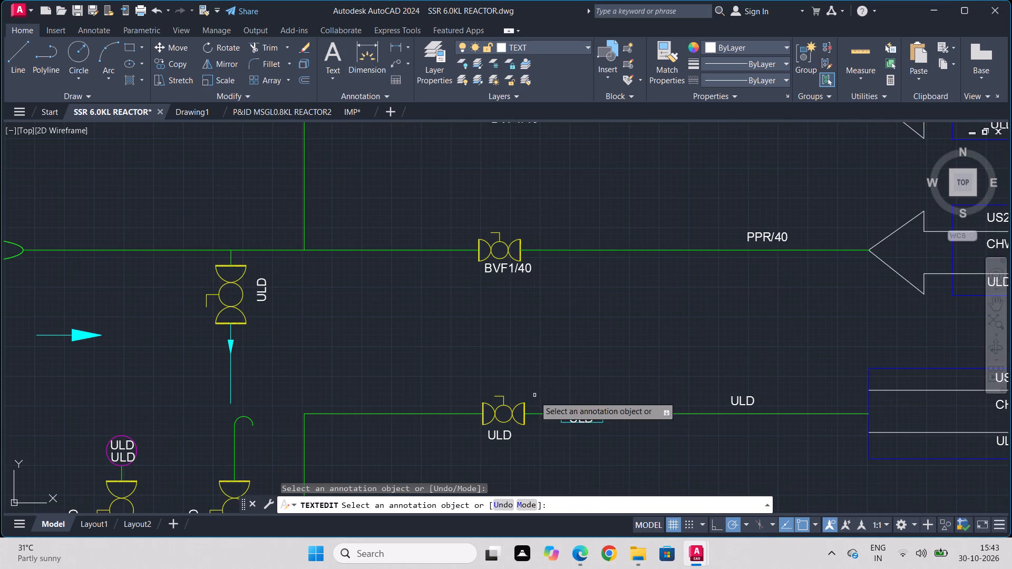
middle_drag(507, 356, 548, 213)
scroll(524, 306, up, 1)
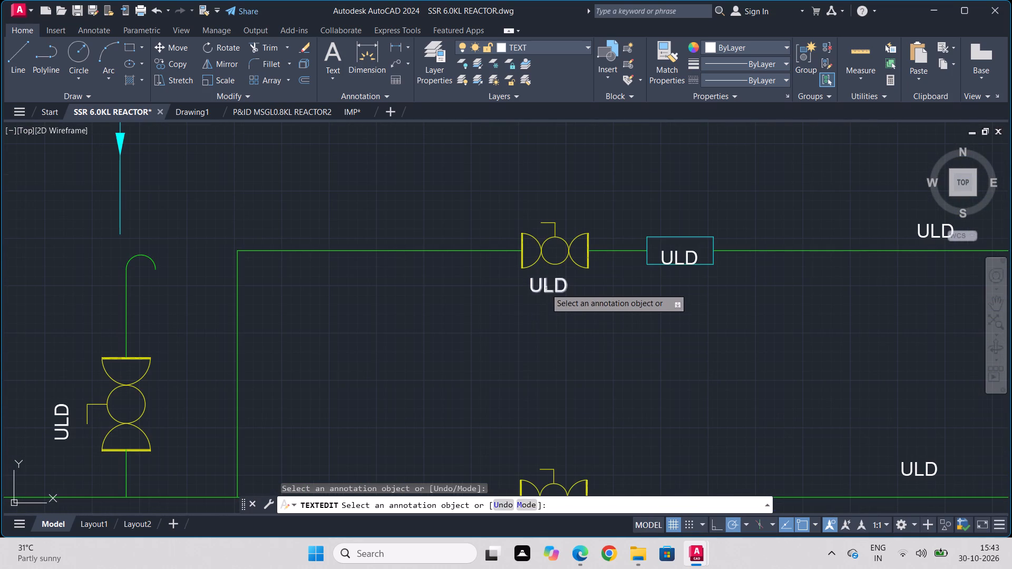
click(546, 288)
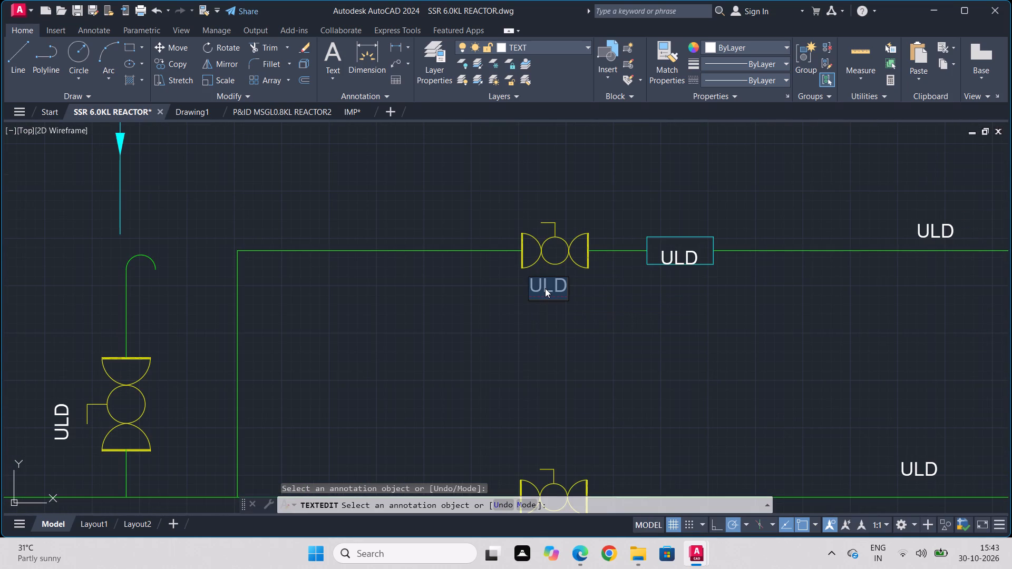
scroll(545, 288, down, 1)
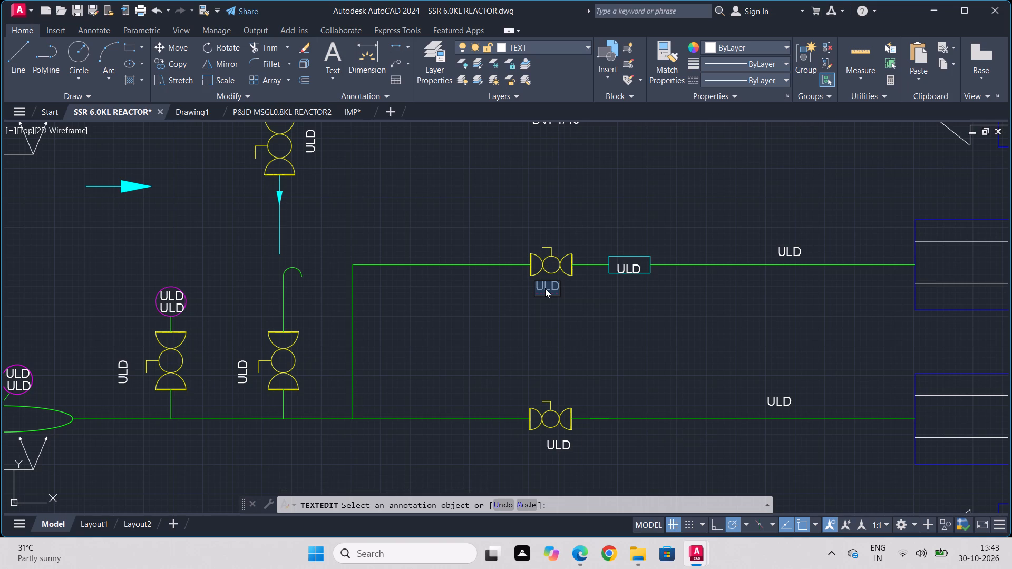
text(BVF1/)
text(80)
key(Return)
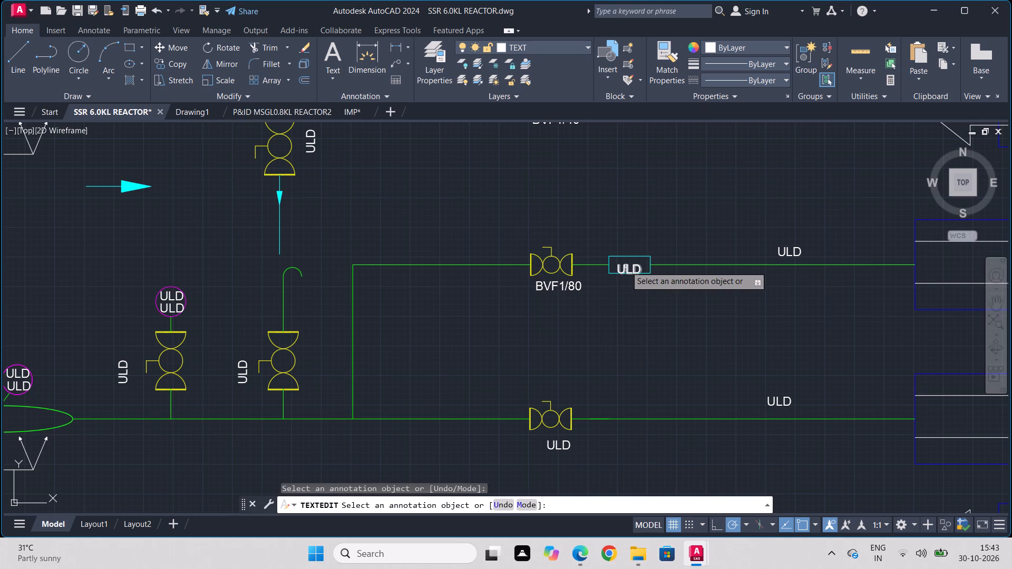
Change the ULD text in the rectangular component on the CHWR(+5° C) line to IC.
click(626, 266)
text(IC)
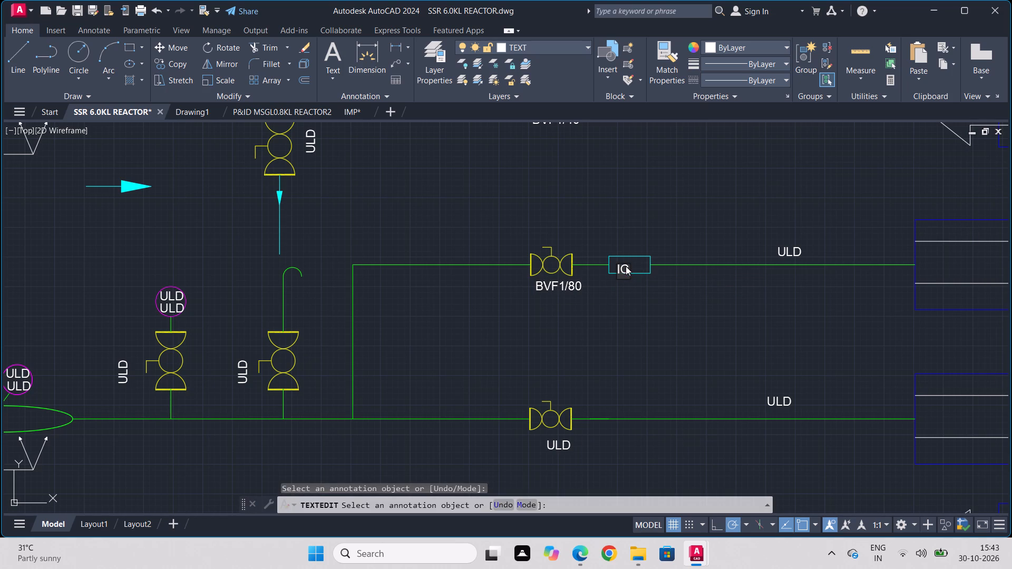
key(Return)
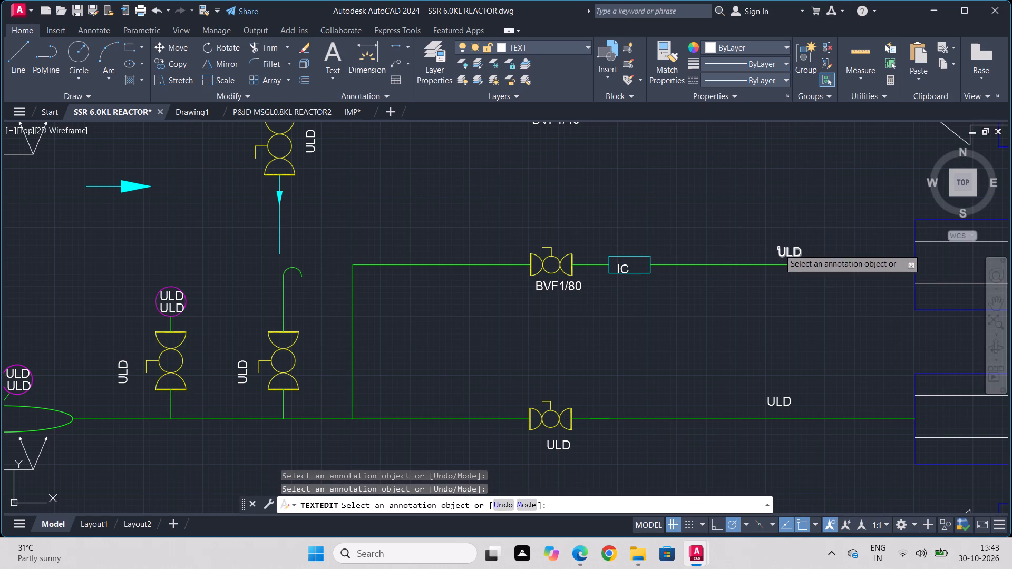
Change the ULD label above the CHWR(+5° C) line to PPR/80.
click(781, 249)
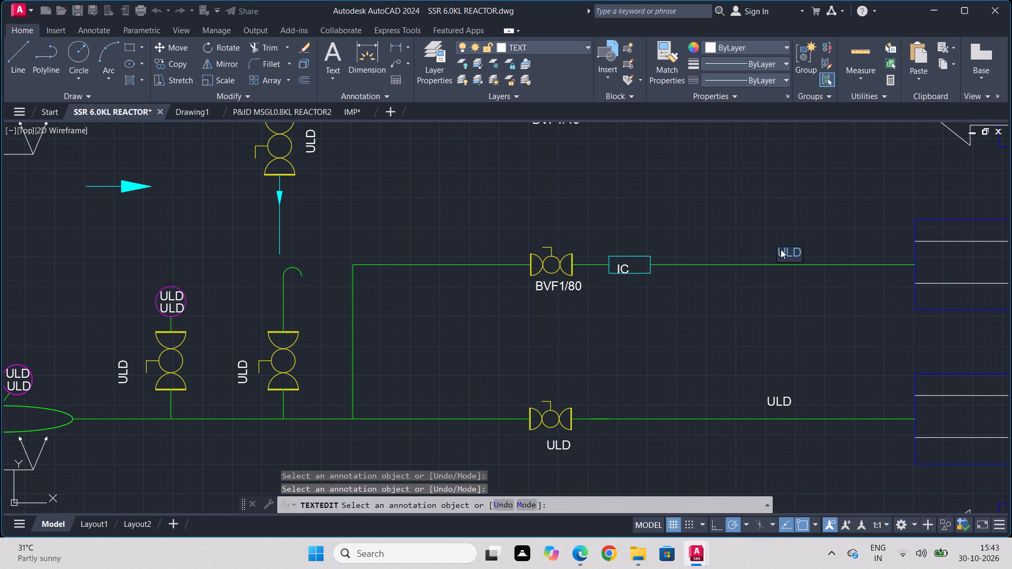
text(PPR/)
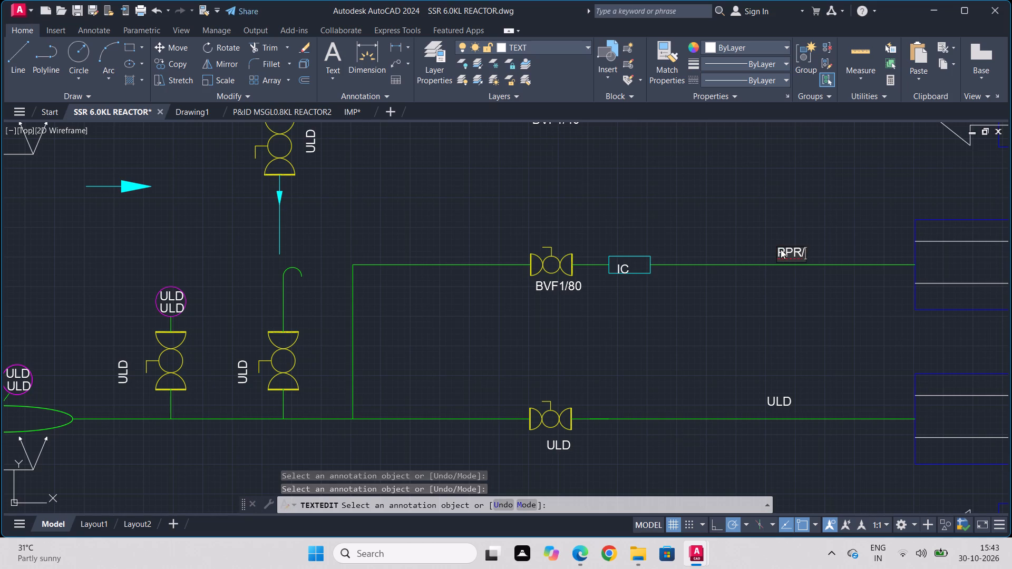
text(80)
key(Return)
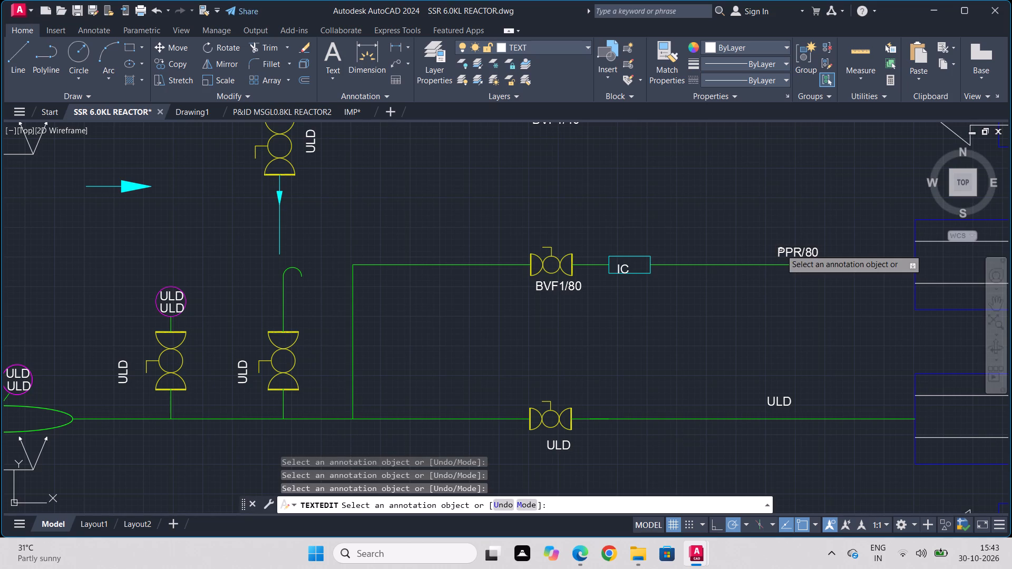
Change the ULD label below the valve on the CWR line to BVF1/80.
scroll(584, 427, down, 1)
middle_drag(568, 450, 597, 339)
scroll(596, 345, up, 3)
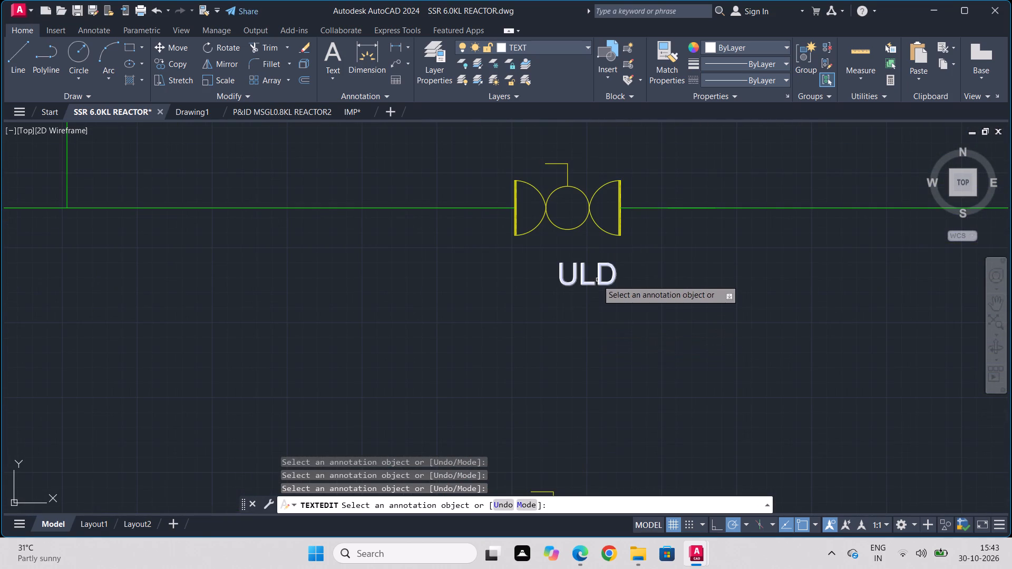
click(601, 277)
text(BVF1/)
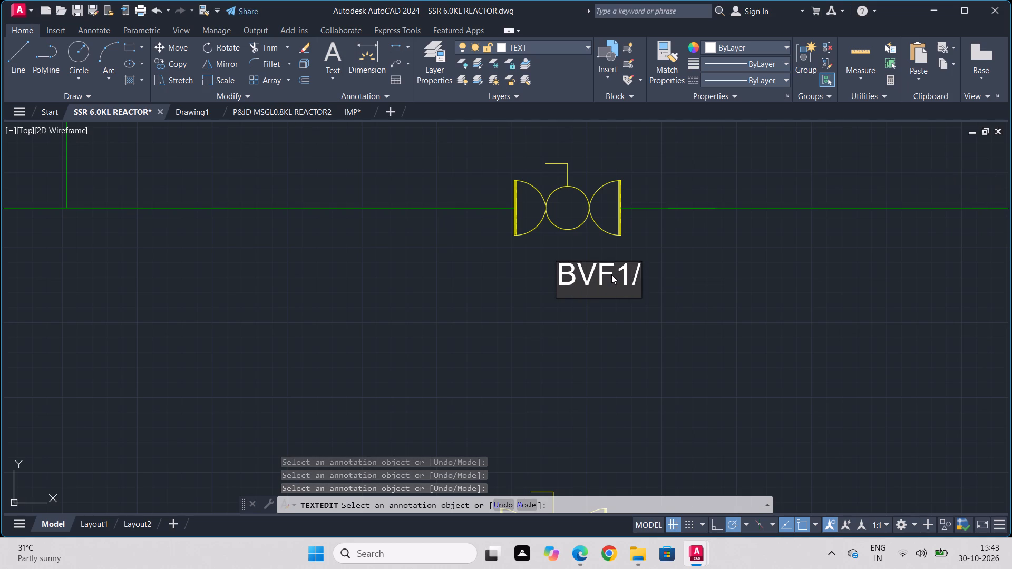
text(80)
key(Return)
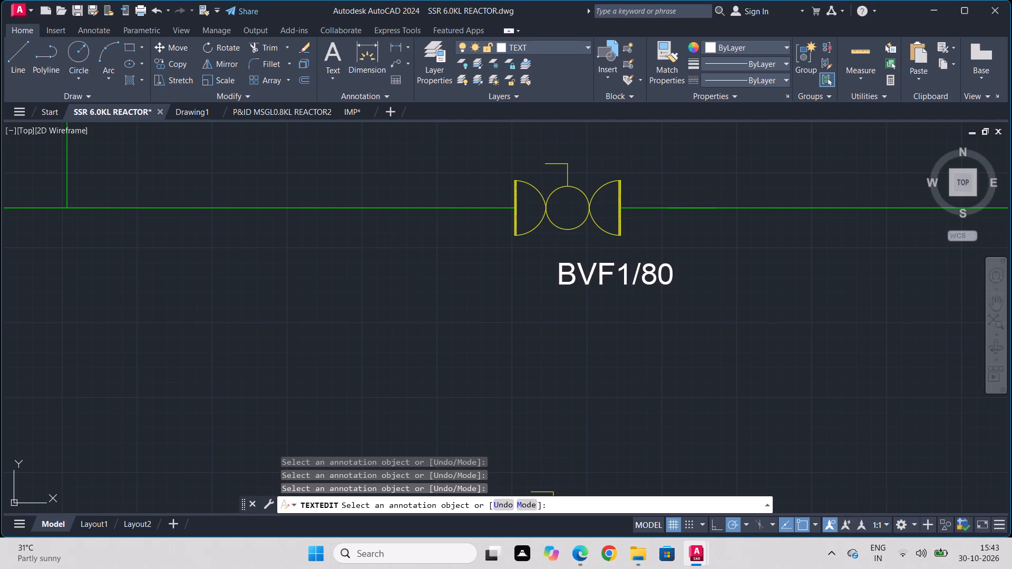
Change the ULD label above the CWR line to PPR/80.
scroll(755, 247, down, 1)
middle_drag(755, 247, 473, 309)
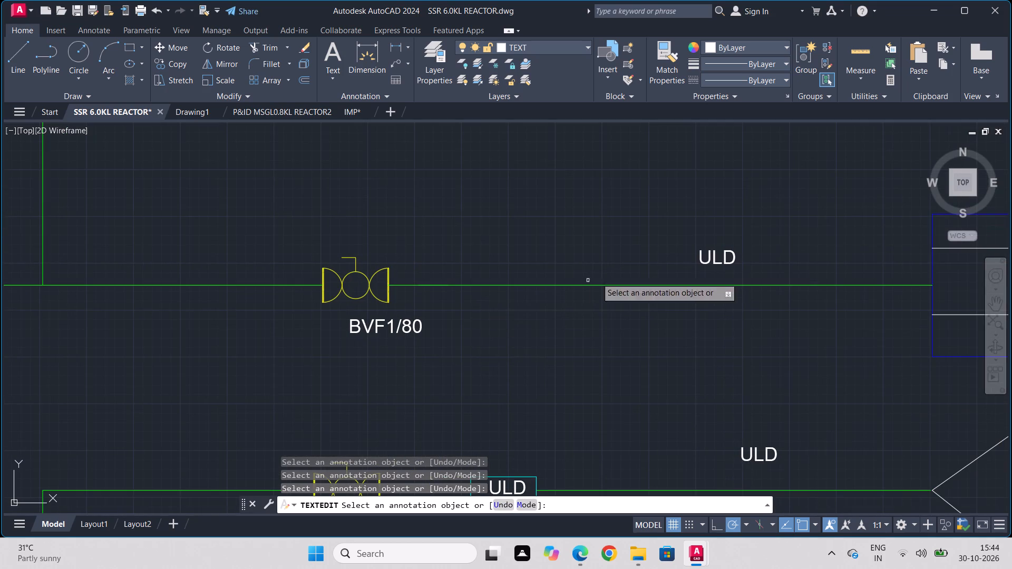
click(699, 256)
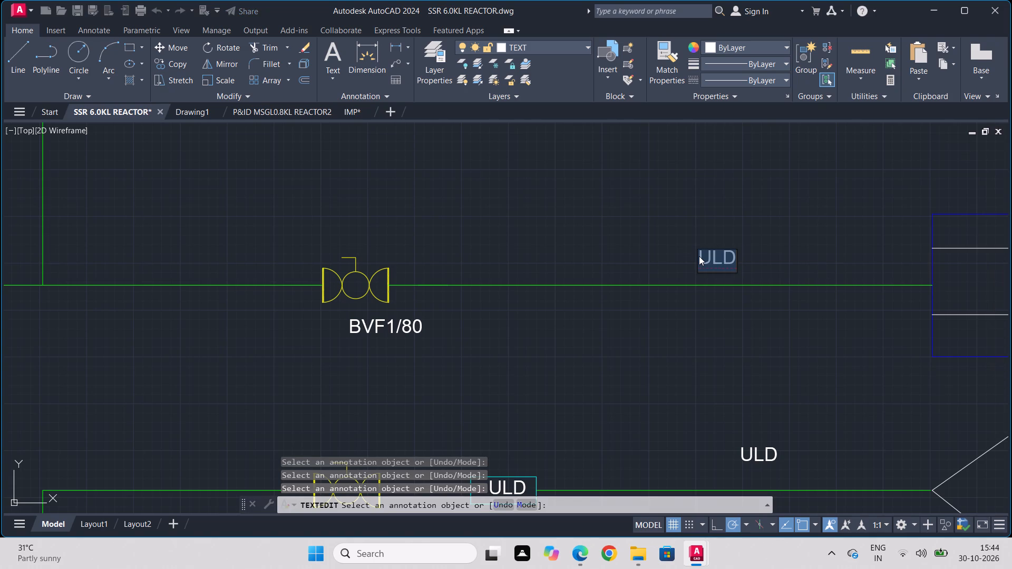
text(PPR/)
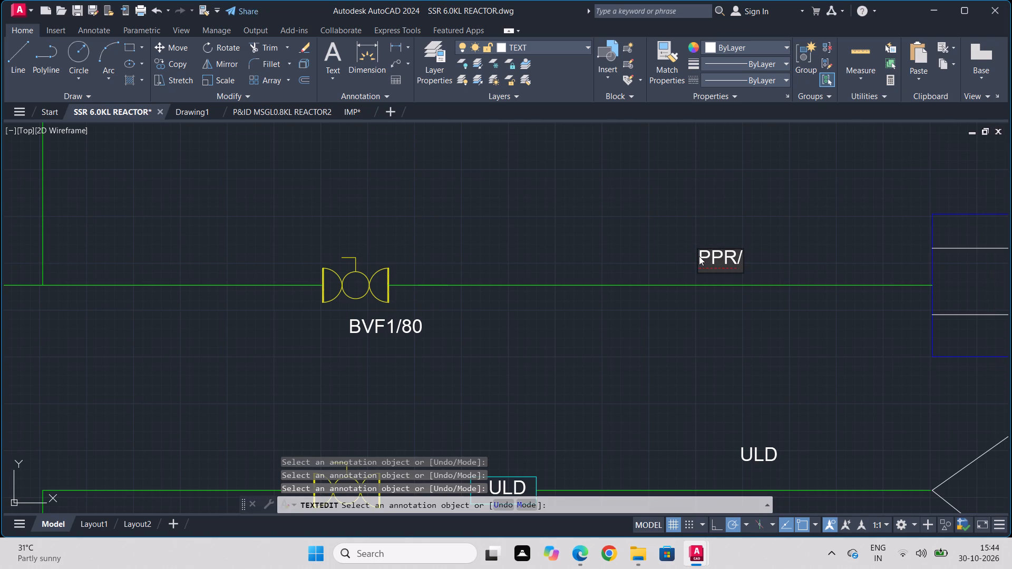
text(80)
key(Return)
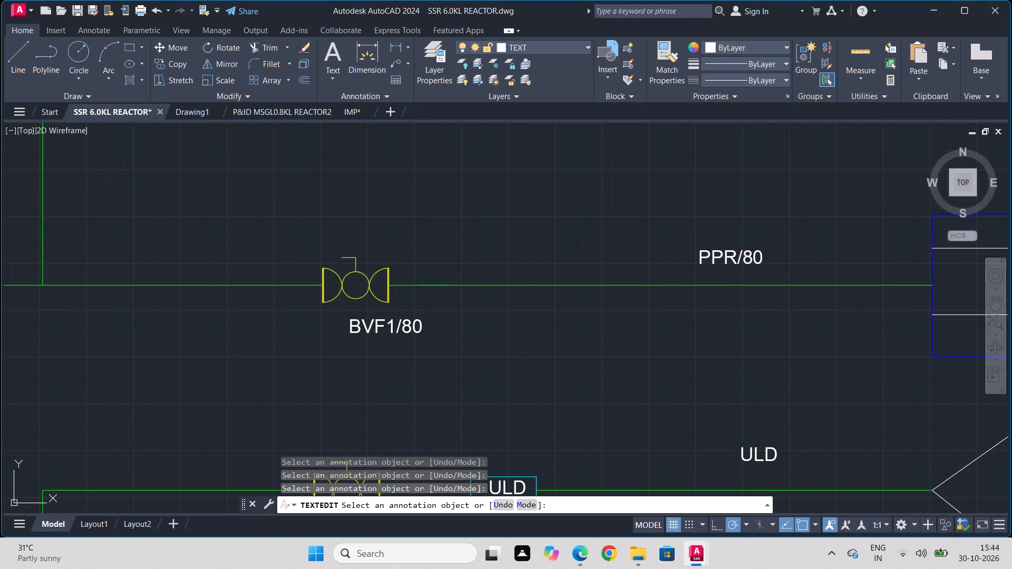
Change the ULD label below the valve on the CWS line to BVF1/80.
scroll(717, 349, down, 1)
middle_drag(714, 358, 725, 242)
scroll(461, 357, up, 1)
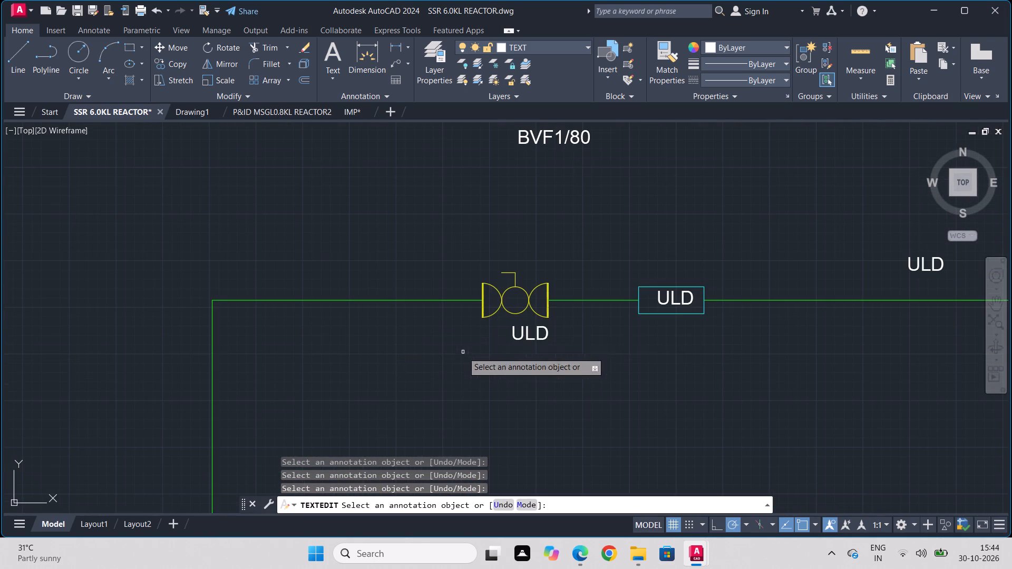
click(528, 327)
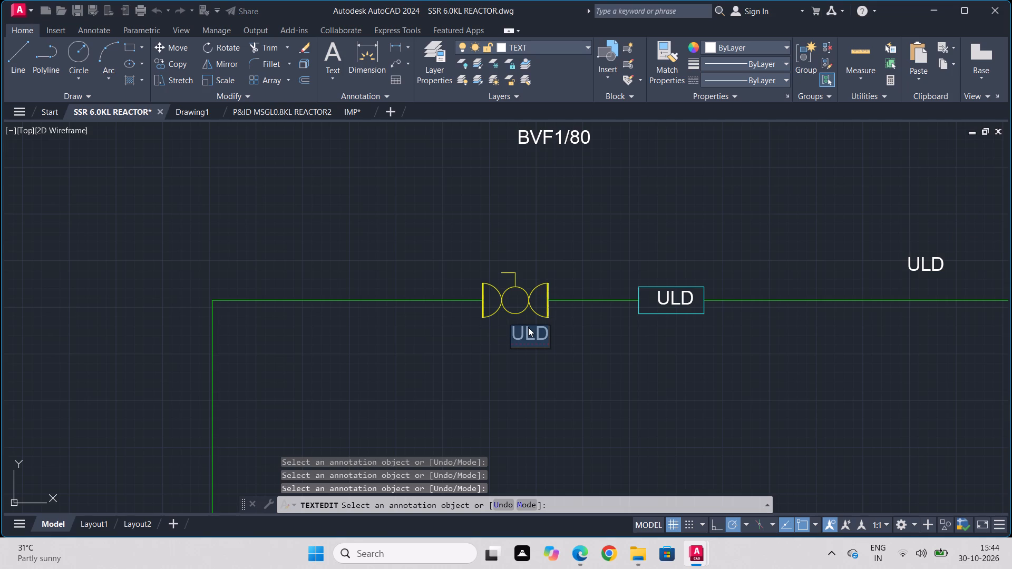
text(BV)
text(F1/)
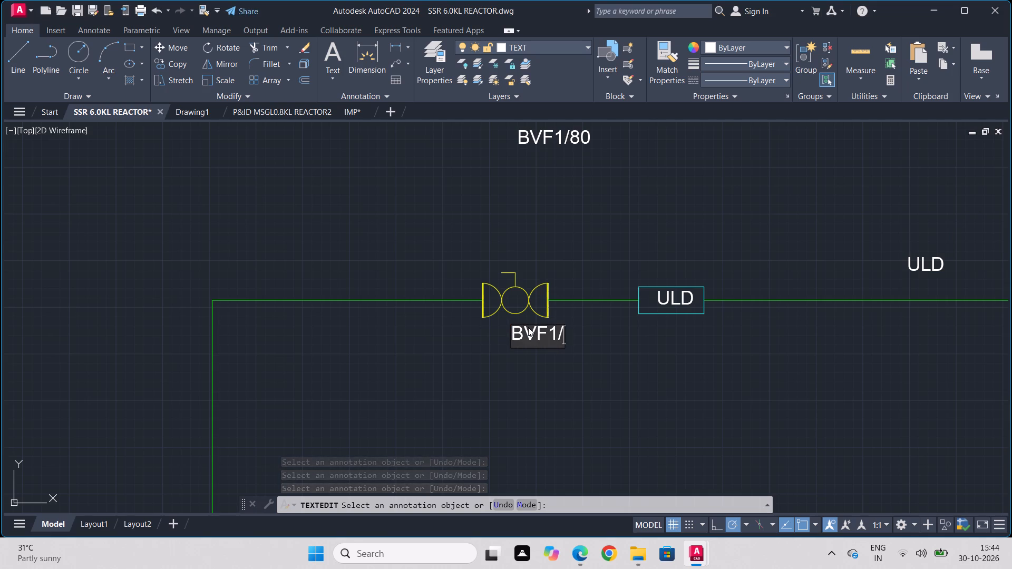
text(80)
key(Return)
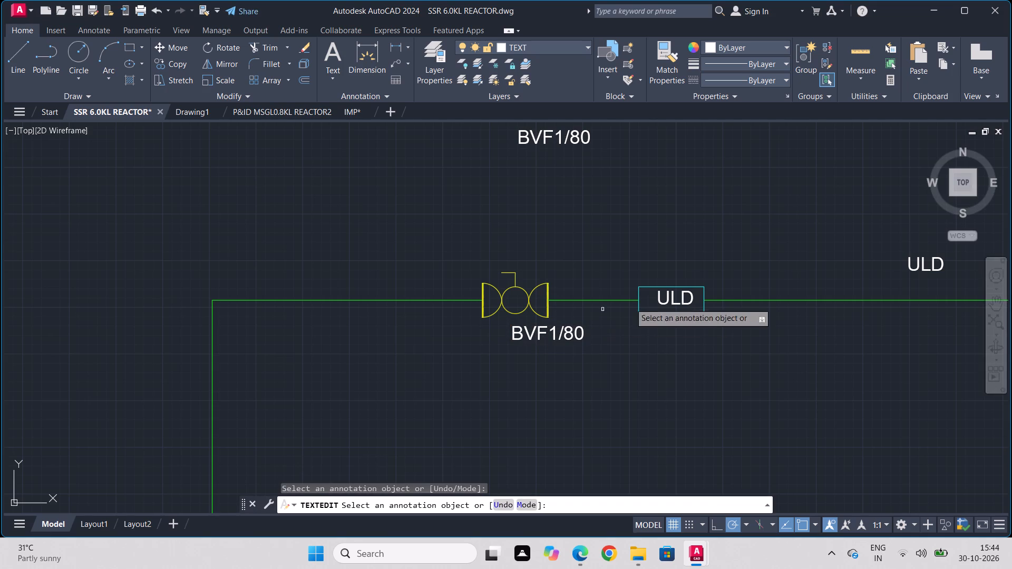
Change the ULD text in the rectangular component on the CWS line to IC.
click(677, 300)
text(IC)
key(Return)
click(677, 300)
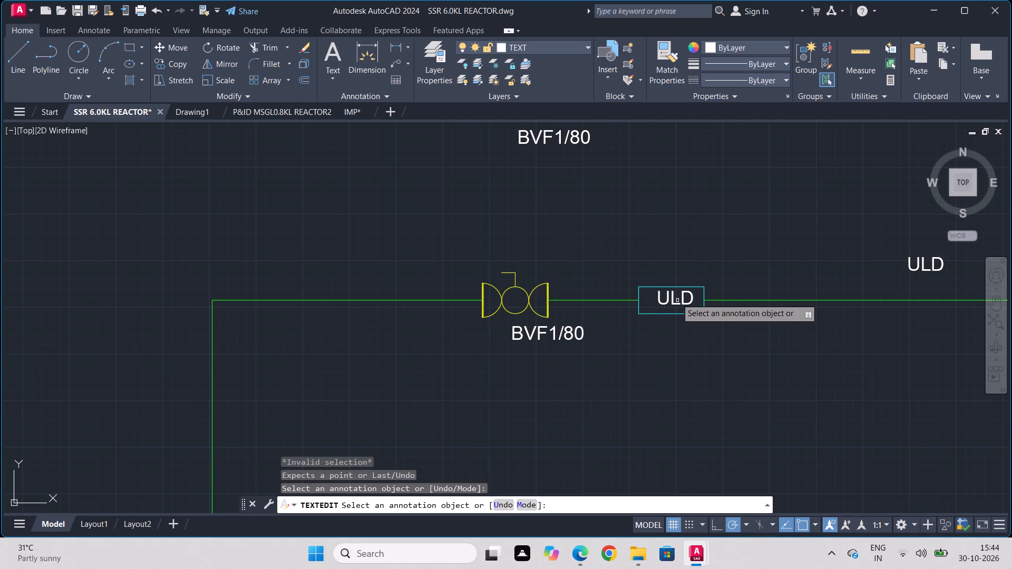
click(676, 298)
click(674, 300)
text(IC)
key(Return)
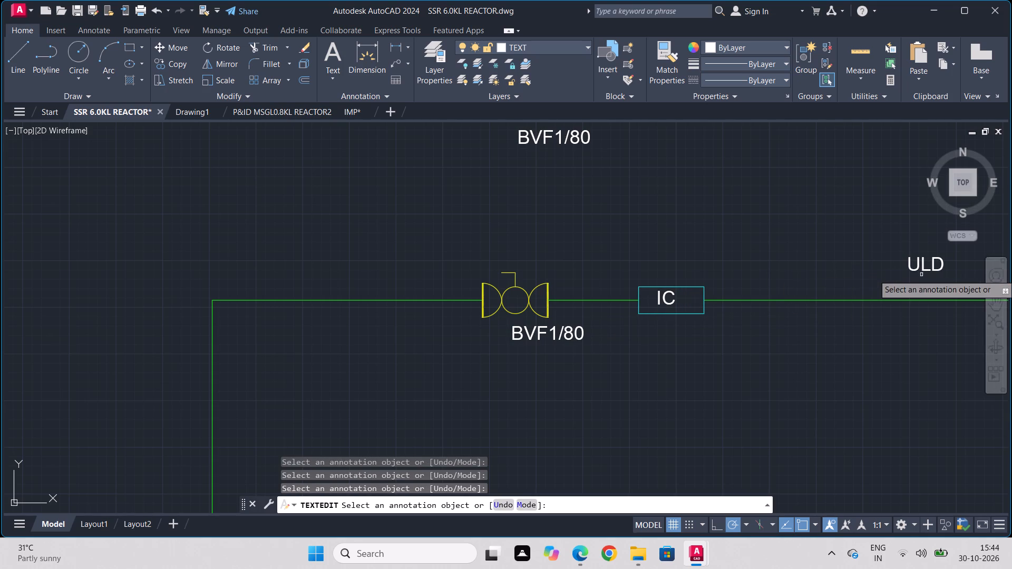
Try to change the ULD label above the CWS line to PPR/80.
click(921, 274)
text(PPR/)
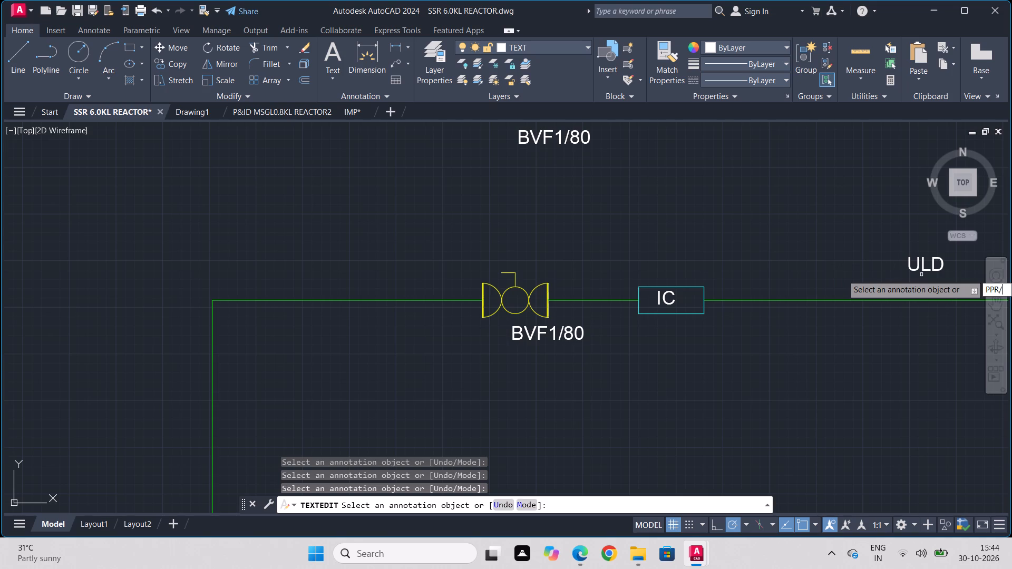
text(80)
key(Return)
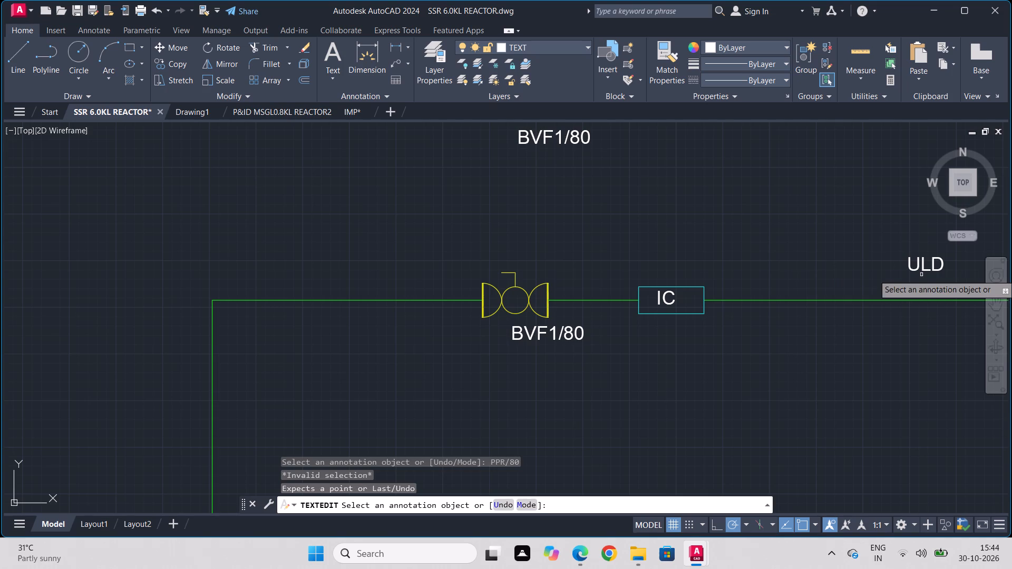
Change the ULD label below the horizontal valve on the CHWS line to BVF1/80.
scroll(762, 305, down, 2)
middle_drag(644, 332, 661, 165)
scroll(643, 274, up, 2)
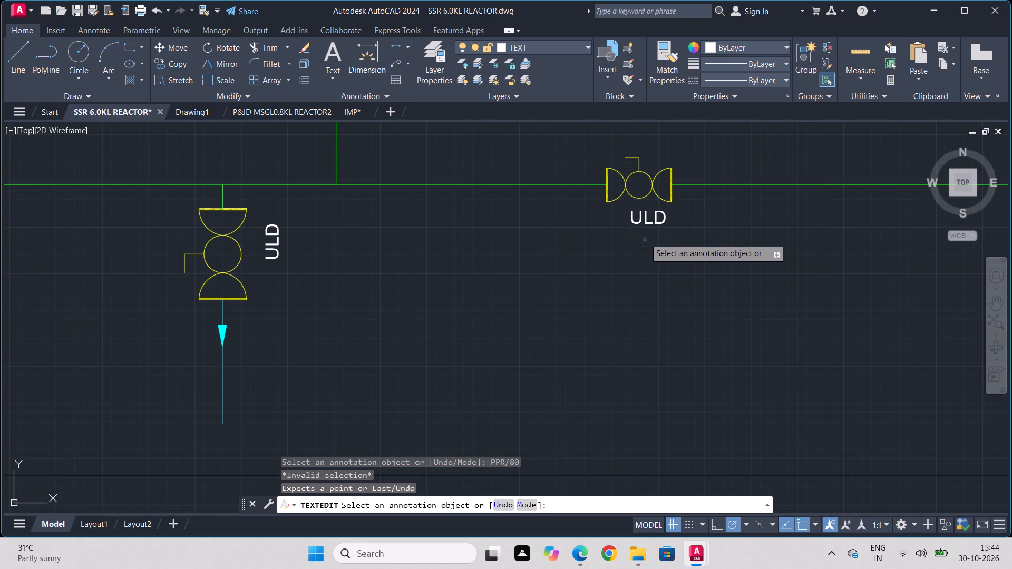
click(646, 220)
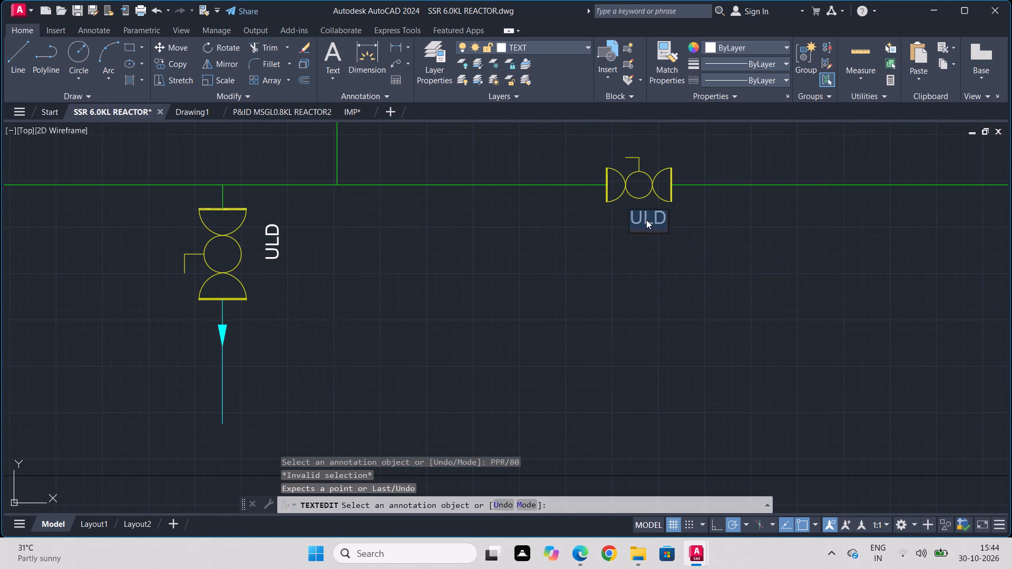
text(BVF1)
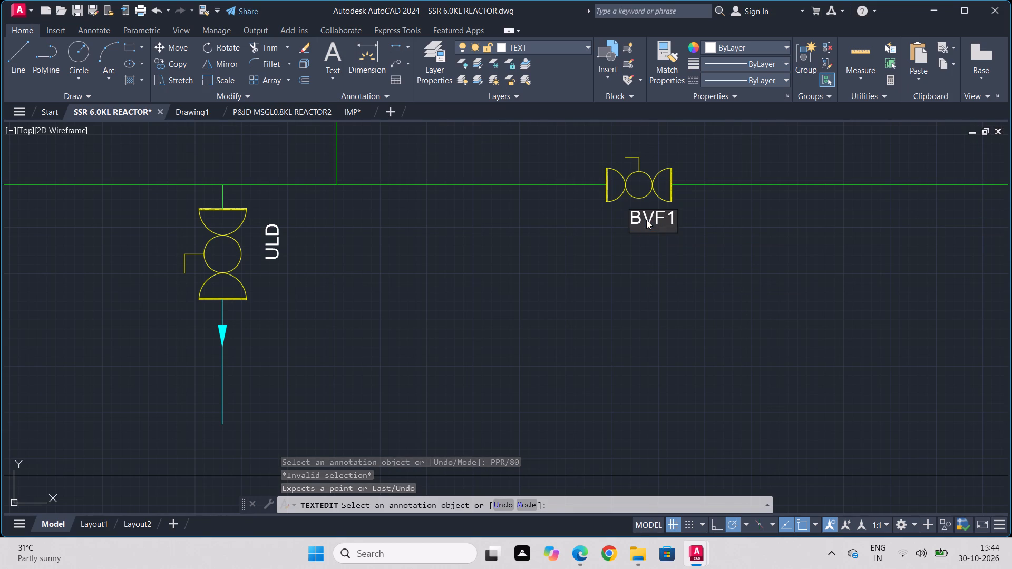
key(slash)
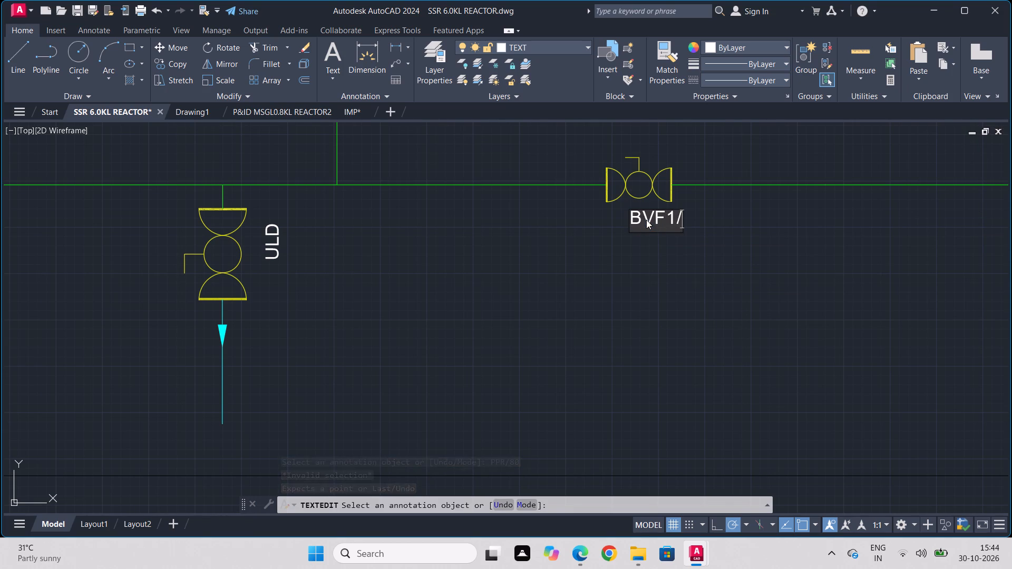
text(880)
key(Return)
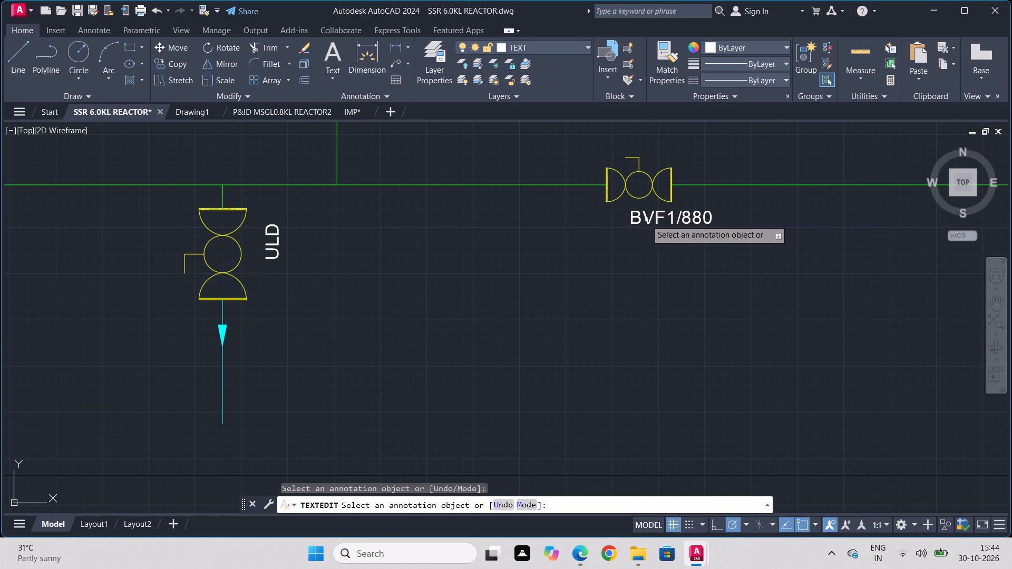
double_click(646, 220)
click(646, 220)
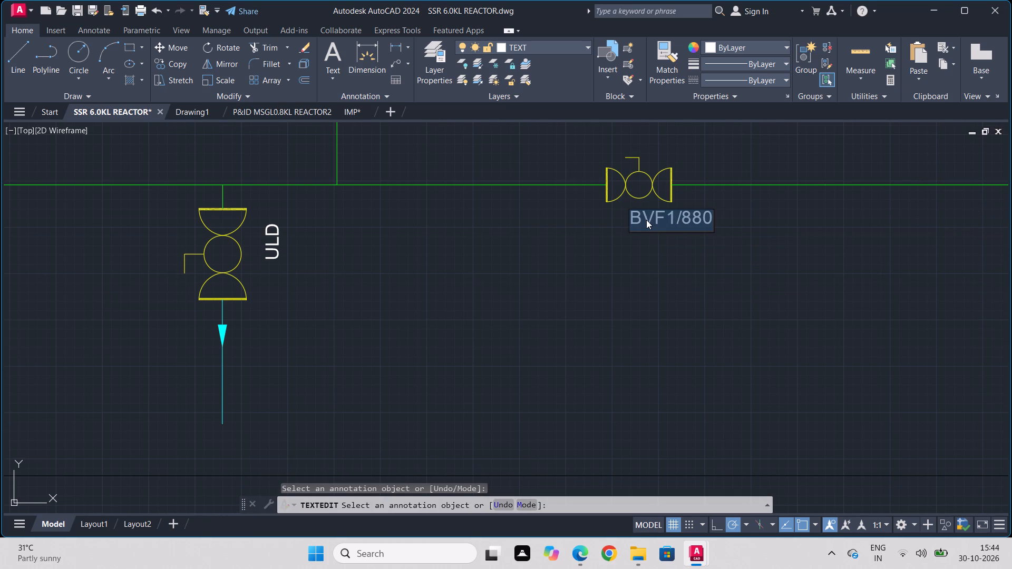
text(BVF1)
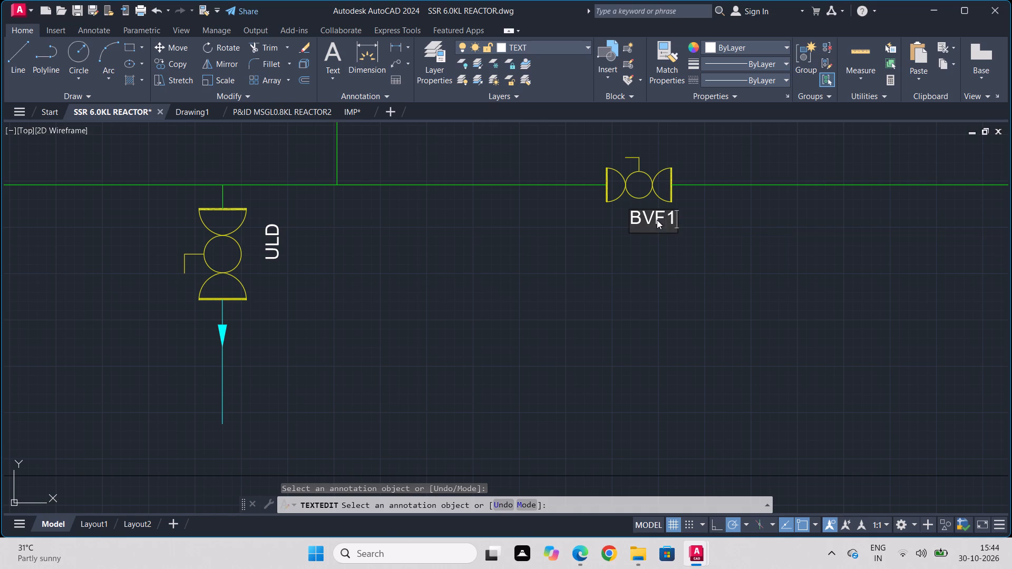
key(slash)
text(80)
key(Return)
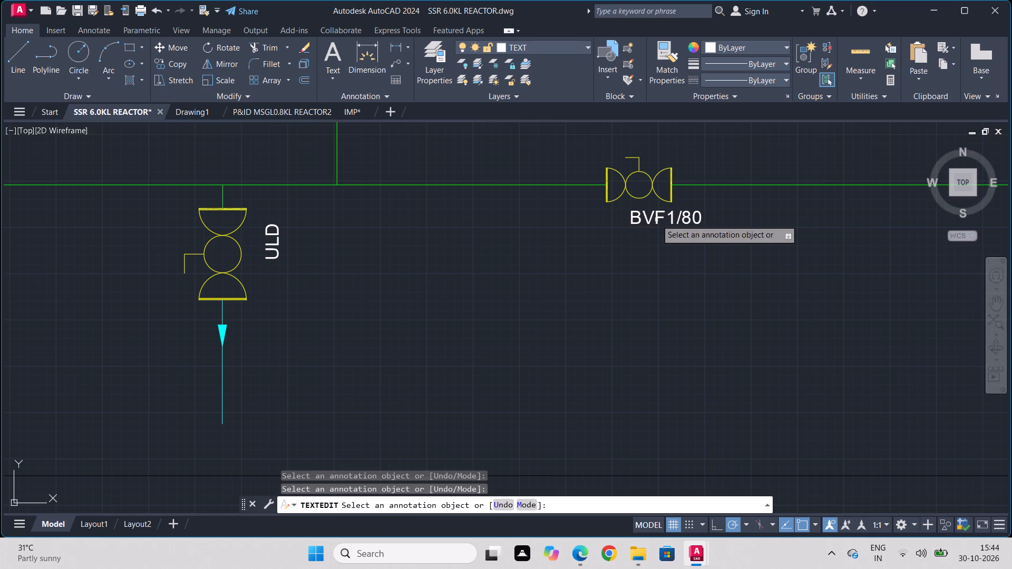
Change the ULD label above the CHWS line, just before its arrow connector, to PPR/80.
middle_drag(828, 208, 409, 270)
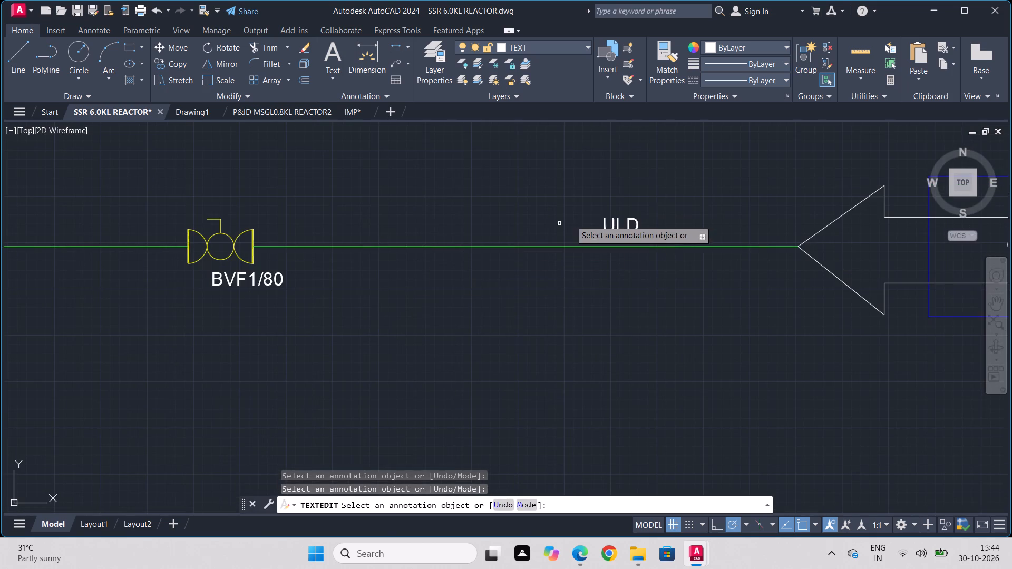
click(607, 223)
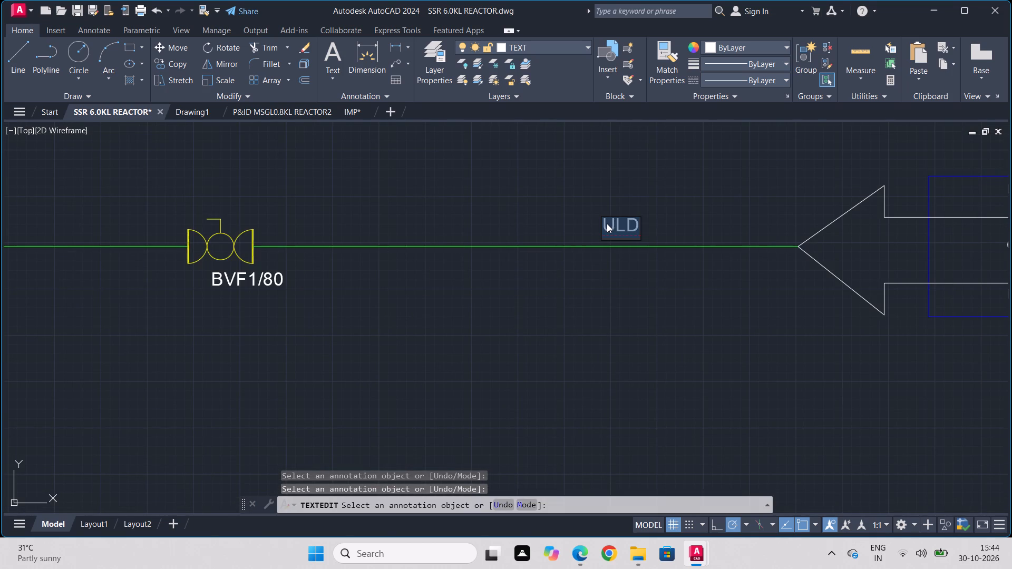
text(PPR)
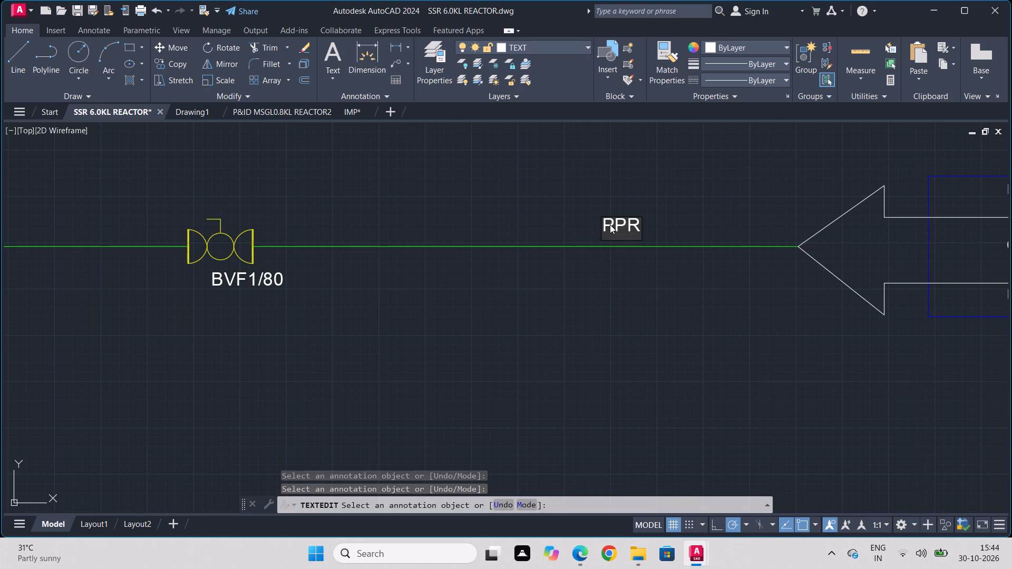
key(slash)
text(80)
key(Return)
Change the vertical ULD label beside the drain valve under the CHWS line to BVF1/15.
scroll(483, 266, down, 1)
middle_drag(261, 339, 262, 338)
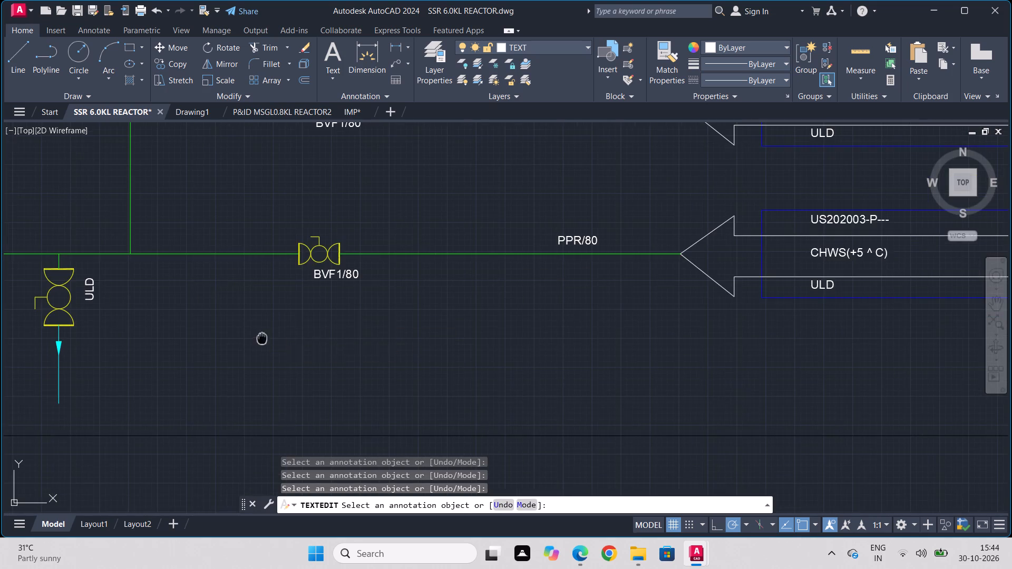
middle_drag(262, 338, 494, 271)
scroll(300, 211, up, 1)
click(331, 231)
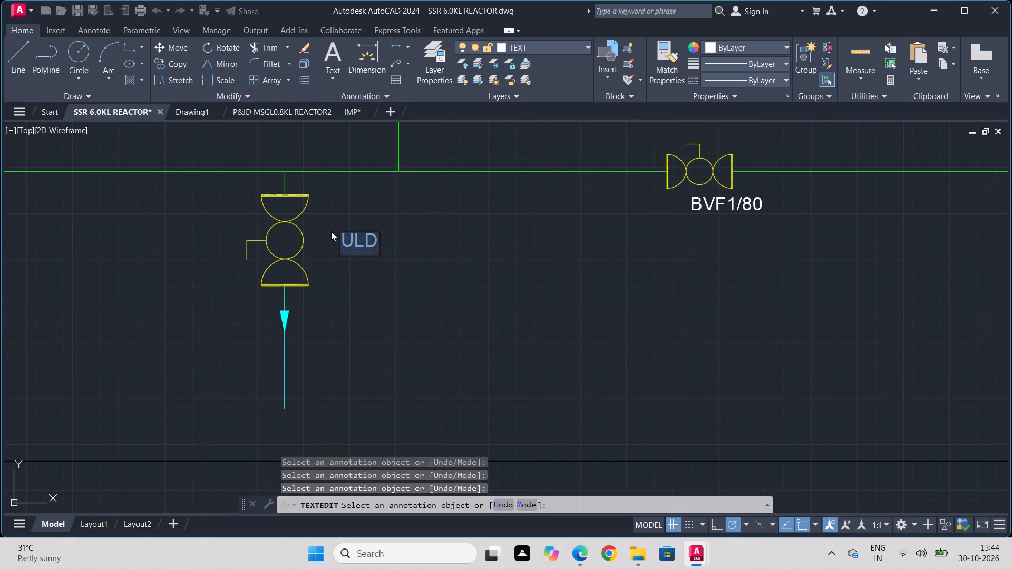
text(BVF1)
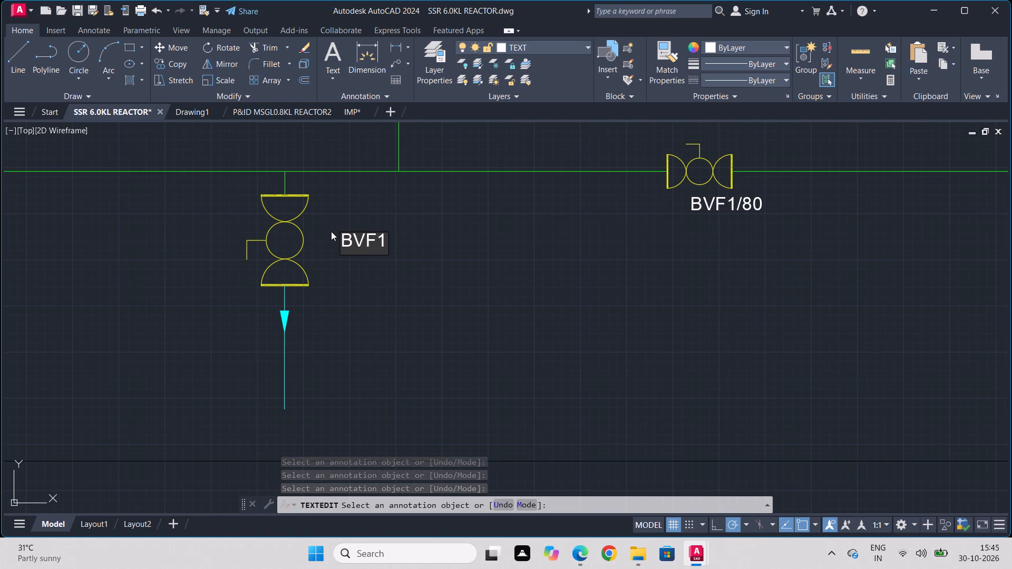
text(/15)
key(Return)
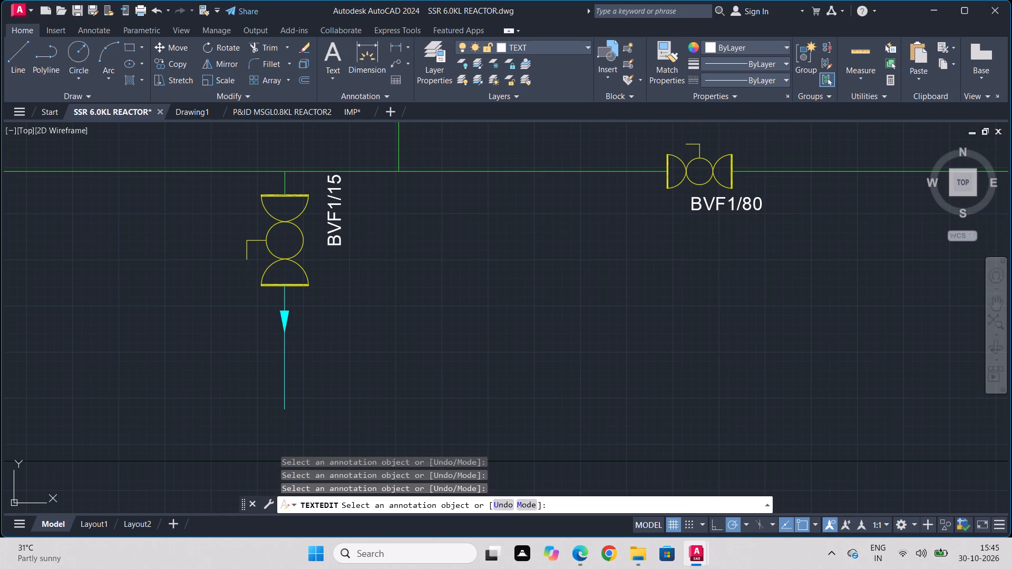
Change the upper ULD text in the instrument circle above the oval on the CHWS line to SSR-0.
scroll(202, 228, down, 1)
middle_drag(116, 242, 507, 312)
scroll(393, 247, down, 1)
scroll(393, 245, up, 3)
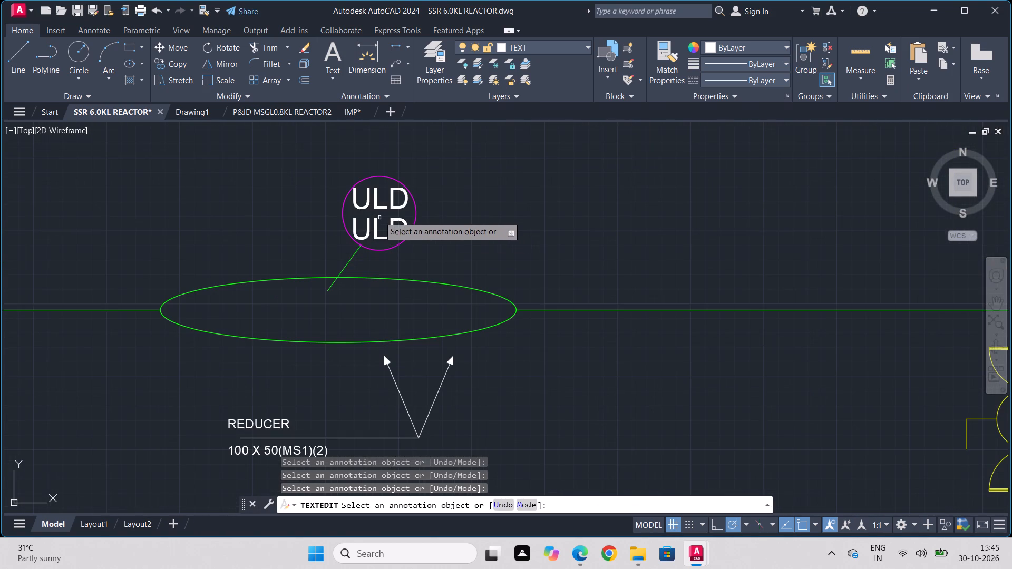
click(379, 214)
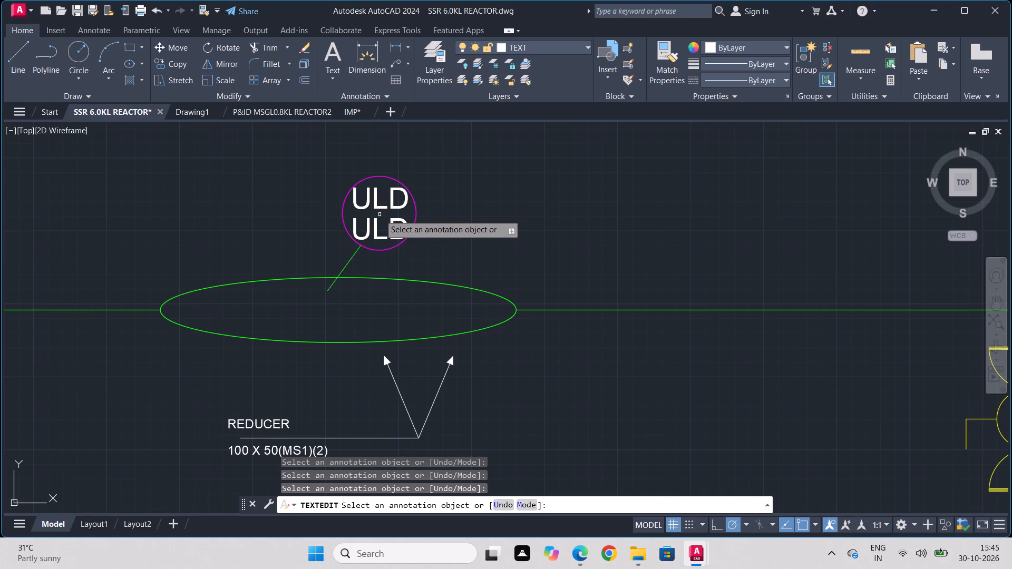
scroll(445, 271, down, 1)
middle_drag(446, 271, 443, 263)
scroll(396, 216, up, 4)
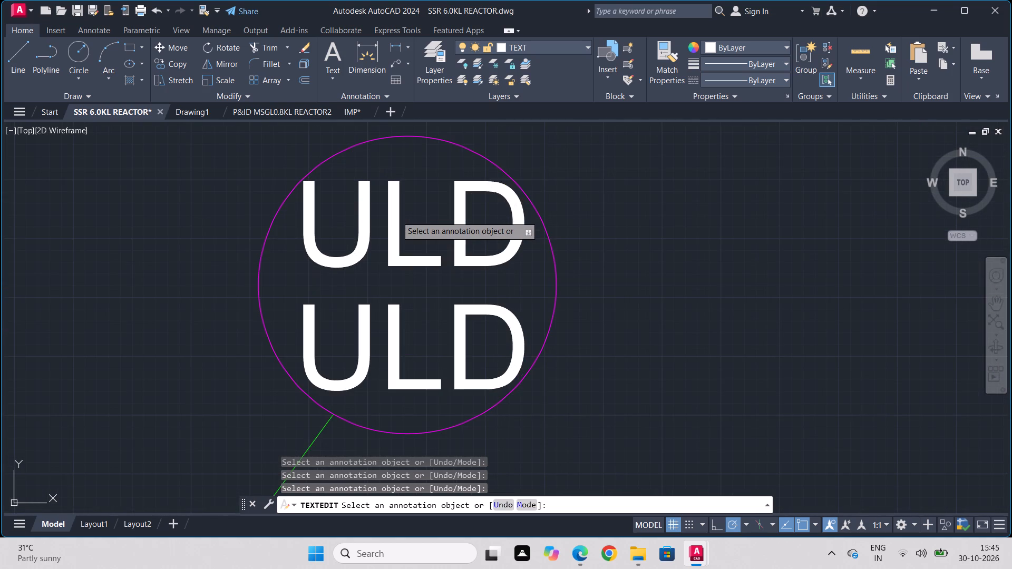
click(358, 241)
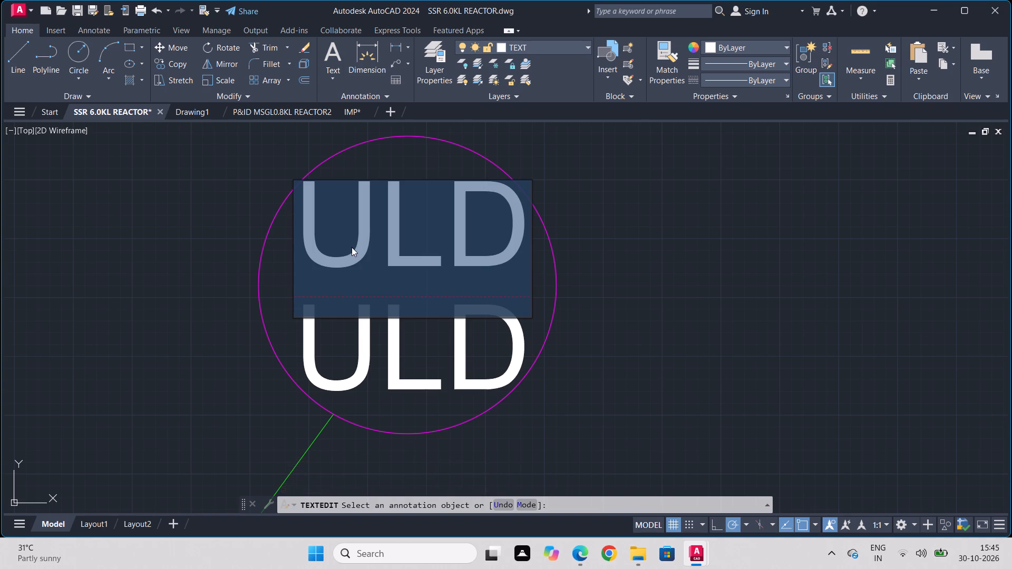
text(SSR)
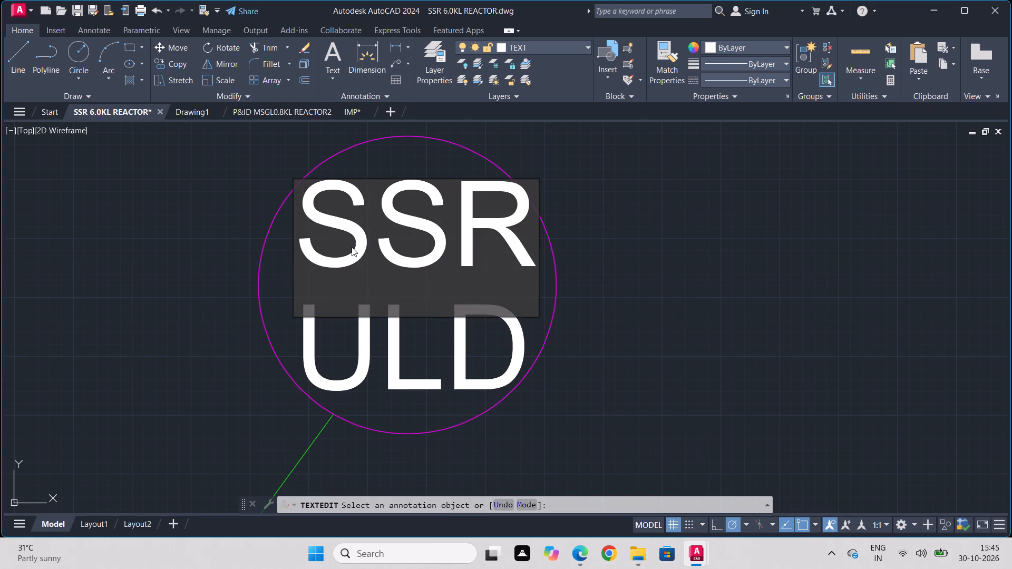
text(-0)
key(Return)
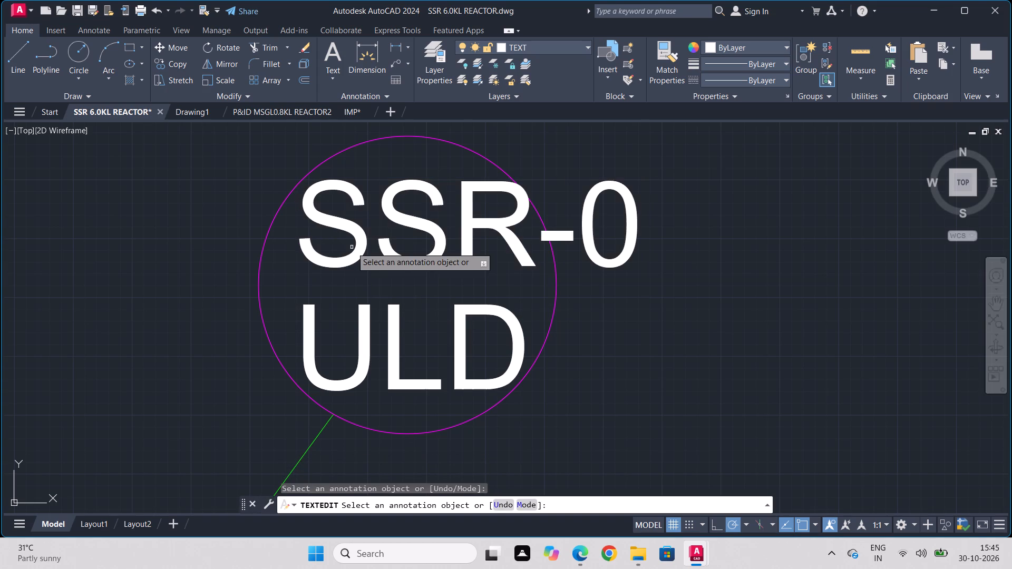
Change the lower ULD text in the same instrument circle on the CHWS line to TW-NC.
click(362, 319)
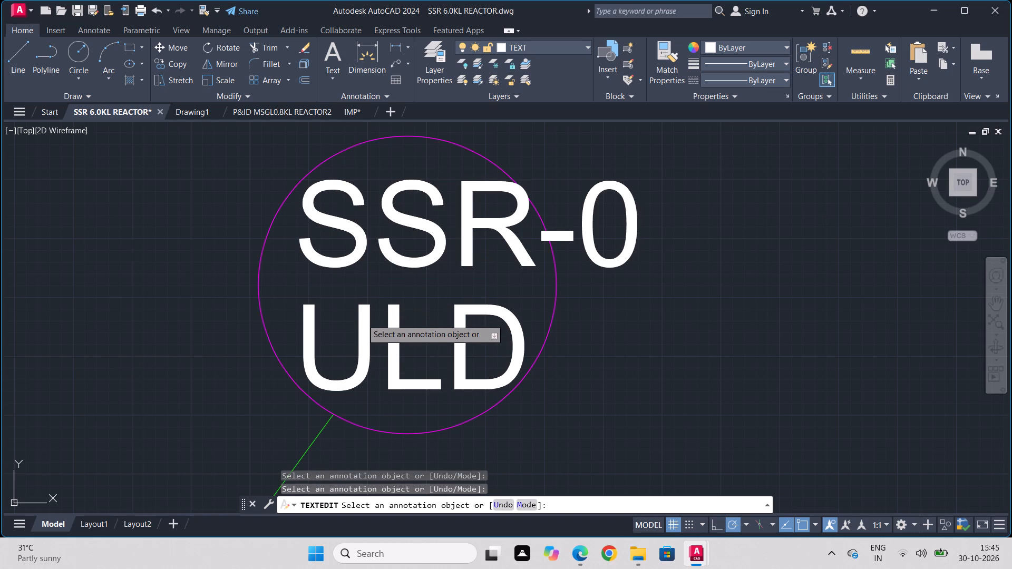
click(366, 332)
drag(370, 312, 367, 317)
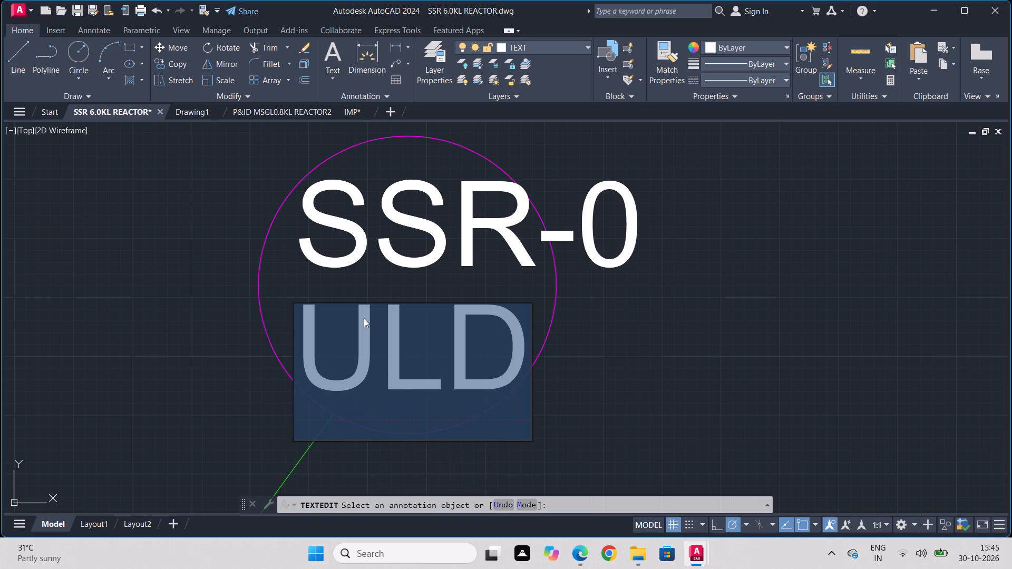
text(TW)
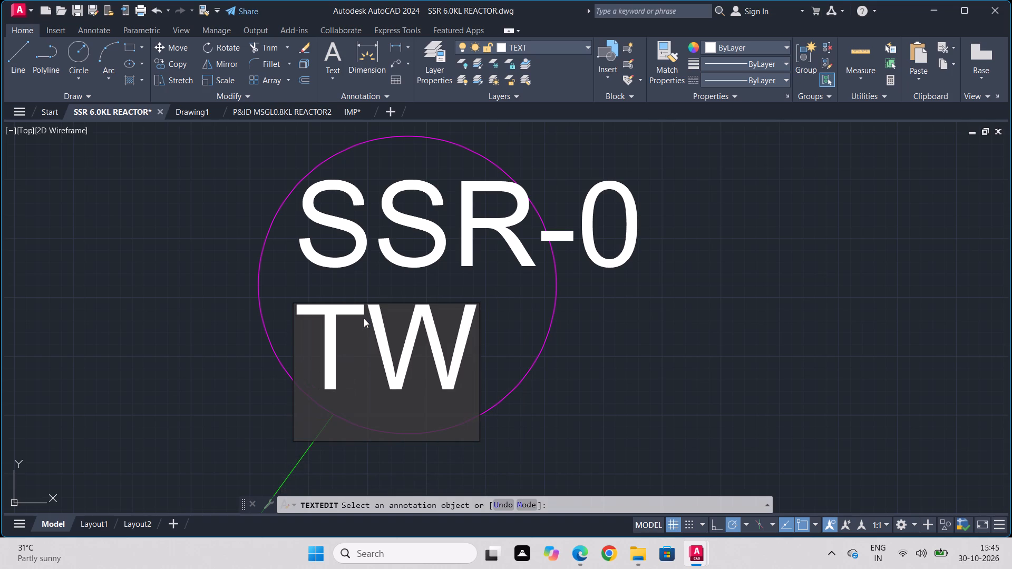
key(minus)
text(NC)
key(Return)
Change the vertical ULD label beside the hooked vent's valve on the CWR line to BVS1/15.
scroll(365, 318, down, 5)
scroll(365, 314, up, 1)
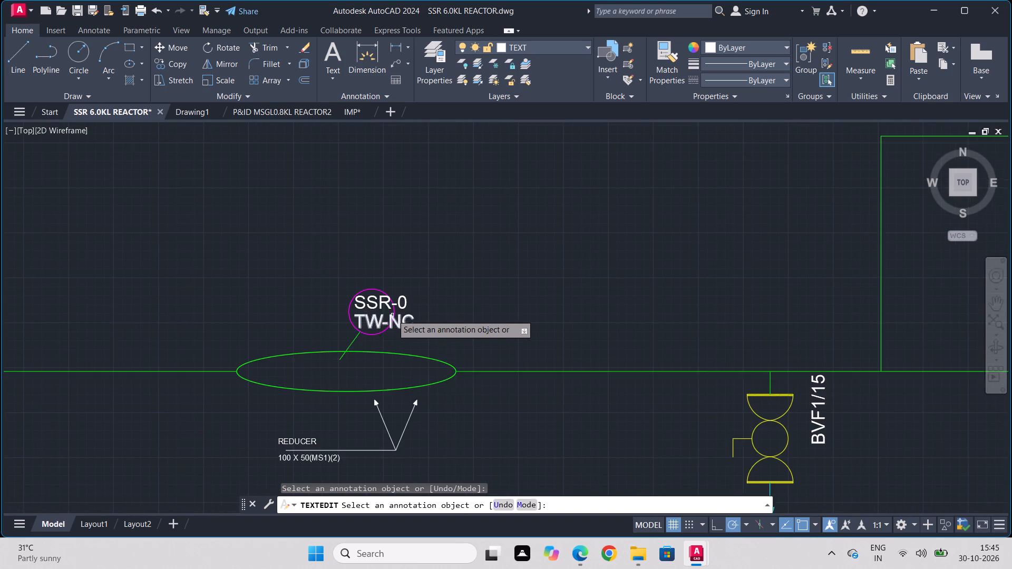
scroll(393, 313, down, 2)
middle_drag(410, 260, 381, 384)
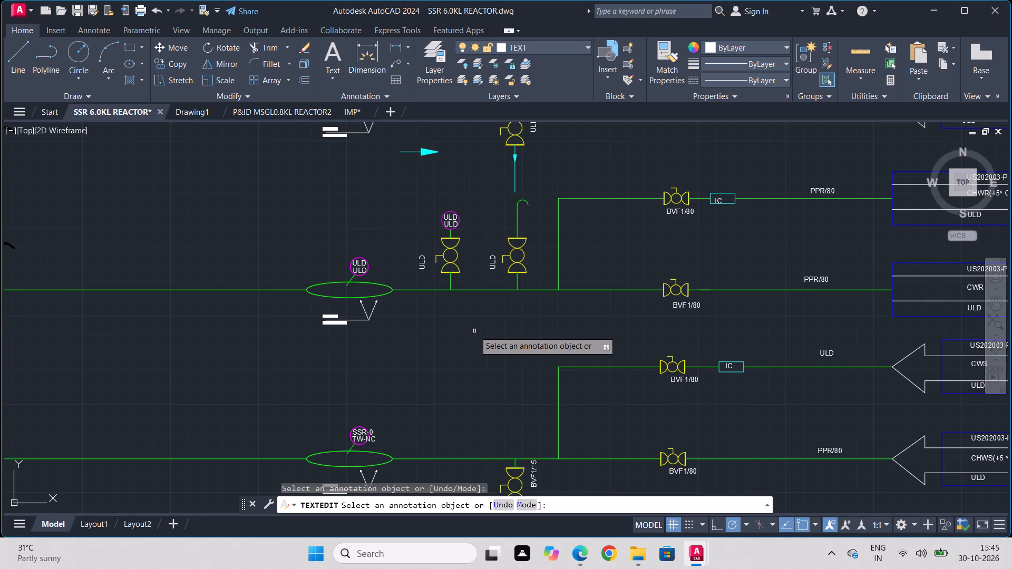
scroll(502, 270, up, 3)
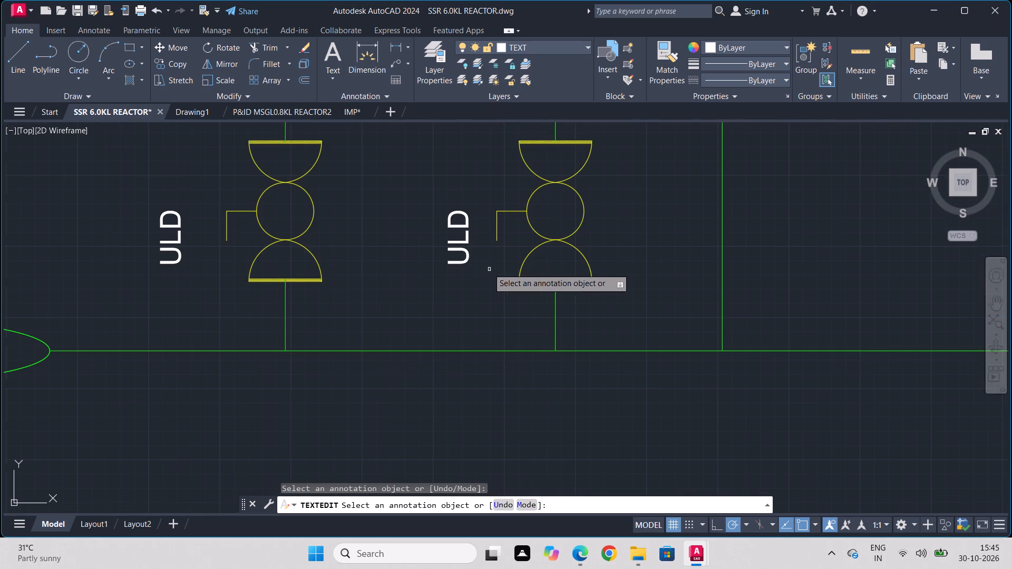
click(465, 263)
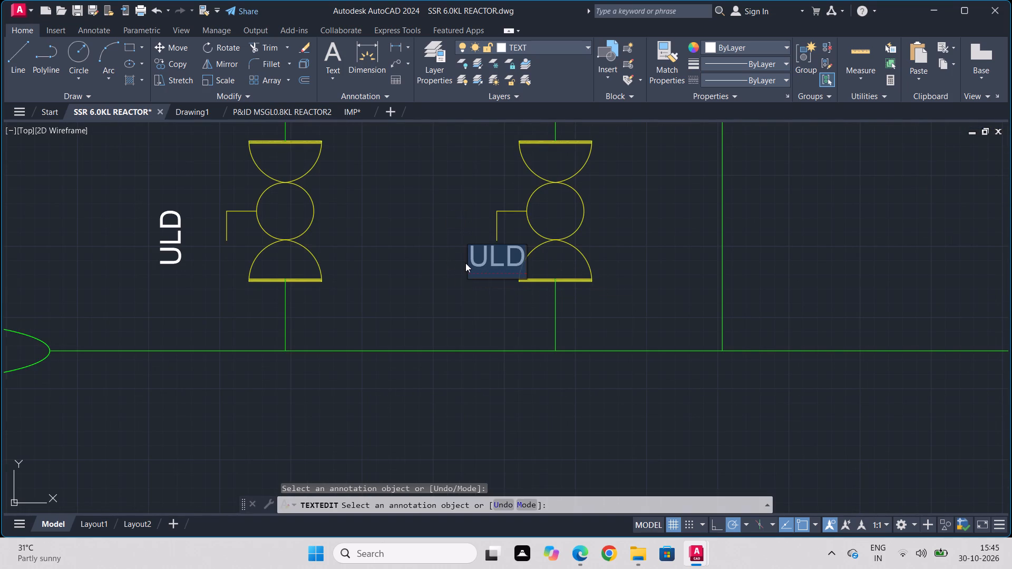
text(BVS1/)
text(15)
key(Return)
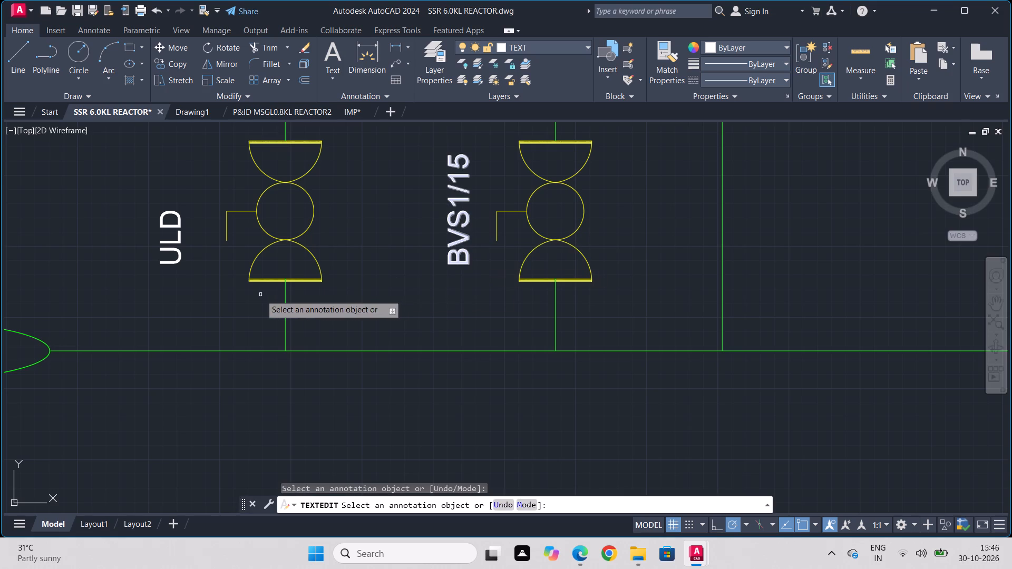
Change the vertical ULD label beside the valve under the instrument circle on the CWR line to BVS1/15.
click(170, 237)
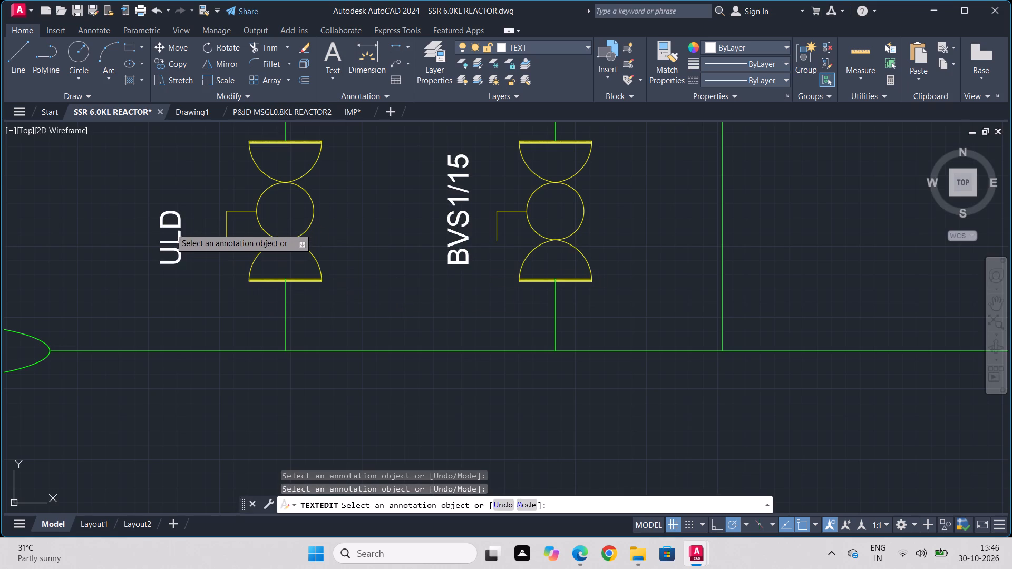
click(170, 228)
text(BV)
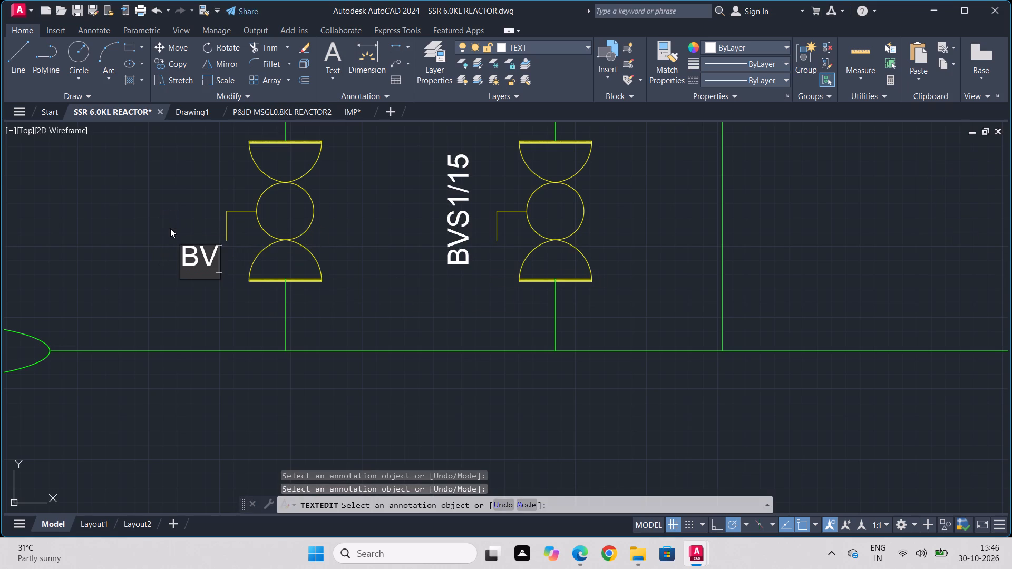
text(S1/)
text(15)
key(Return)
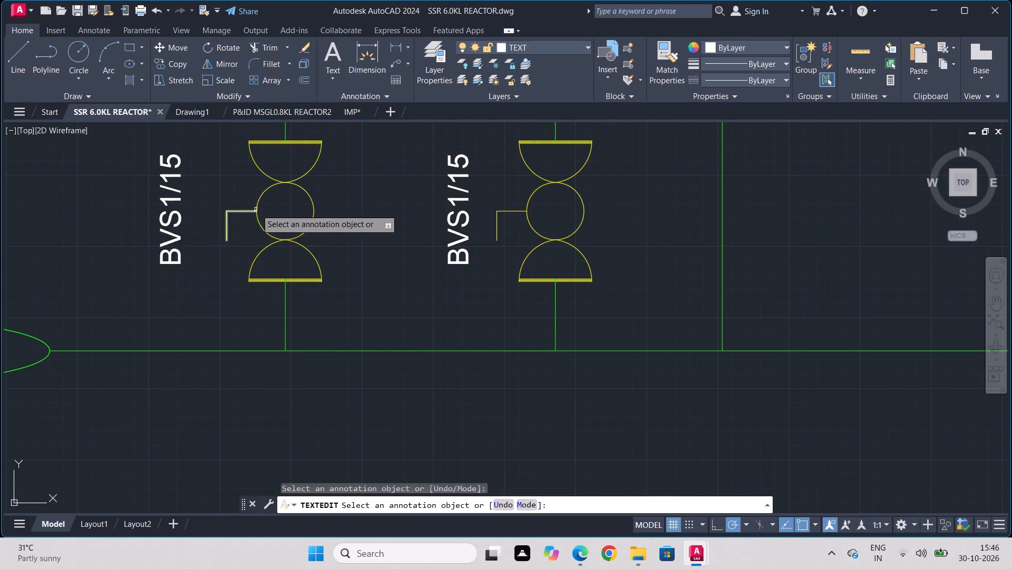
Change the upper ULD text in the instrument circle above the valve on the CWR line to SSR-0.
scroll(256, 209, down, 1)
middle_drag(283, 244, 321, 375)
scroll(298, 246, up, 2)
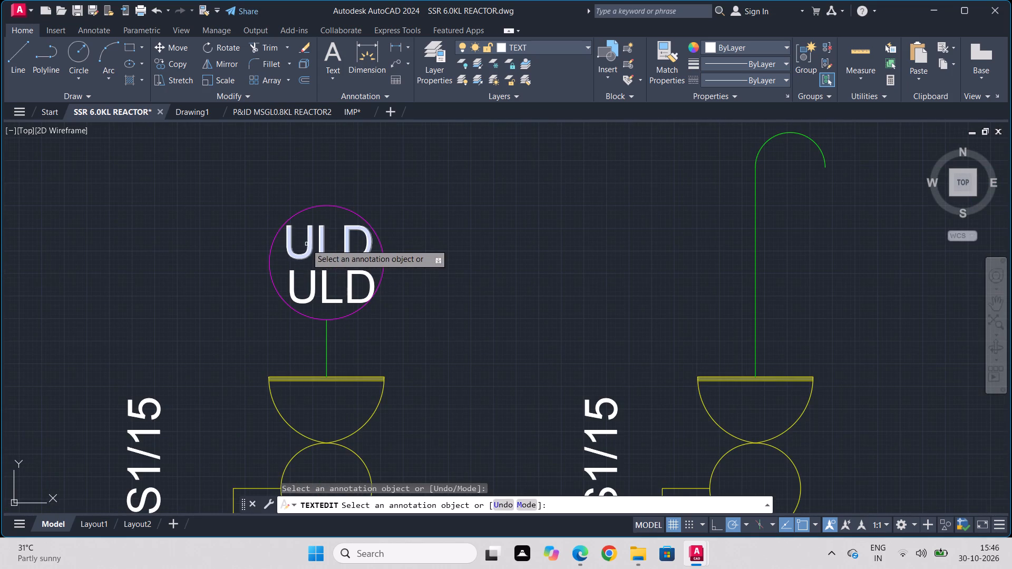
click(312, 248)
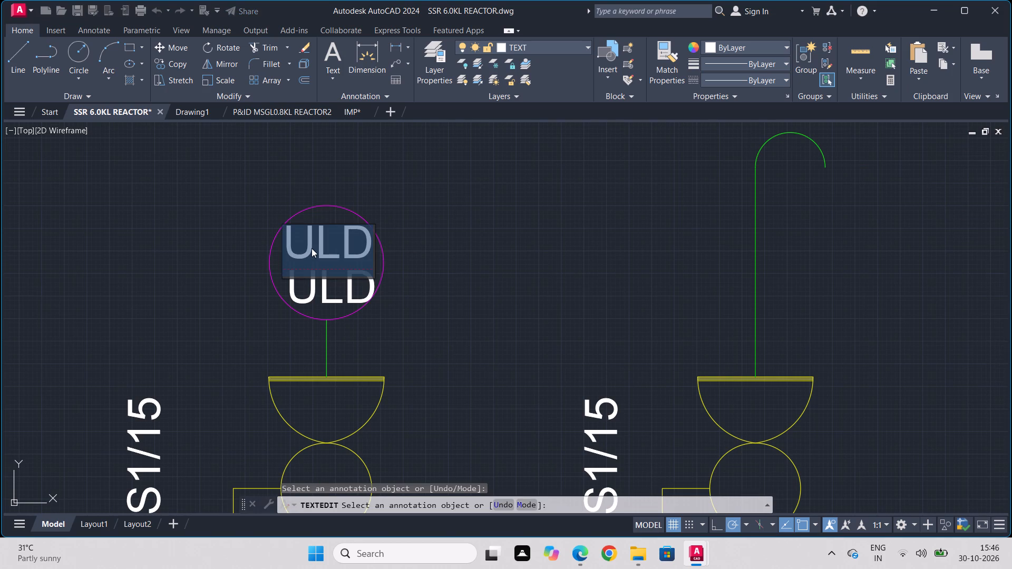
text(SSR)
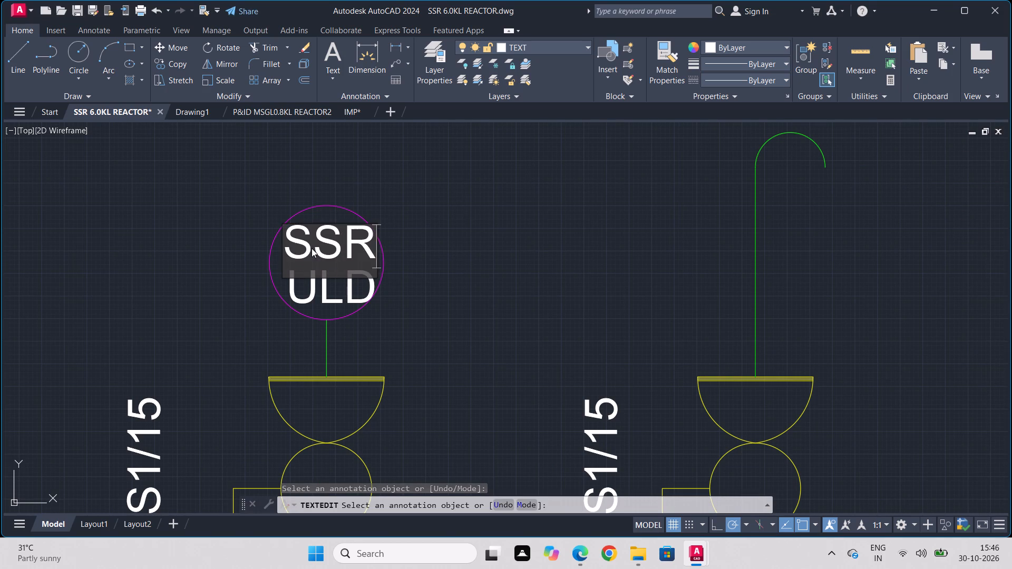
key(minus)
key(o)
key(BackSpace)
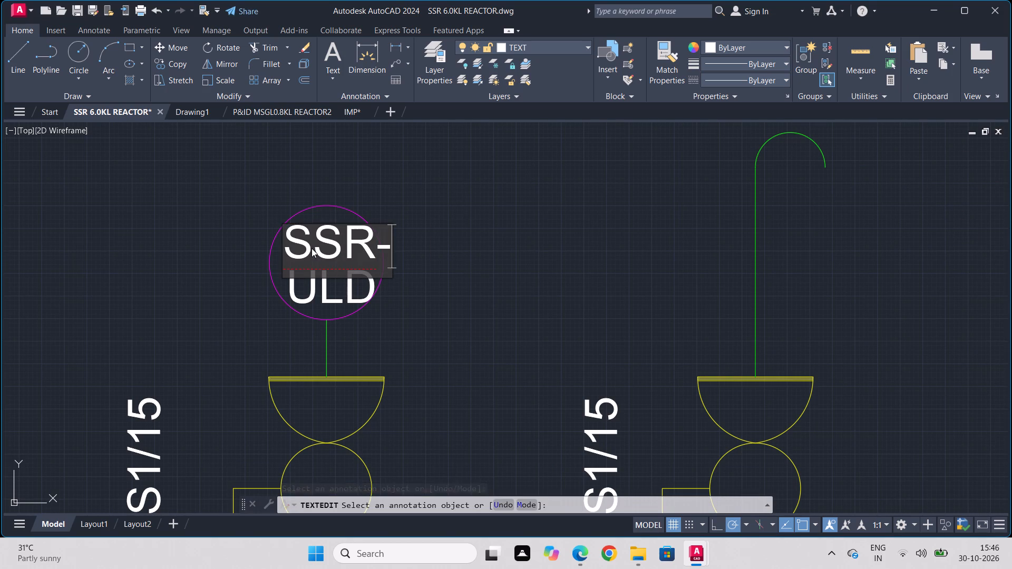
key(0)
key(Return)
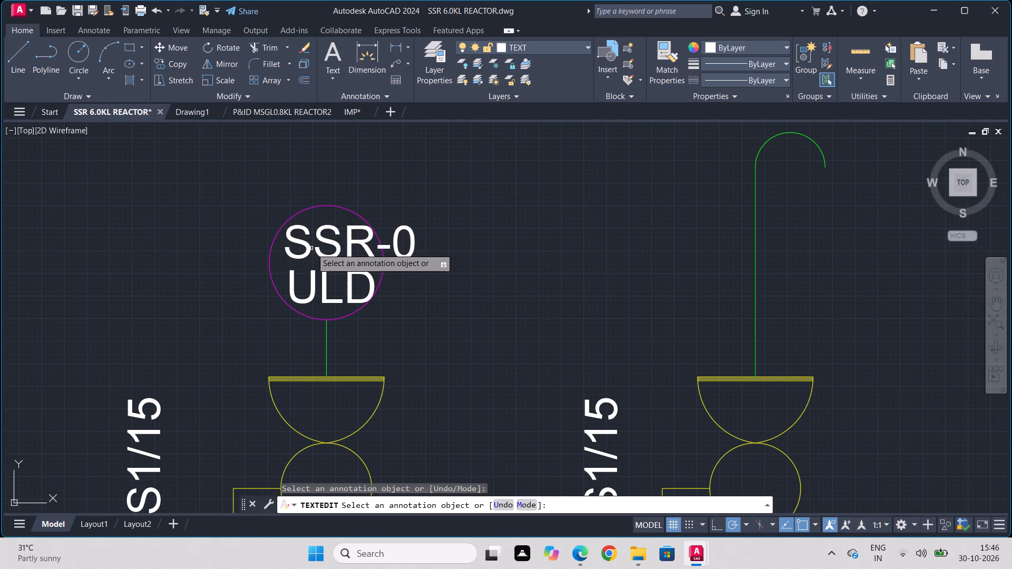
Change the lower ULD text in the same instrument circle on the CWR line to F6-NC.
click(316, 292)
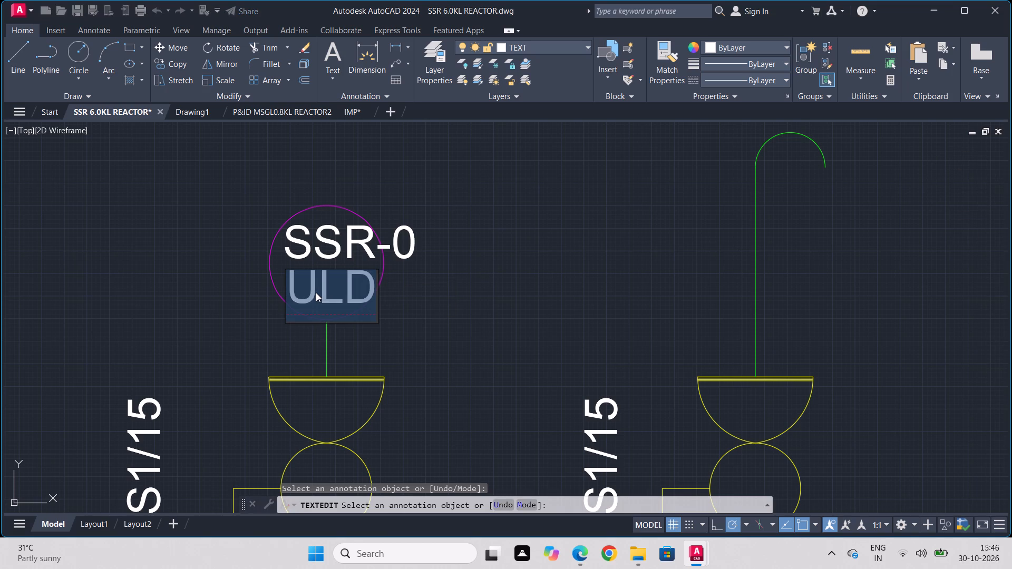
key(f)
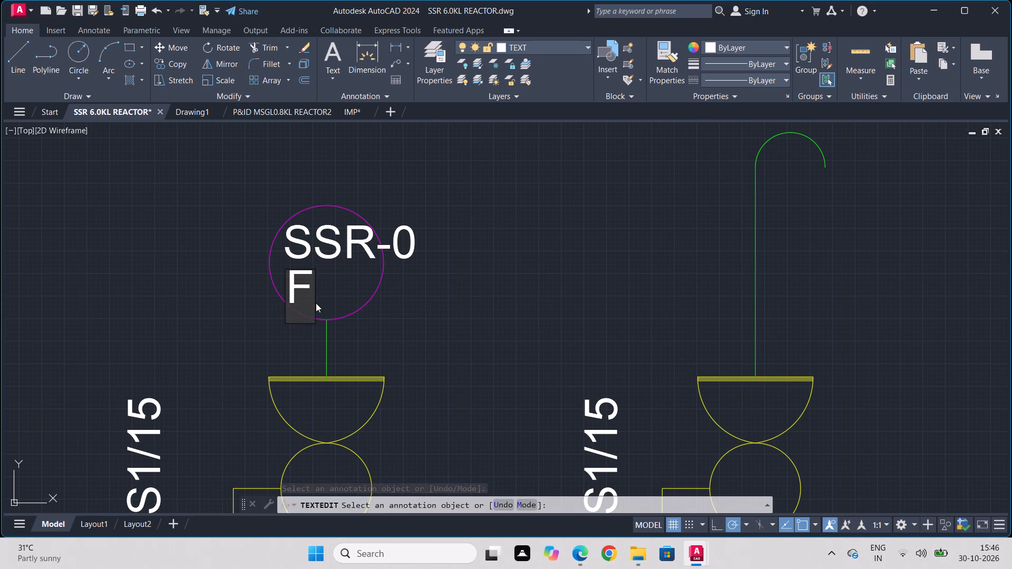
key(6)
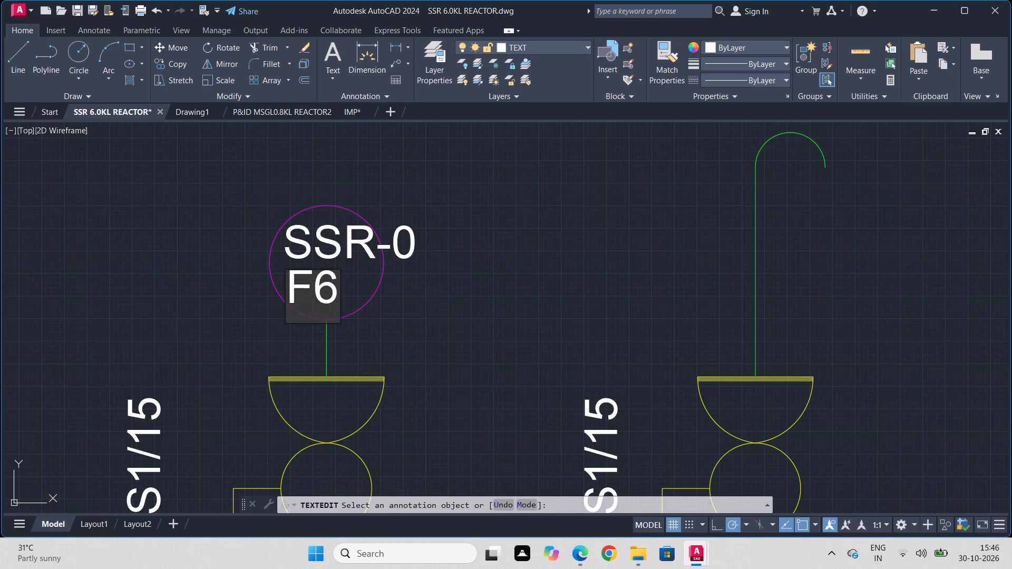
key(minus)
text(NC)
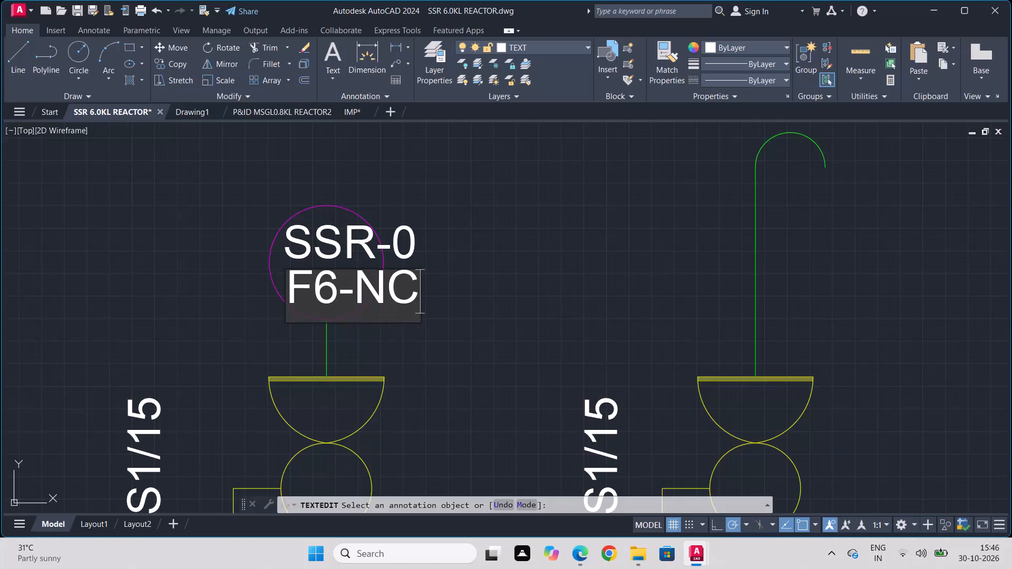
key(Return)
Change the vertical ULD label beside the downward drain valve on the CHWS(+5° C) line to BVF1/15.
scroll(382, 276, down, 2)
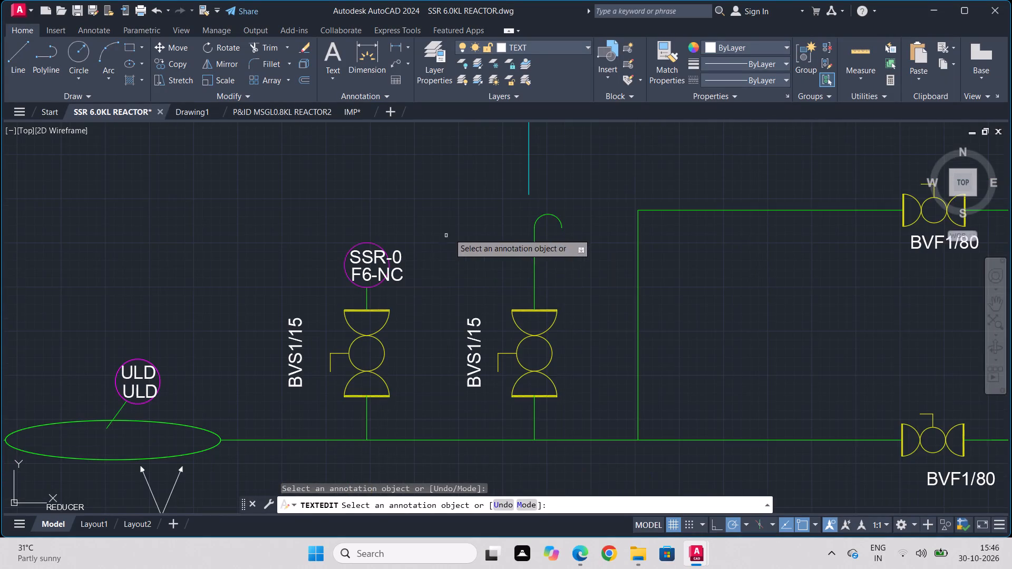
middle_drag(450, 233, 444, 401)
click(573, 204)
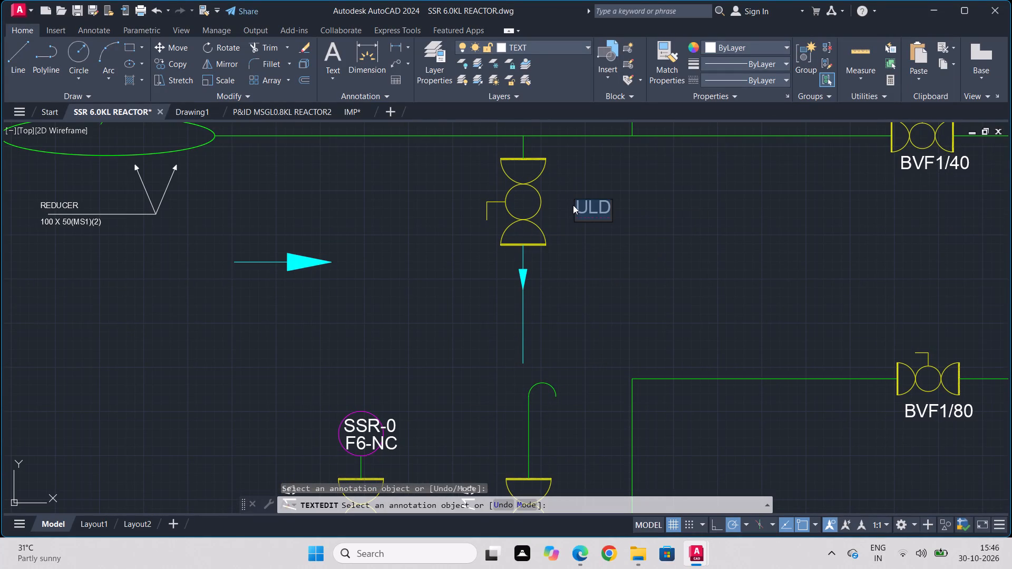
text(BVF1/15)
key(Return)
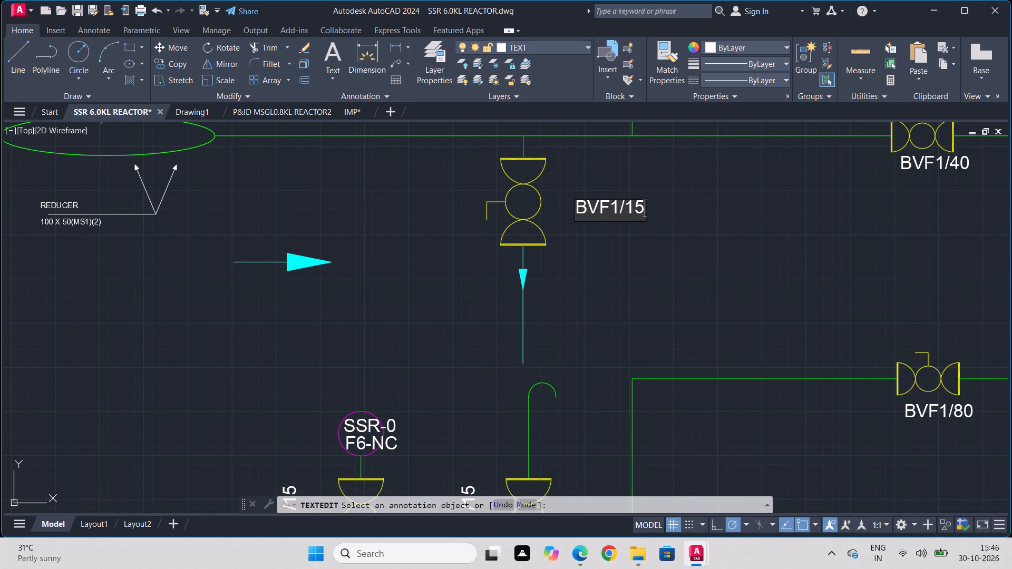
Change the upper ULD text in the instrument circle above the reducer oval on the CHWS(+5° C) line to SSR-0.
scroll(355, 240, down, 1)
middle_drag(349, 242, 449, 342)
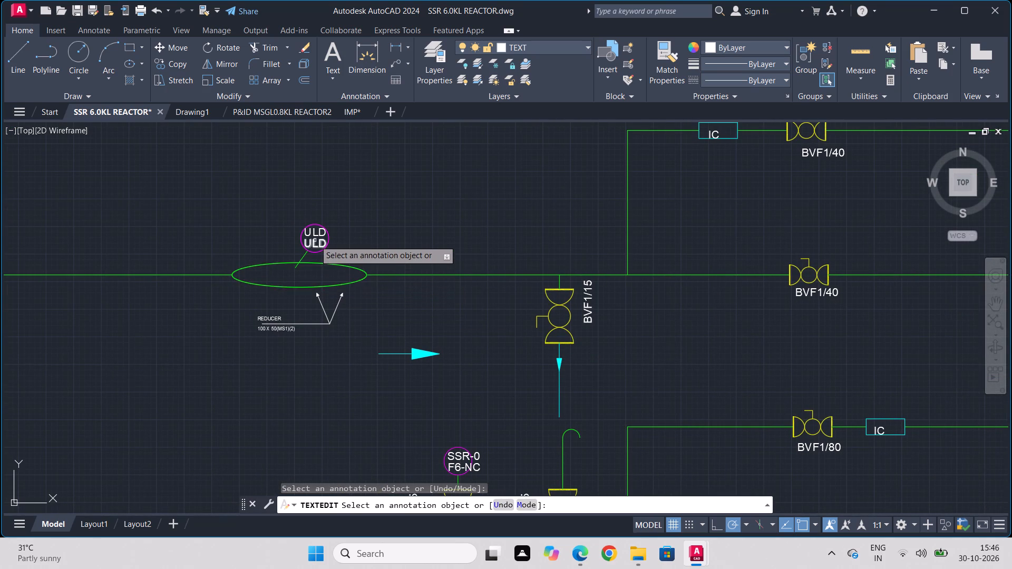
scroll(315, 240, down, 1)
scroll(315, 240, up, 2)
click(310, 228)
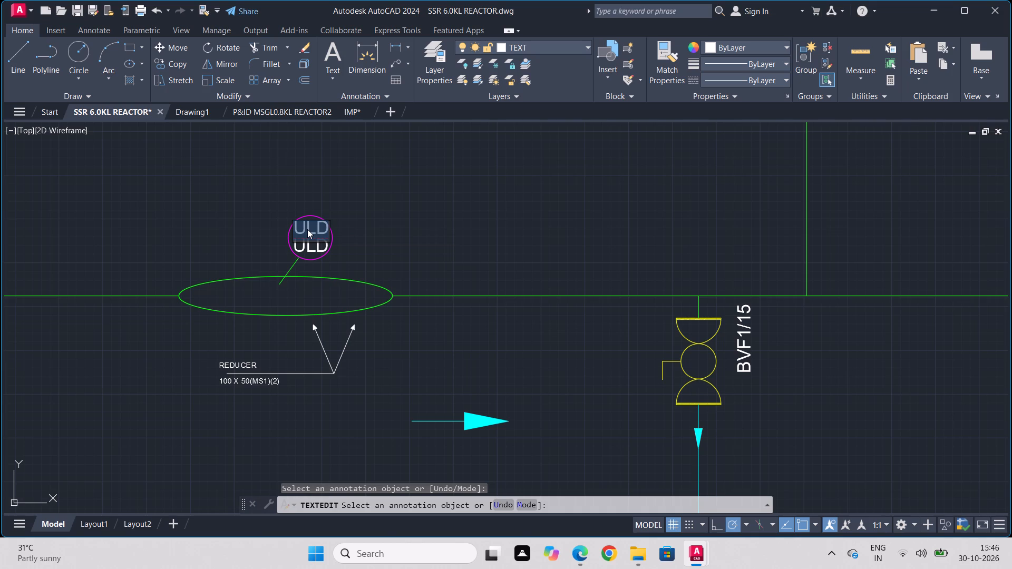
text(SSR)
text(-0)
key(Return)
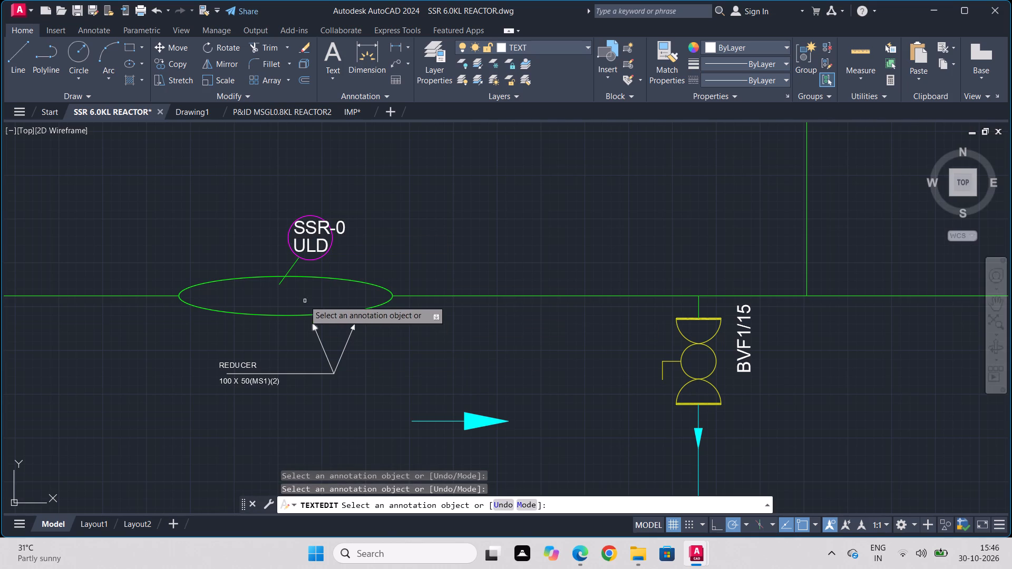
Change the lower ULD text in the same instrument circle on the CHWS(+5° C) line to TW-12.
click(308, 241)
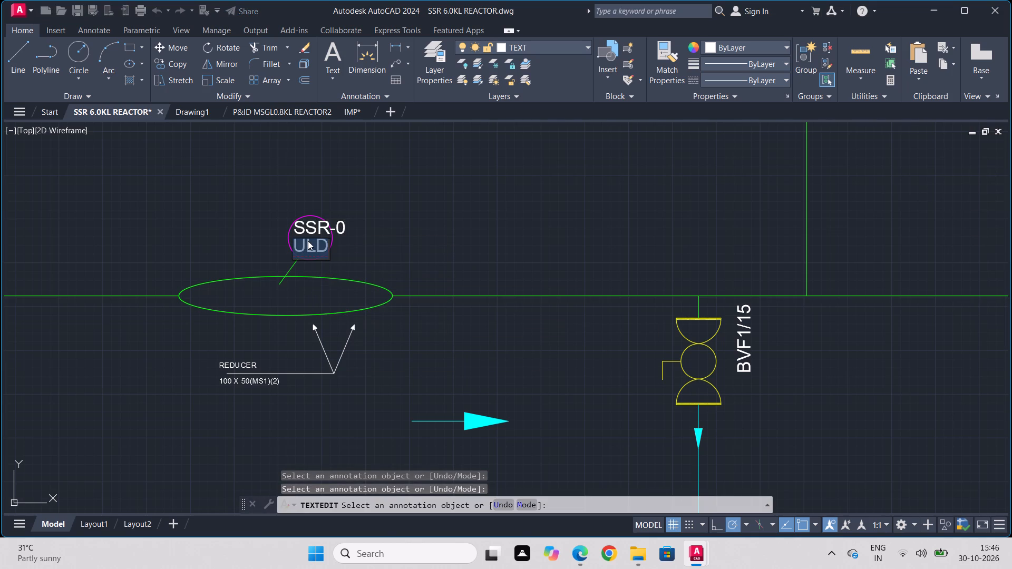
text(TW-)
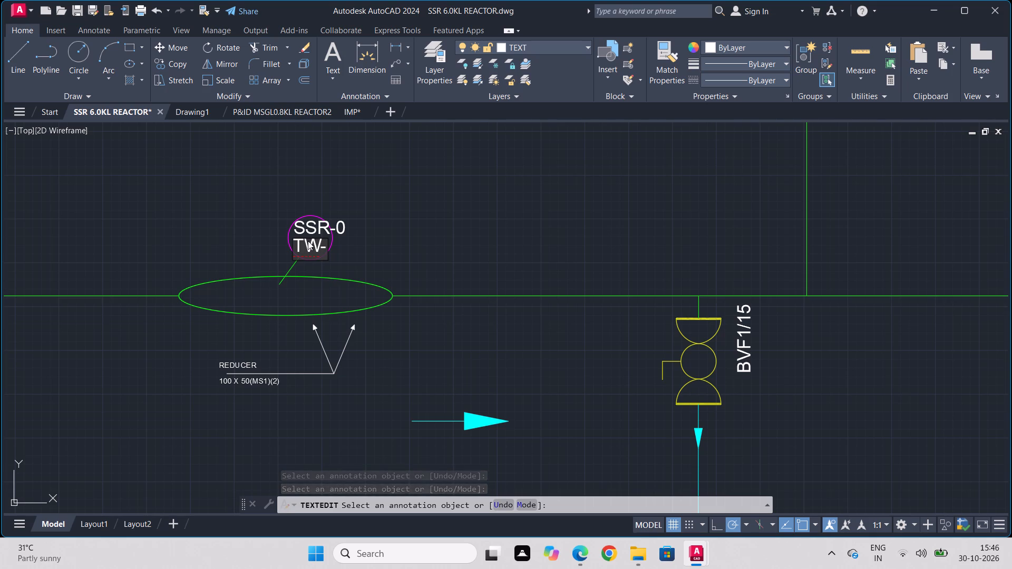
text(12)
key(Return)
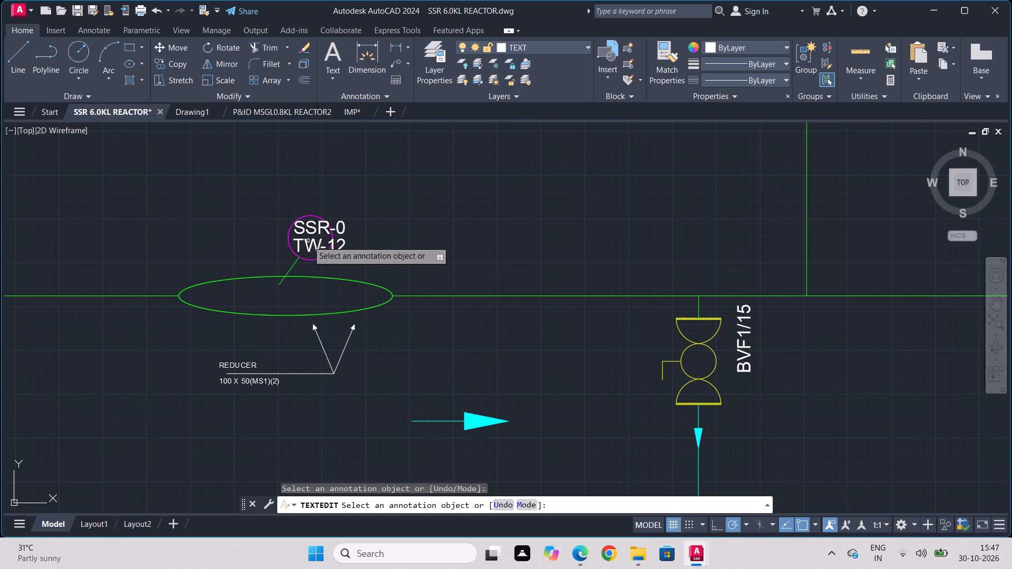
Change the vertical ULD label beside the hooked vent's valve on the CHWR(-5° C) line to BVS1/15.
scroll(310, 240, down, 1)
scroll(444, 207, down, 1)
middle_drag(453, 219, 434, 284)
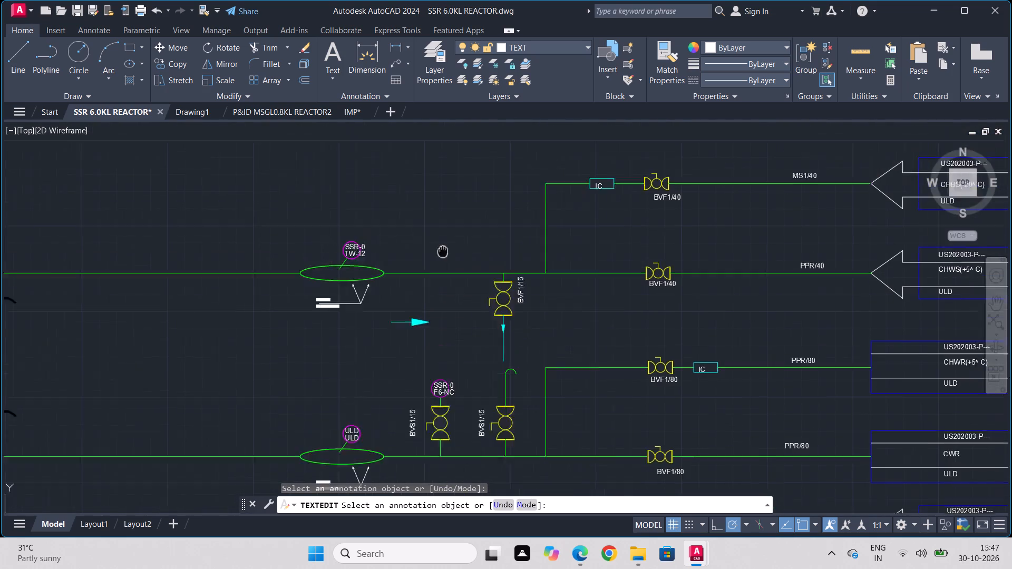
middle_drag(434, 284, 396, 435)
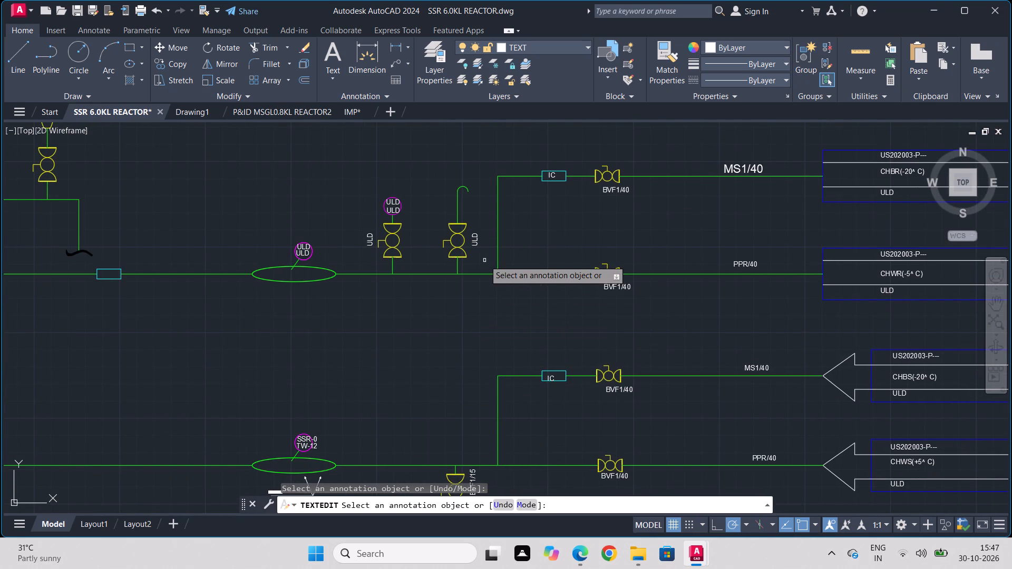
scroll(472, 253, up, 2)
click(471, 236)
text(BVD)
key(BackSpace)
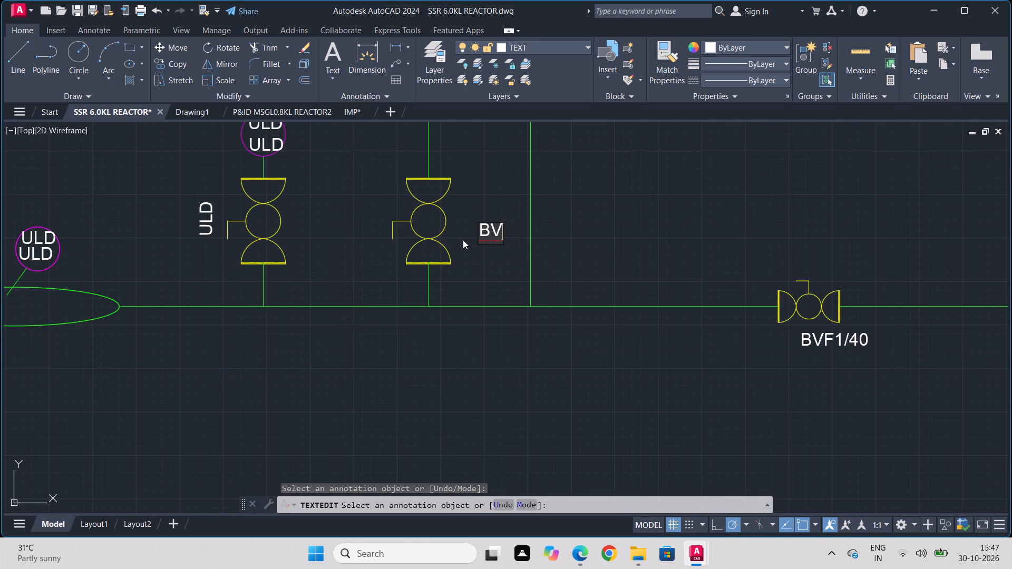
key(s)
key(1)
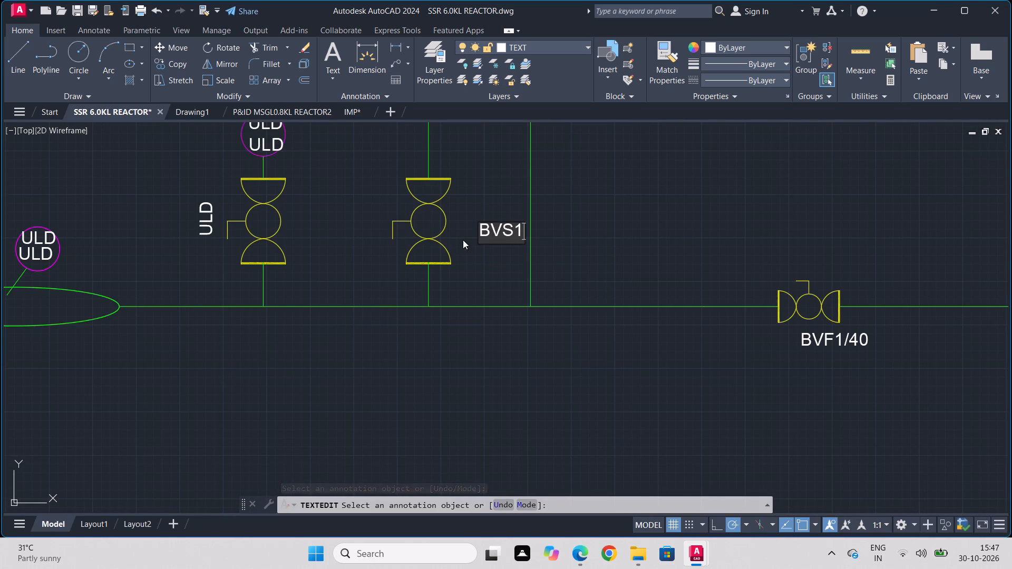
key(slash)
text(15)
key(Return)
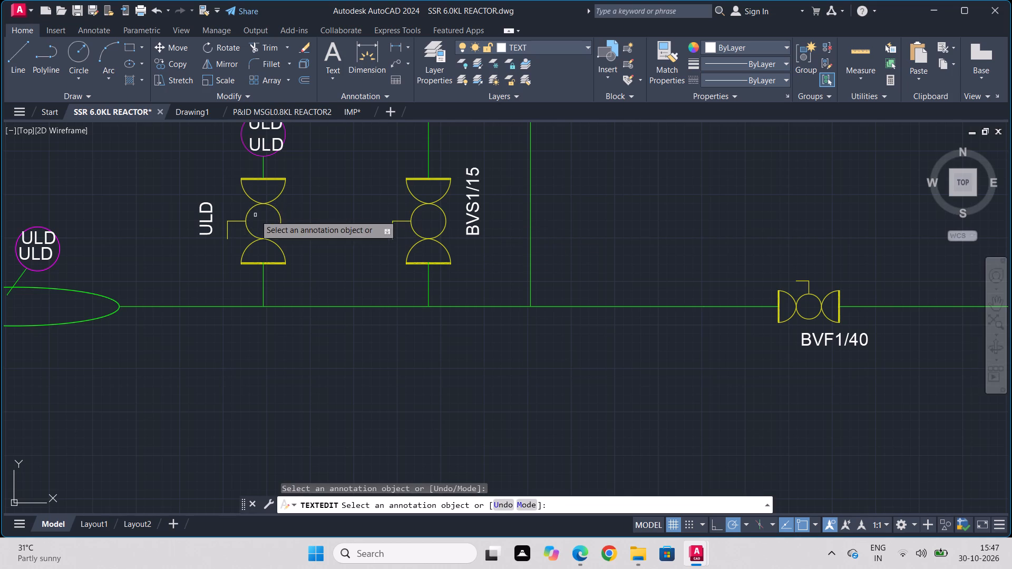
Change the vertical ULD label beside the valve under the instrument circle on the CHWR(-5° C) line to BVS1/15.
click(198, 209)
click(201, 205)
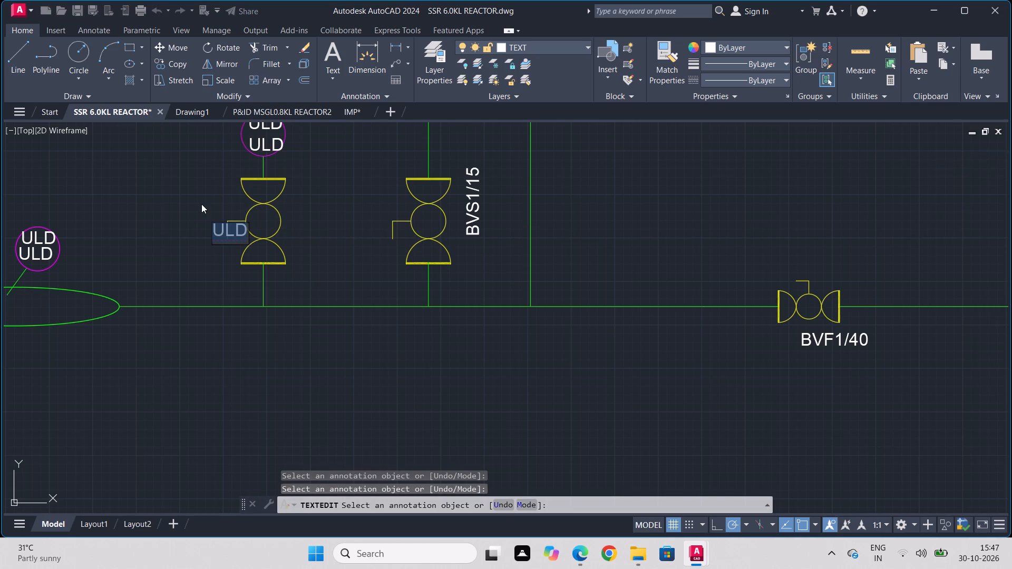
text(BVS1)
text(/15)
key(Return)
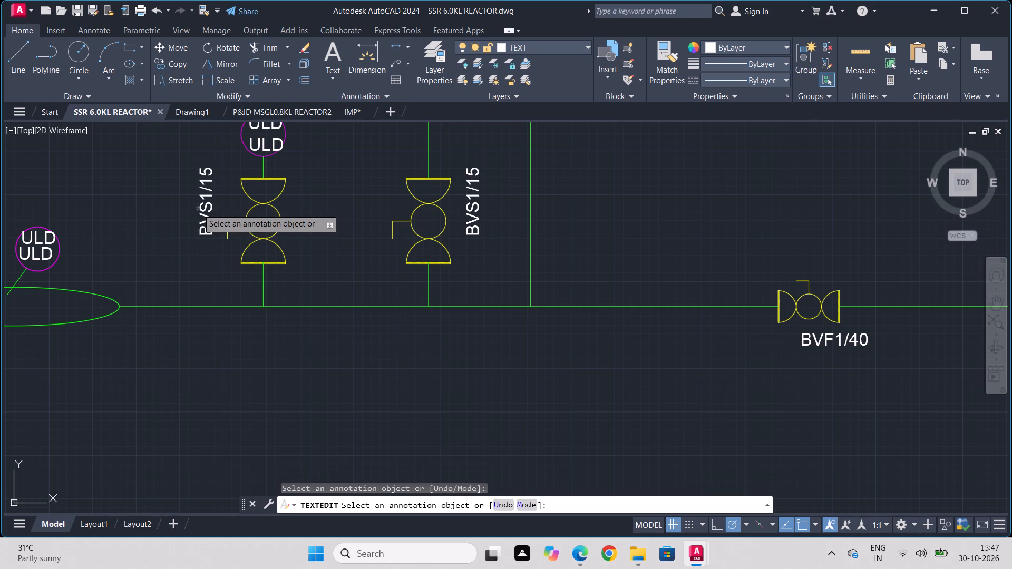
Change the upper ULD text in the instrument circle above that valve on the CHWR(-5° C) line to SSR-0.
middle_drag(269, 142, 265, 184)
click(259, 166)
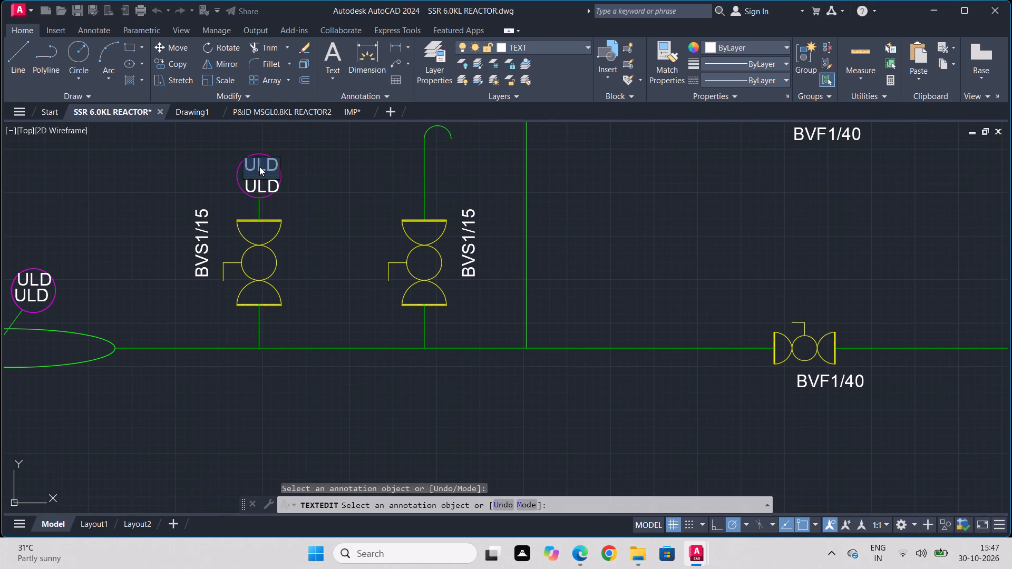
text(SSR)
key(minus)
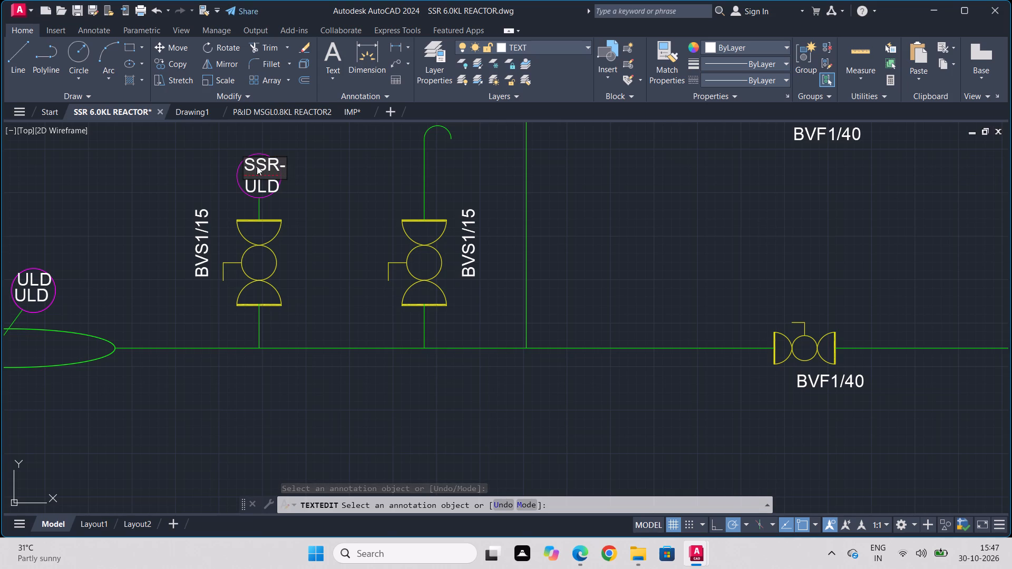
key(0)
key(Return)
Change the lower ULD text in the same instrument circle on the CHWR(-5° C) line to PG-T.
scroll(259, 166, up, 1)
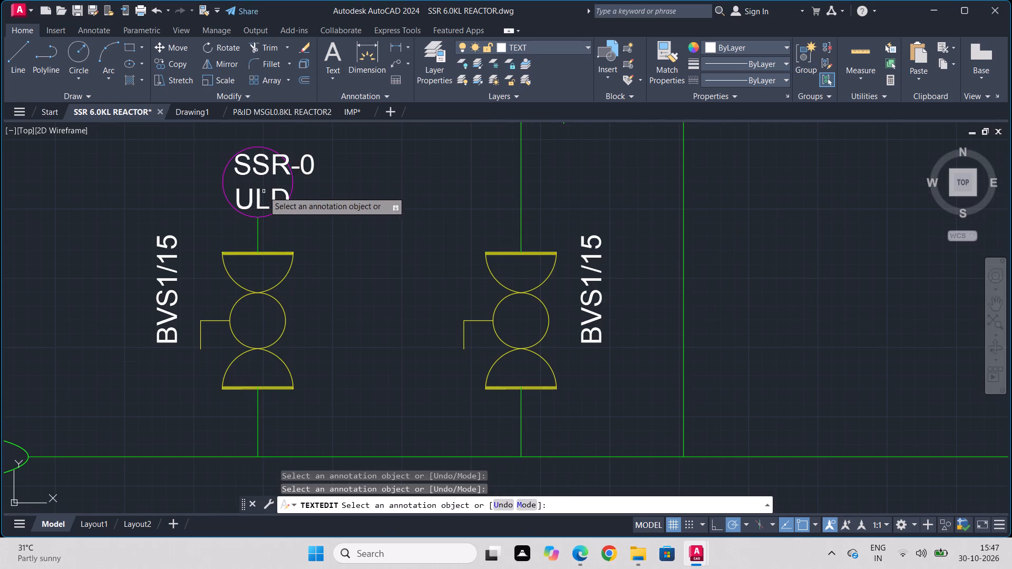
click(256, 195)
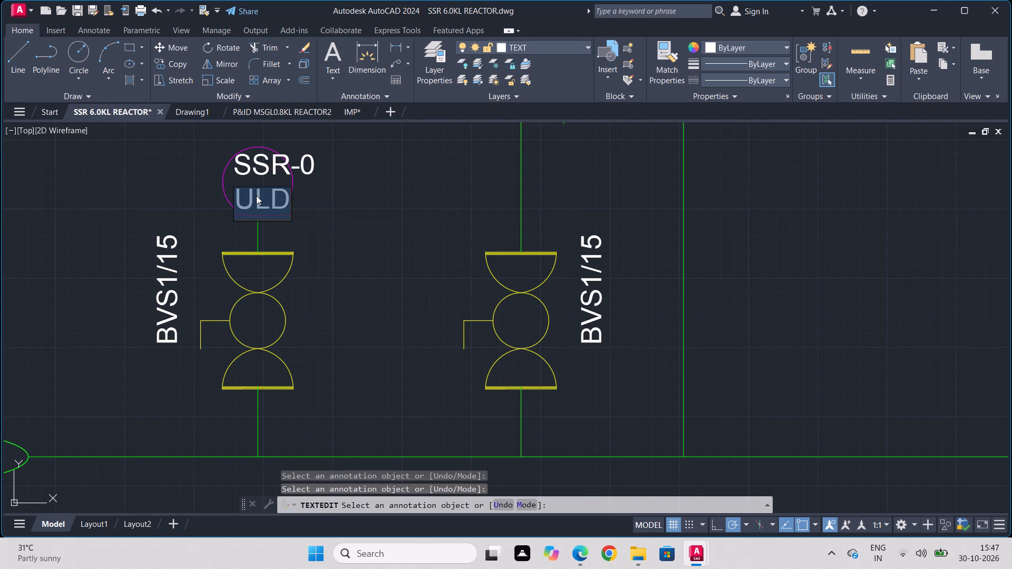
key(p)
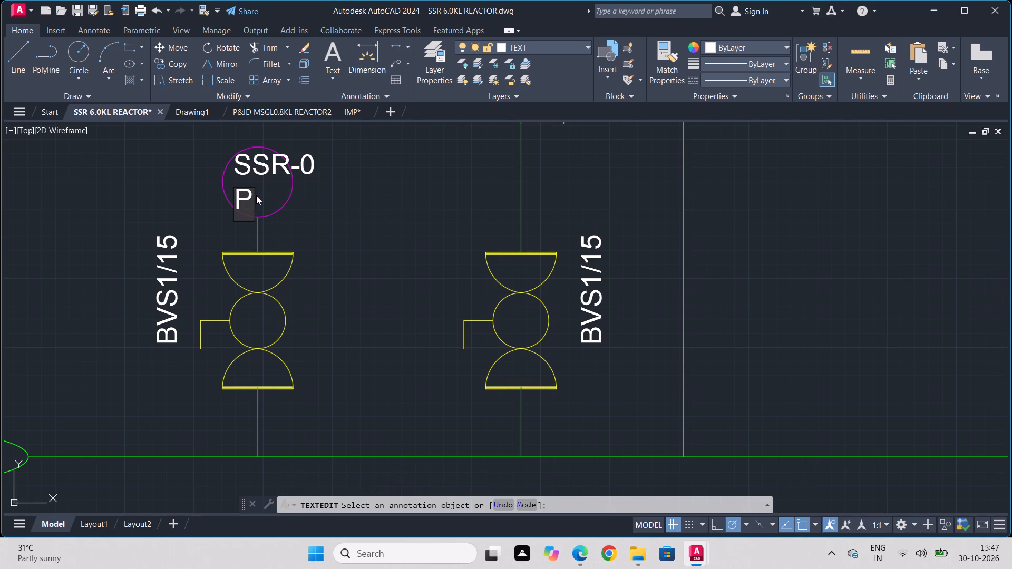
text(G0)
key(BackSpace)
key(minus)
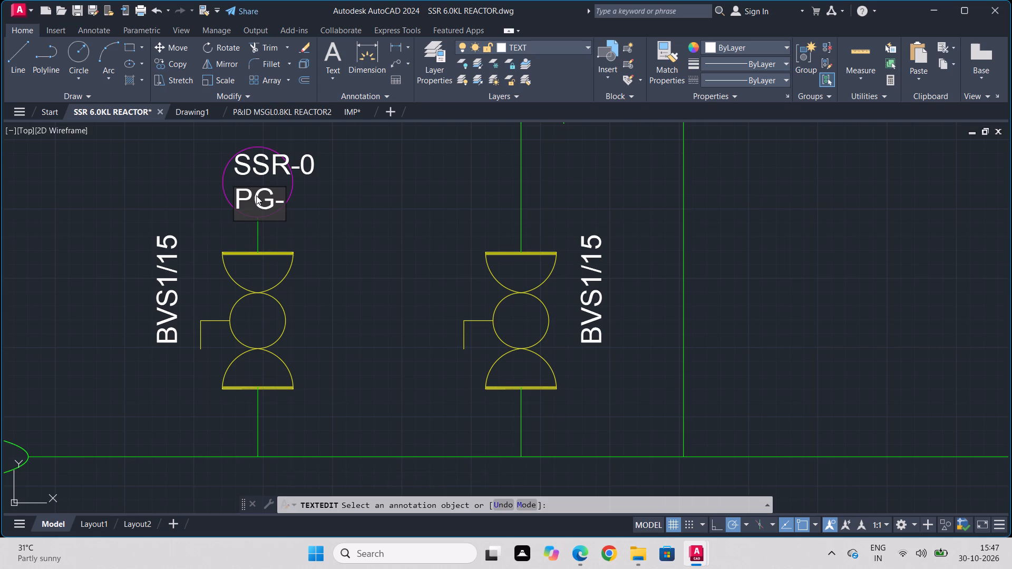
key(t)
key(Return)
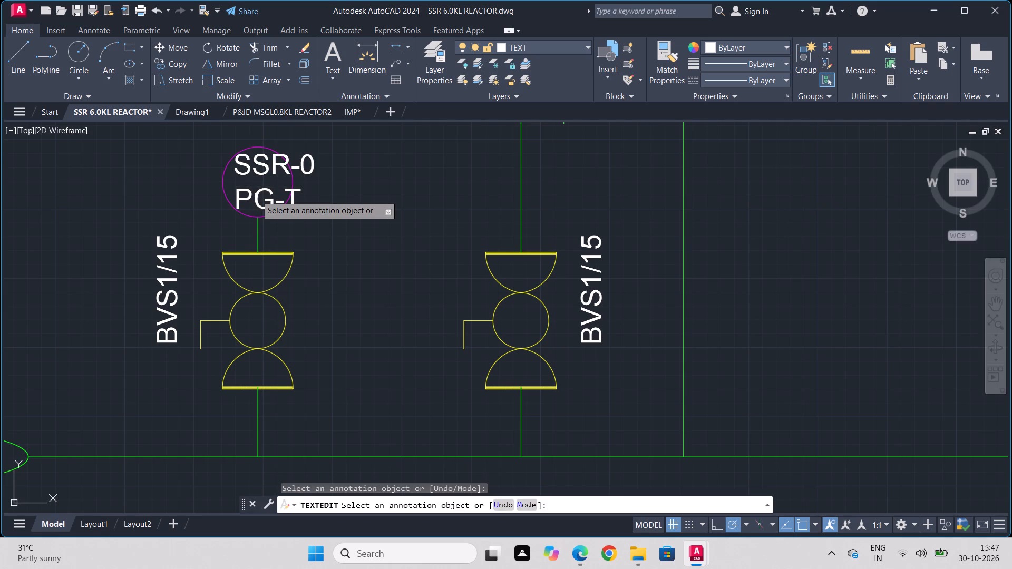
Change the upper ULD text in the instrument circle above the ellipse on the CHWR(-5° C) line to SSR-0.
scroll(222, 209, down, 2)
middle_drag(96, 243, 267, 201)
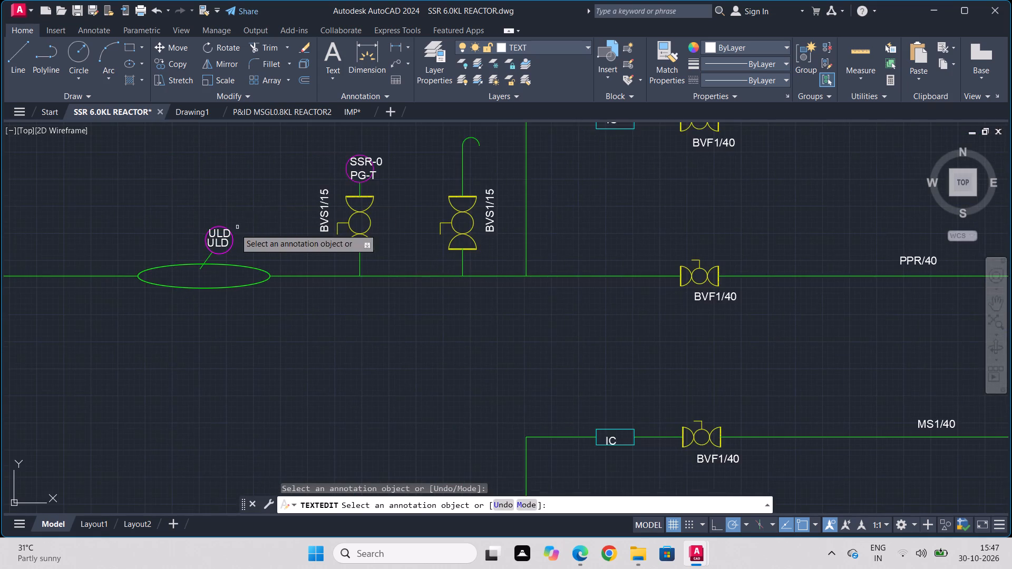
scroll(235, 229, up, 4)
click(169, 241)
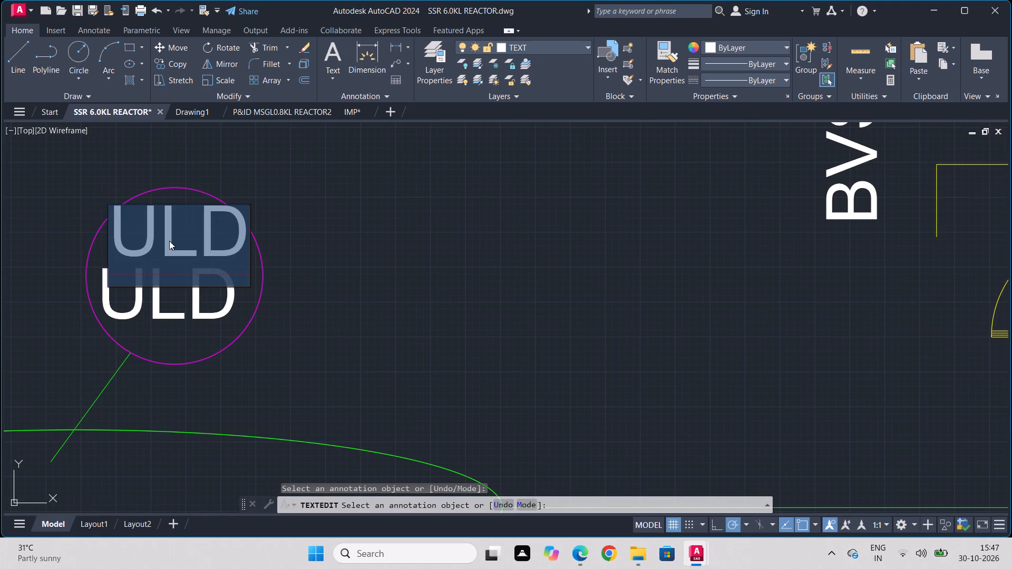
text(SSR)
text(-0)
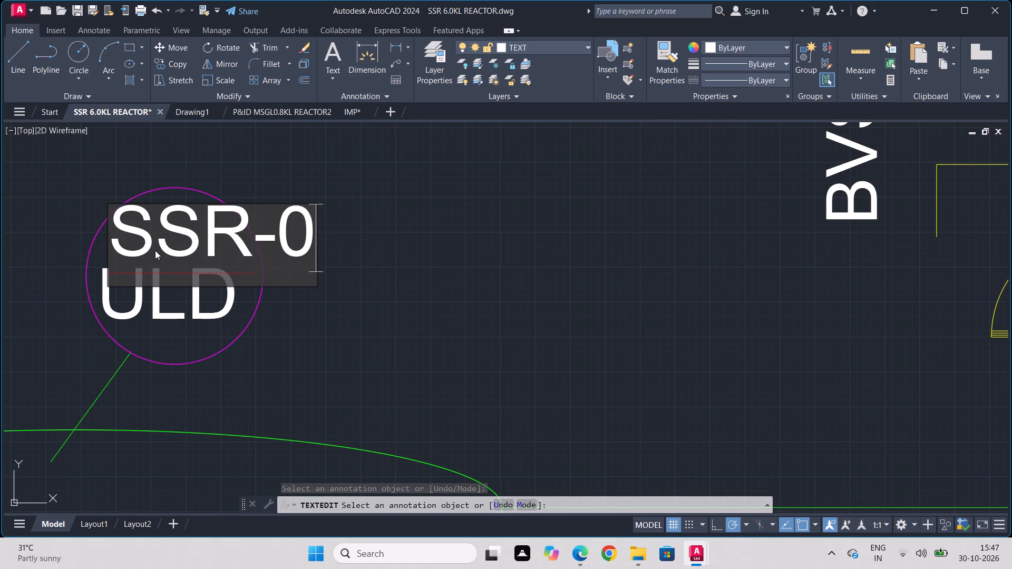
key(Return)
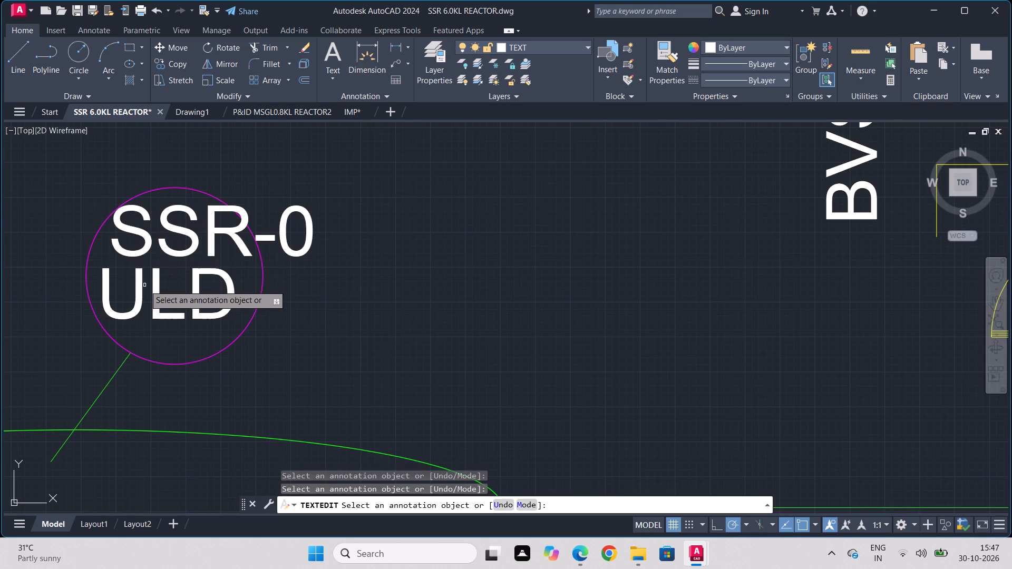
Change the lower ULD text in the same instrument circle on the CHWR(-5° C) line to TV-86.
click(155, 277)
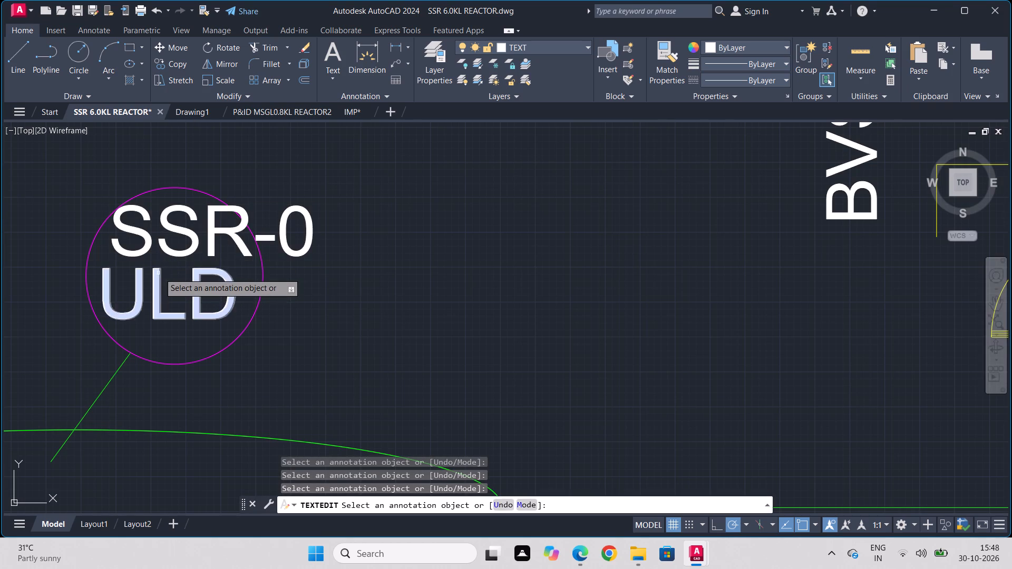
click(159, 273)
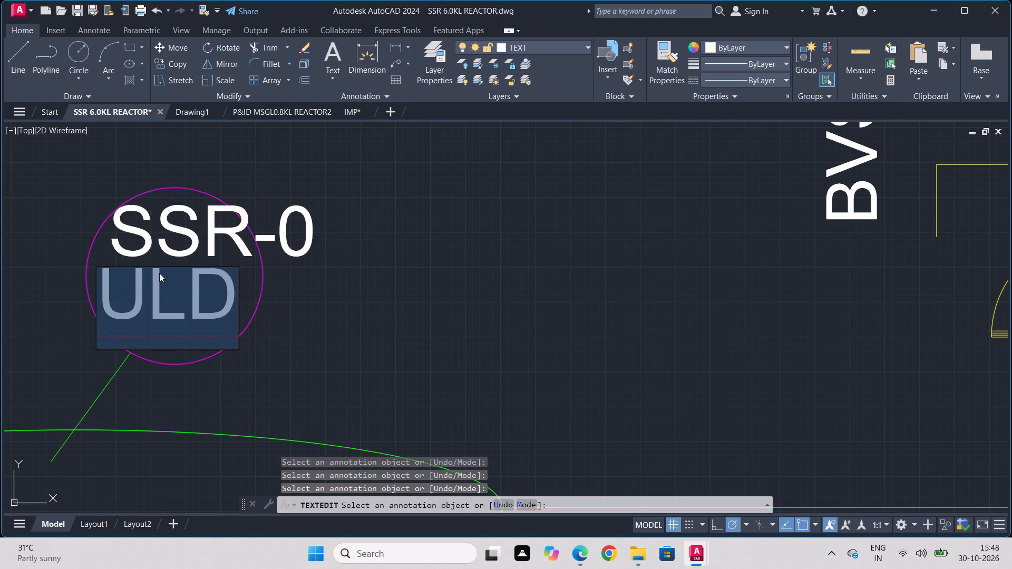
key(t)
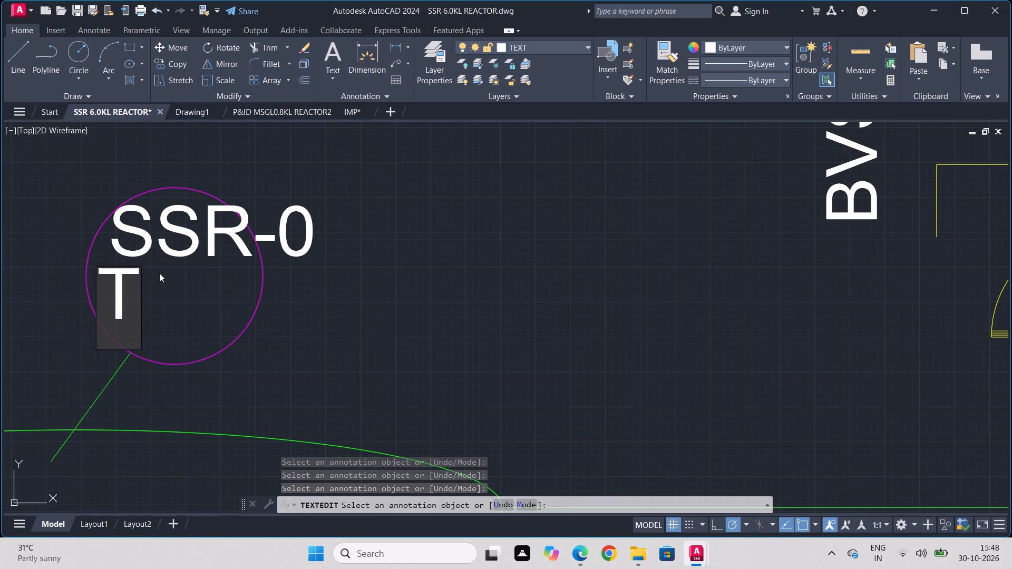
key(v)
key(minus)
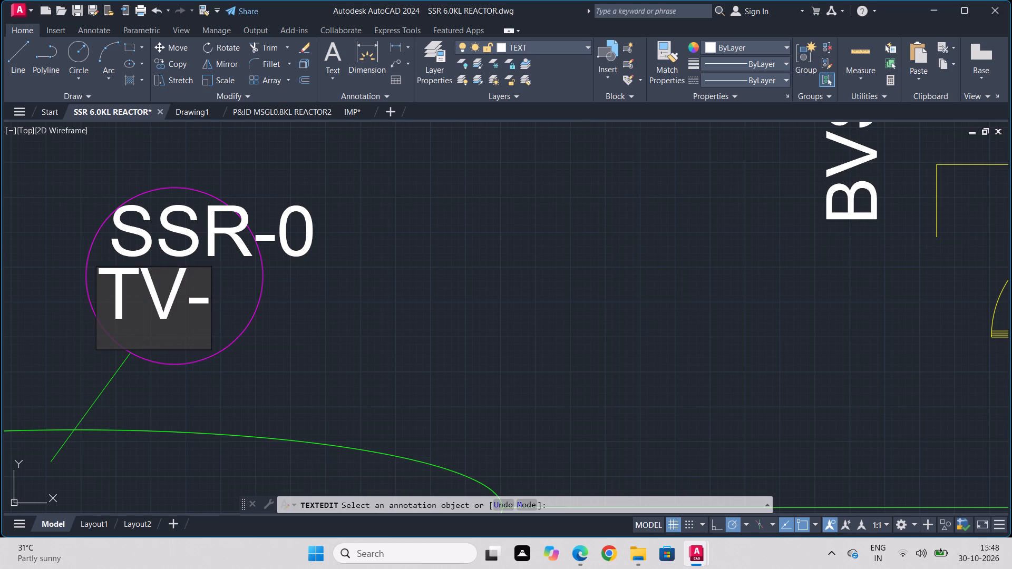
text(86)
key(Return)
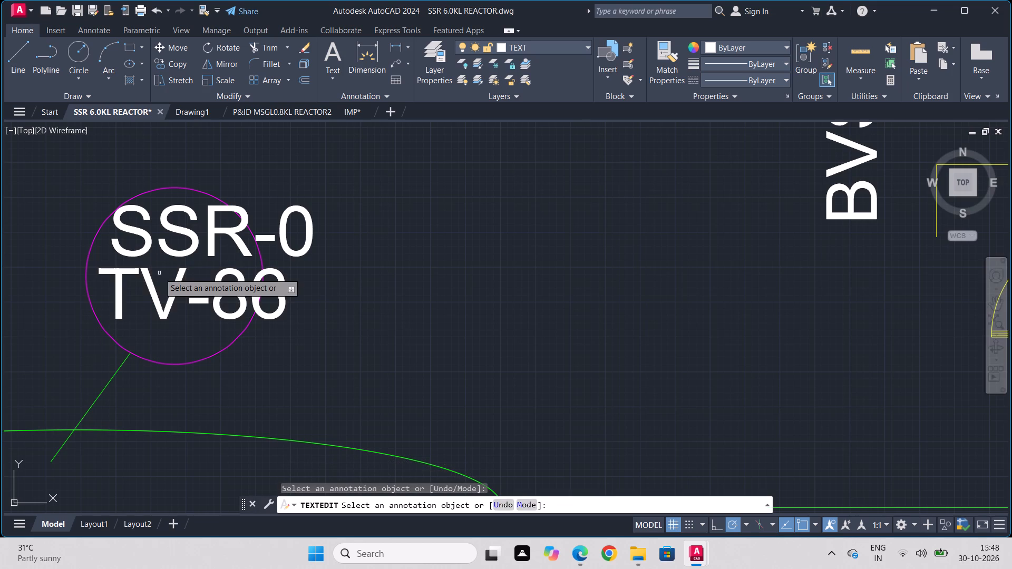
Change the ULD label above the SC-01 line to HDPE/100.
scroll(182, 278, down, 3)
scroll(261, 321, down, 2)
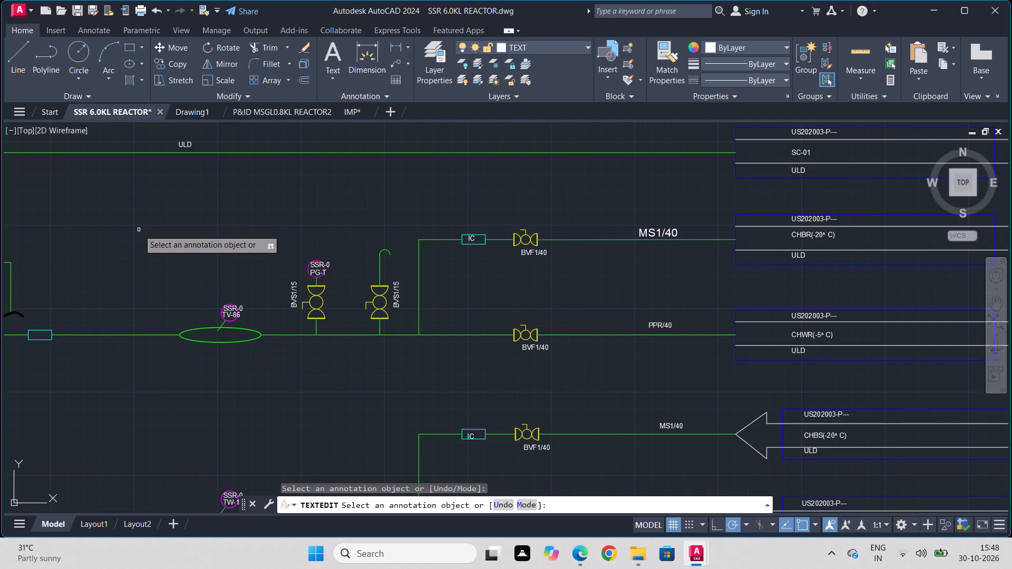
middle_drag(139, 230, 368, 369)
scroll(414, 271, up, 3)
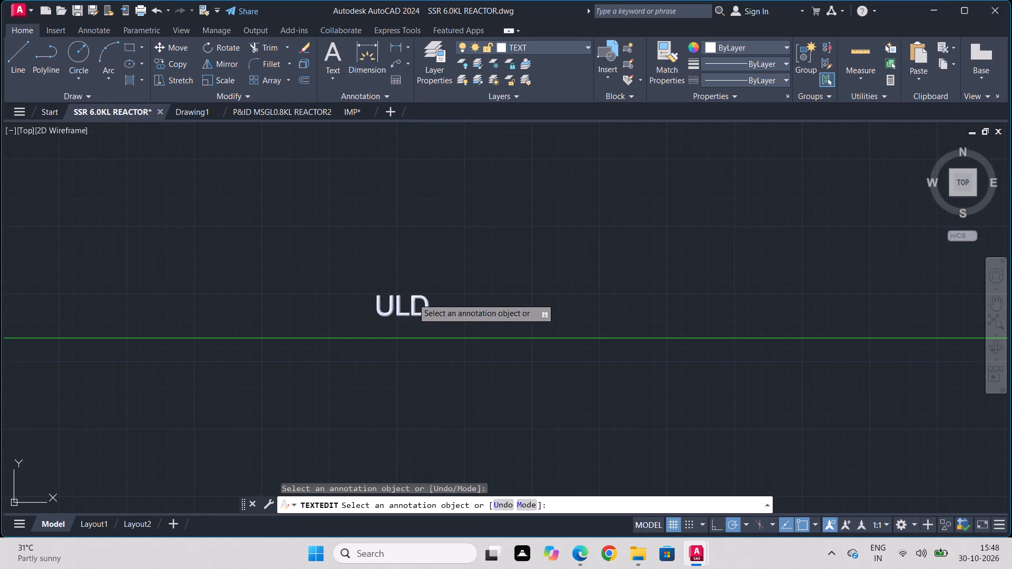
click(412, 299)
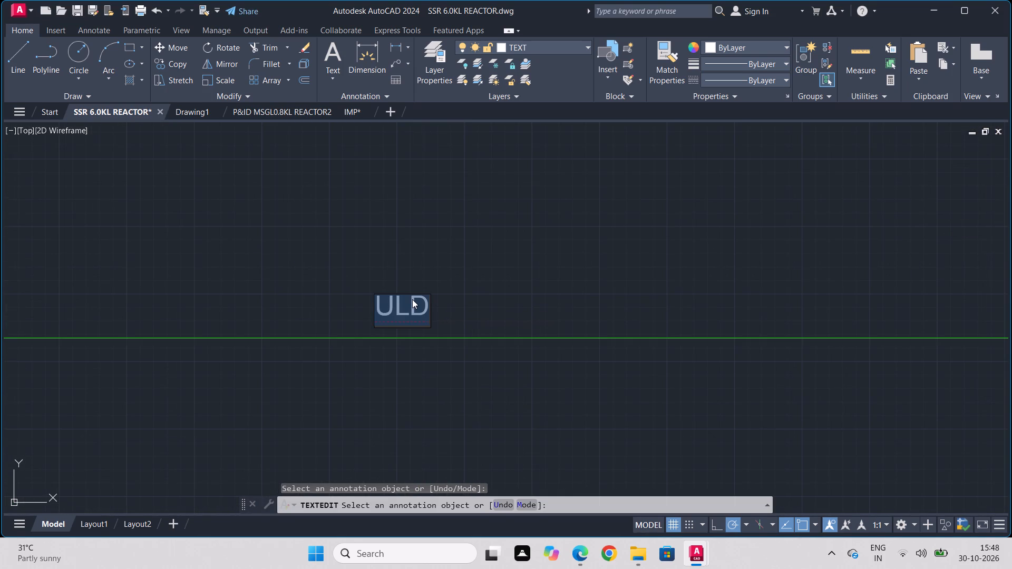
text(HDPE)
text(/100)
key(Return)
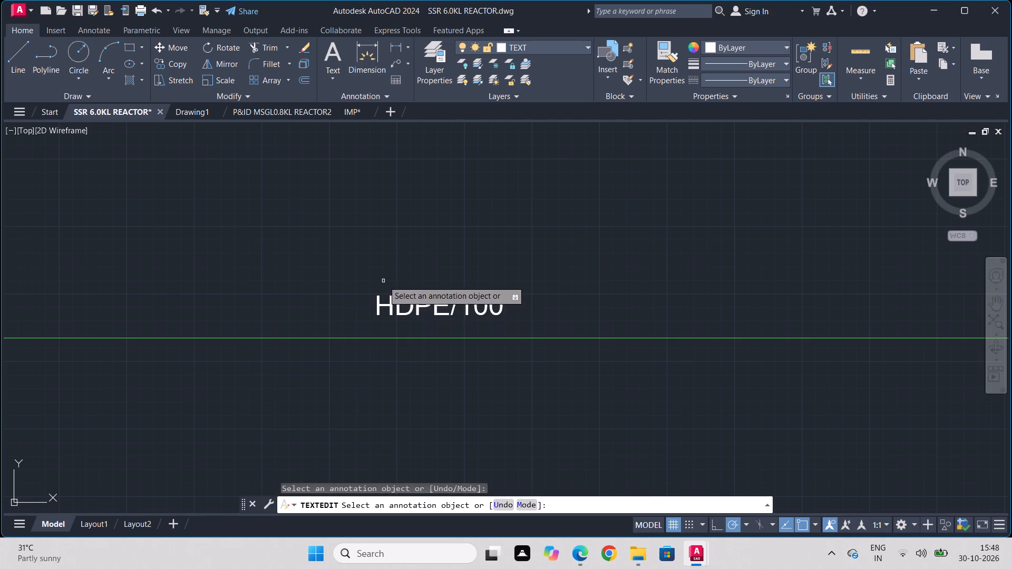
Change the ULD label on the second horizontal line above the HDPE/100 line to S4/50 and finish text editing.
scroll(386, 265, down, 2)
middle_drag(402, 241, 455, 421)
scroll(437, 195, up, 2)
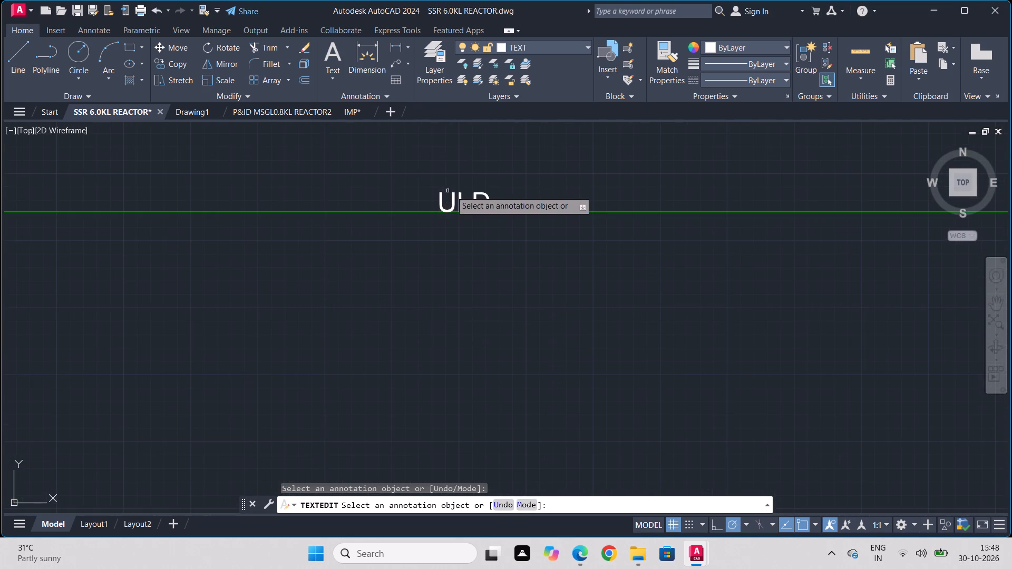
click(451, 202)
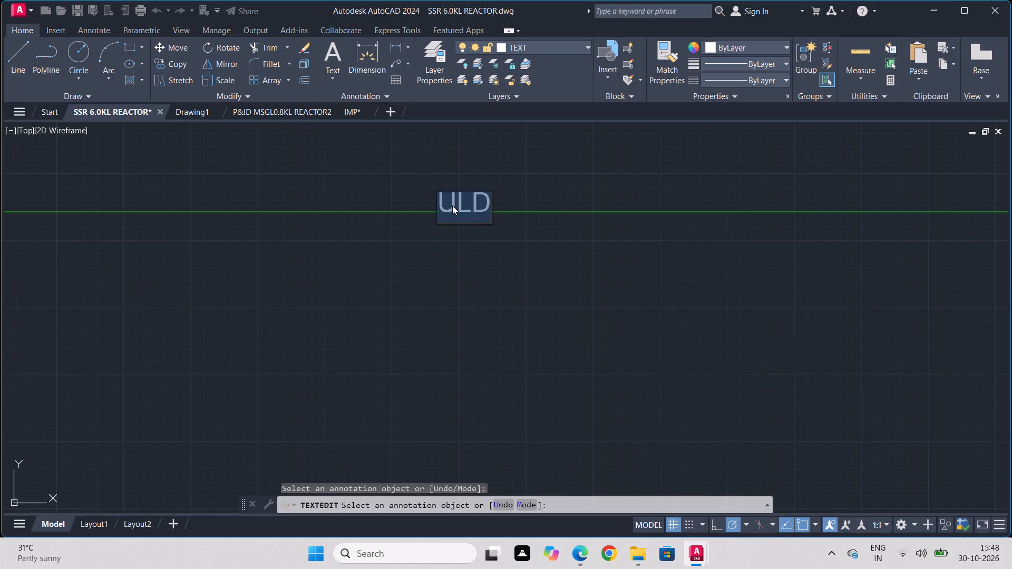
text(S4/)
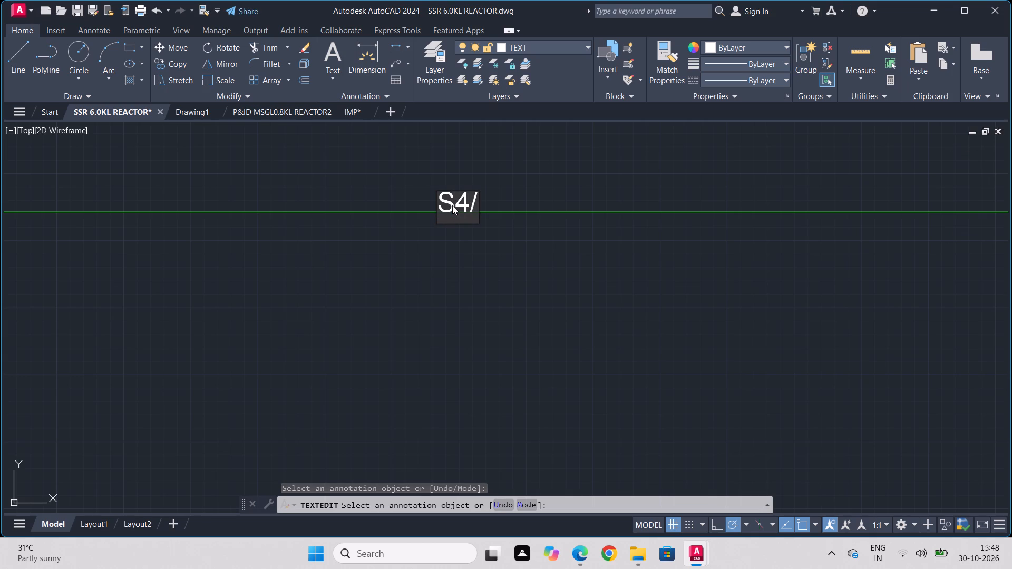
text(50)
key(Return)
scroll(450, 211, down, 2)
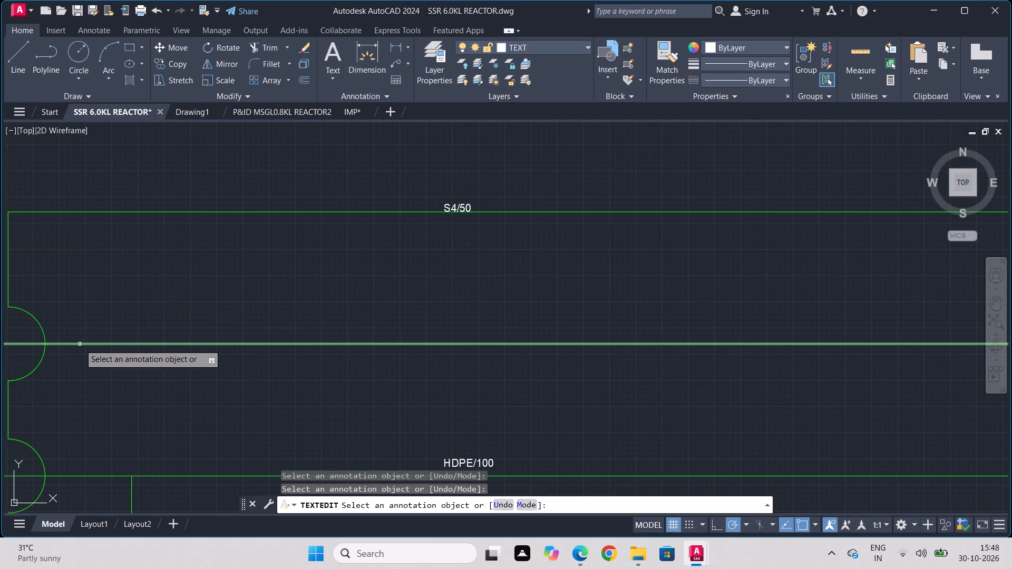
scroll(80, 344, down, 1)
middle_drag(83, 342, 405, 166)
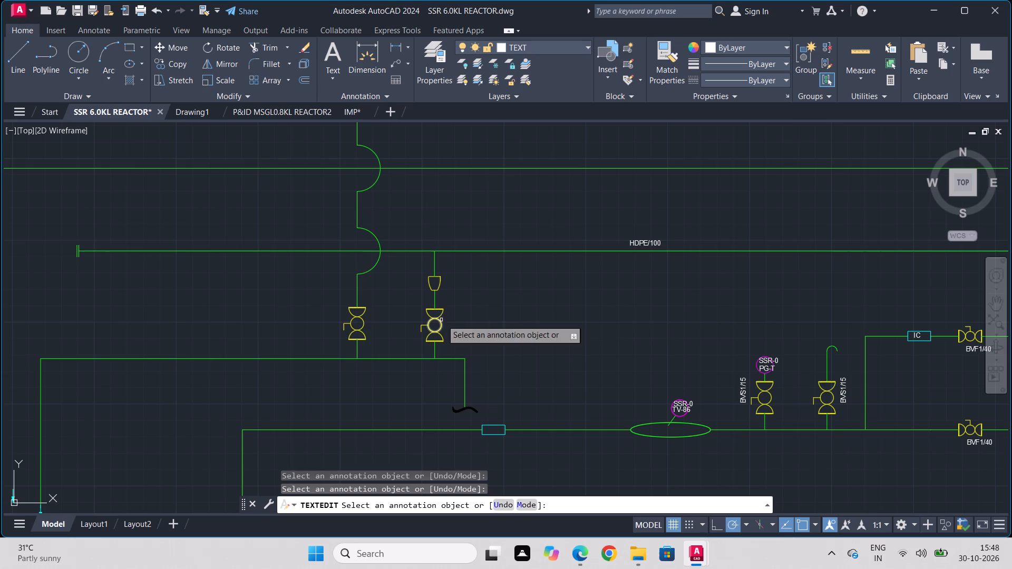
key(Escape)
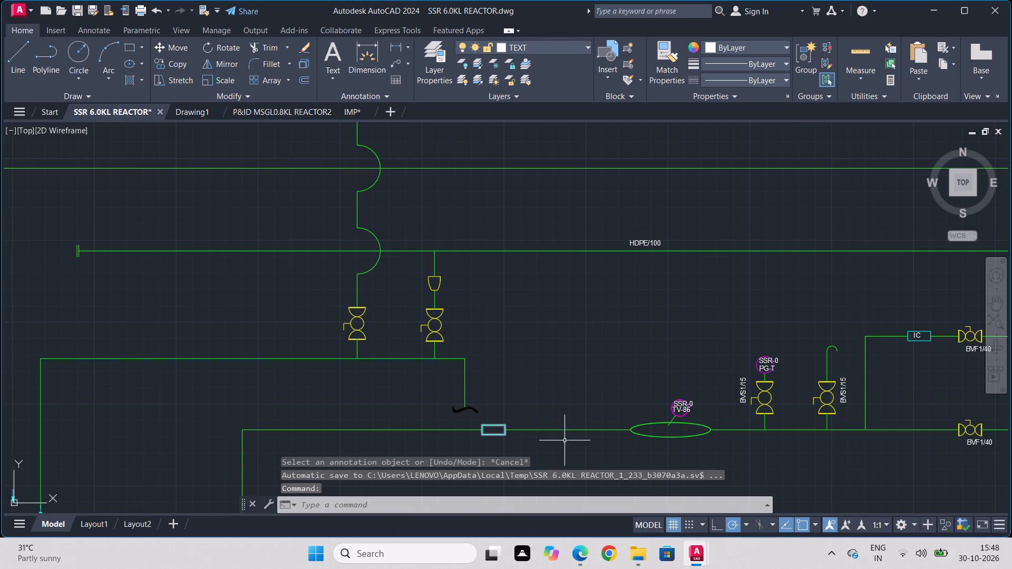
Move the cyan flow arrow from below the TW-12 line to beside the tapered fitting under the HDPE/100 line.
middle_drag(570, 428, 413, 178)
scroll(571, 417, up, 2)
click(628, 382)
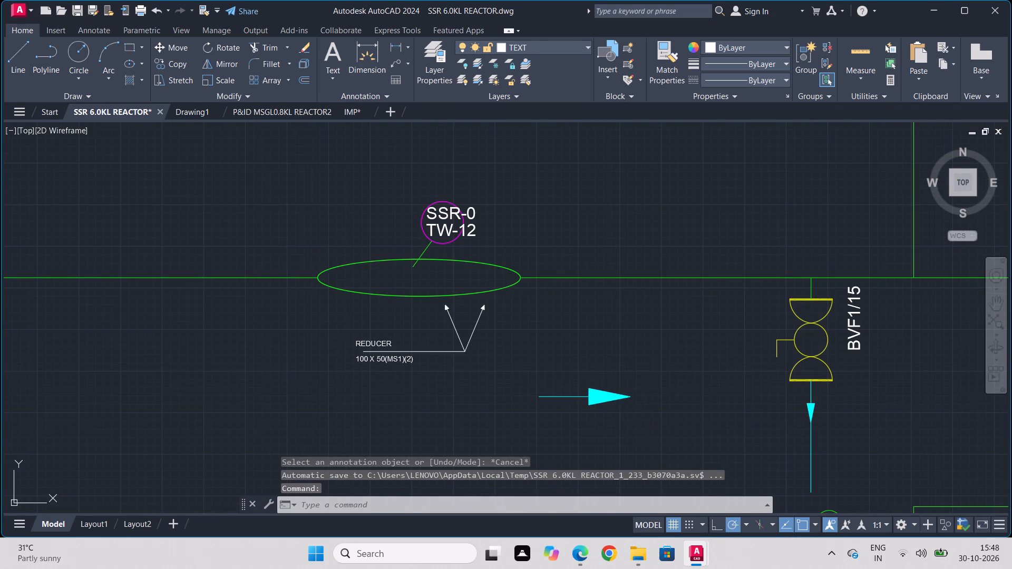
click(534, 424)
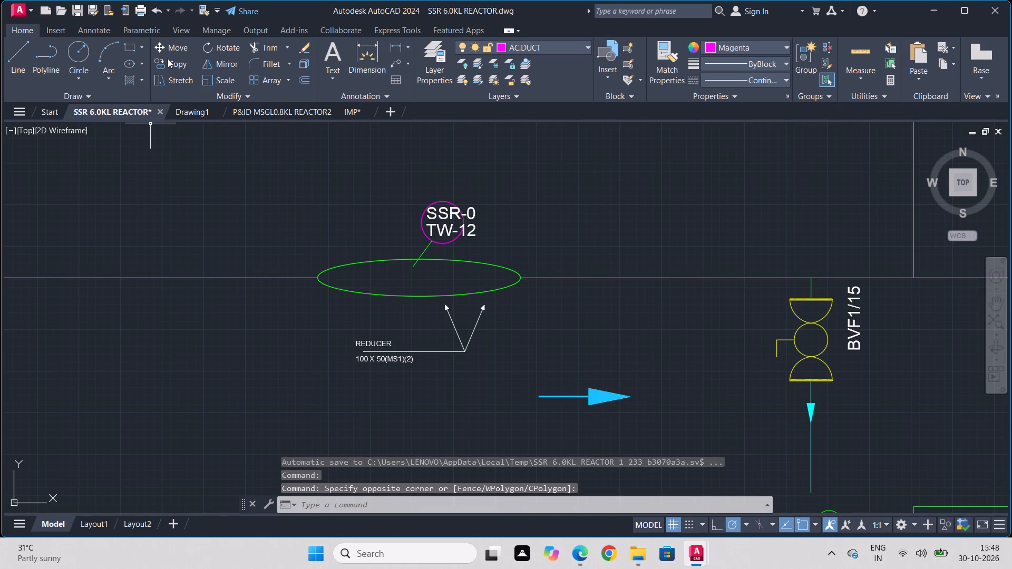
click(168, 56)
click(169, 48)
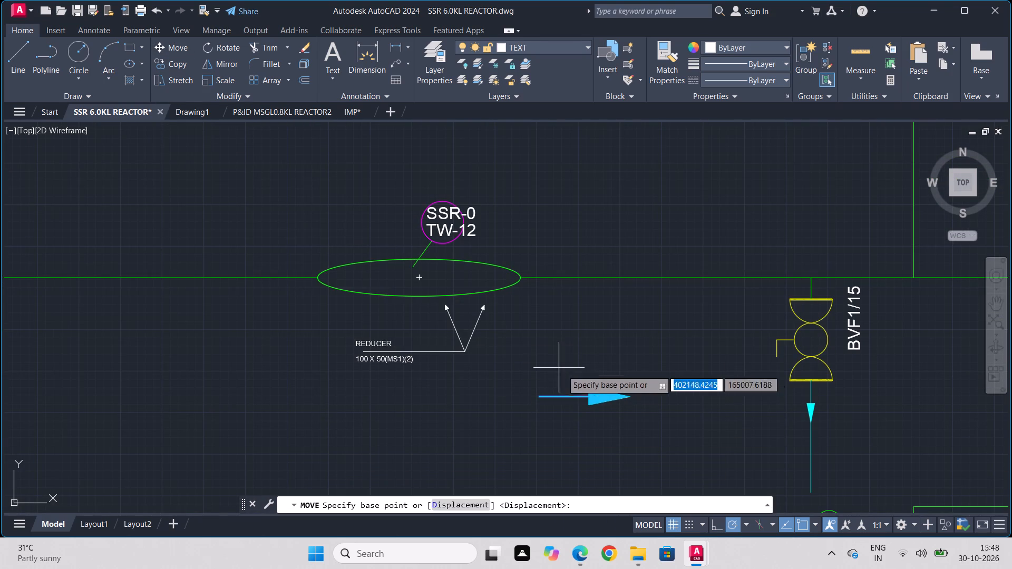
click(590, 398)
scroll(42, 167, down, 1)
middle_drag(42, 167, 580, 391)
scroll(567, 380, down, 1)
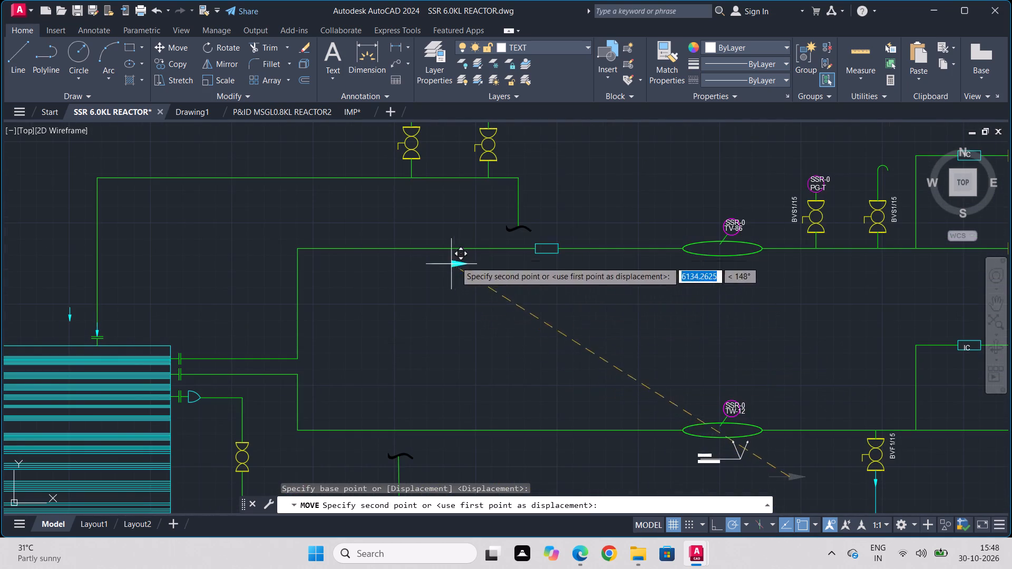
middle_drag(540, 181, 539, 374)
scroll(537, 336, up, 2)
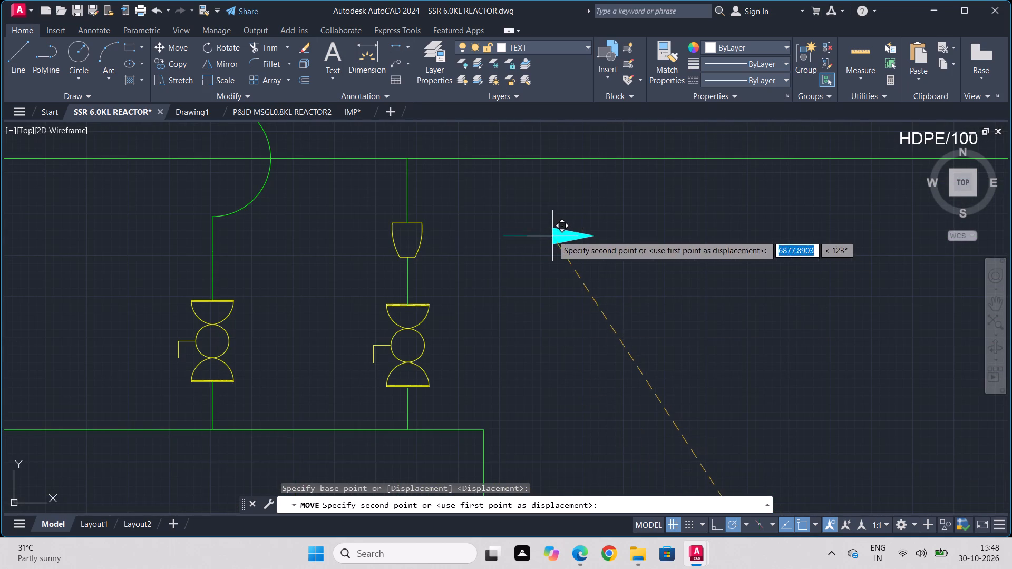
click(552, 235)
key(Escape)
Rotate the moved flow arrow 180° about its tail so it points toward the tapered fitting.
click(600, 211)
drag(481, 326, 477, 340)
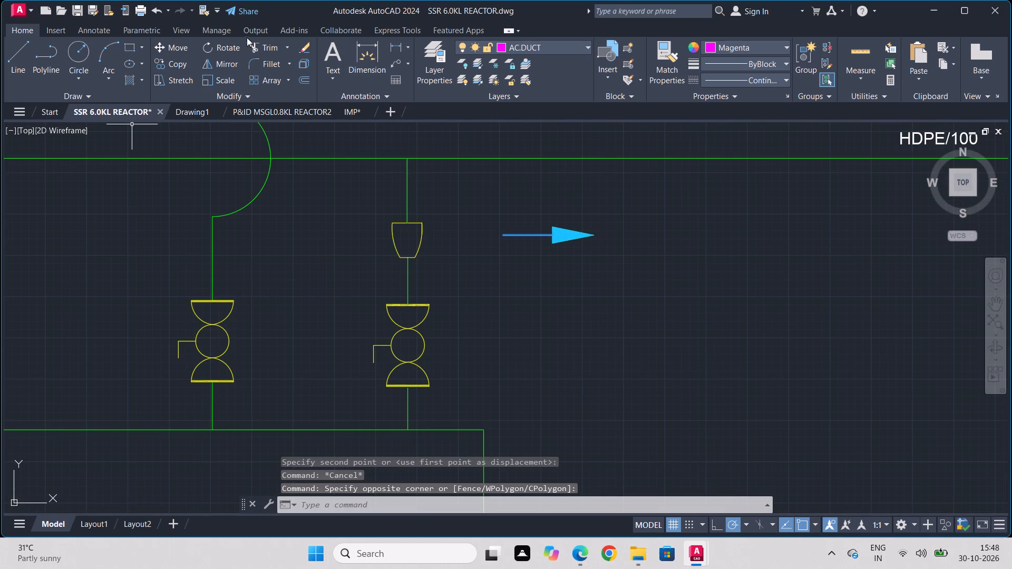
click(227, 51)
click(507, 236)
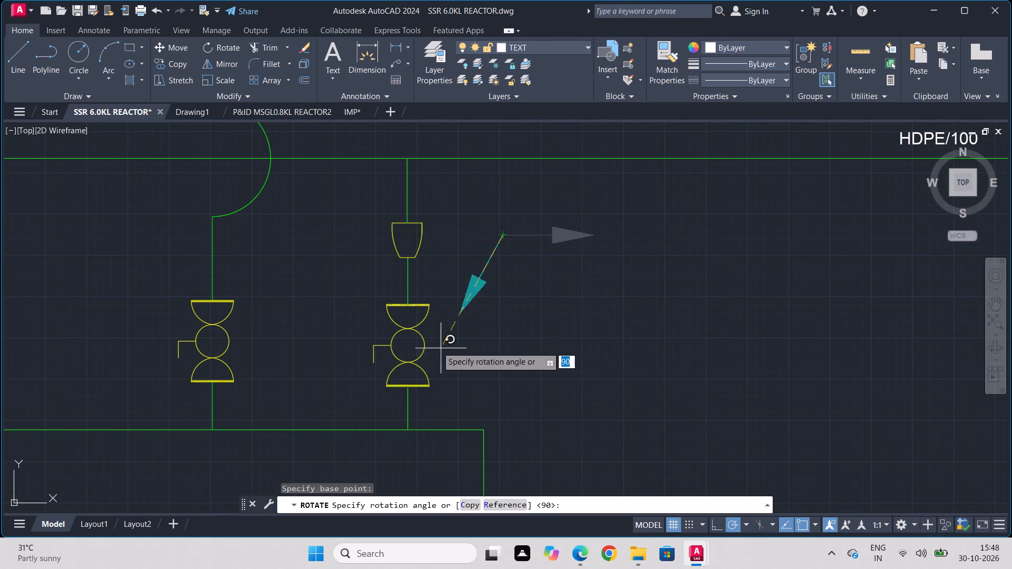
click(398, 236)
Scale the flow arrow down to about two-thirds of its size from its tail end.
click(500, 212)
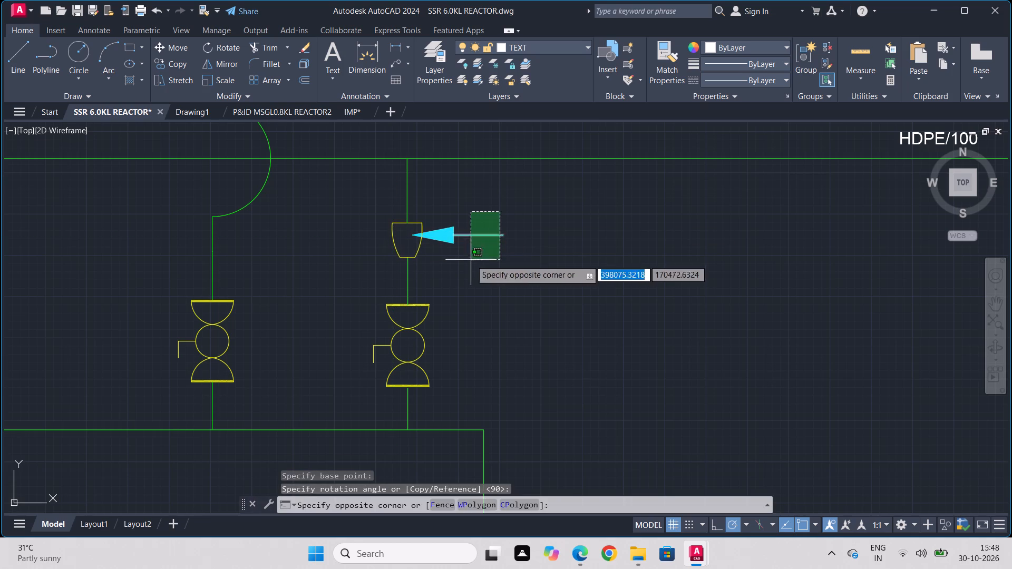
click(471, 260)
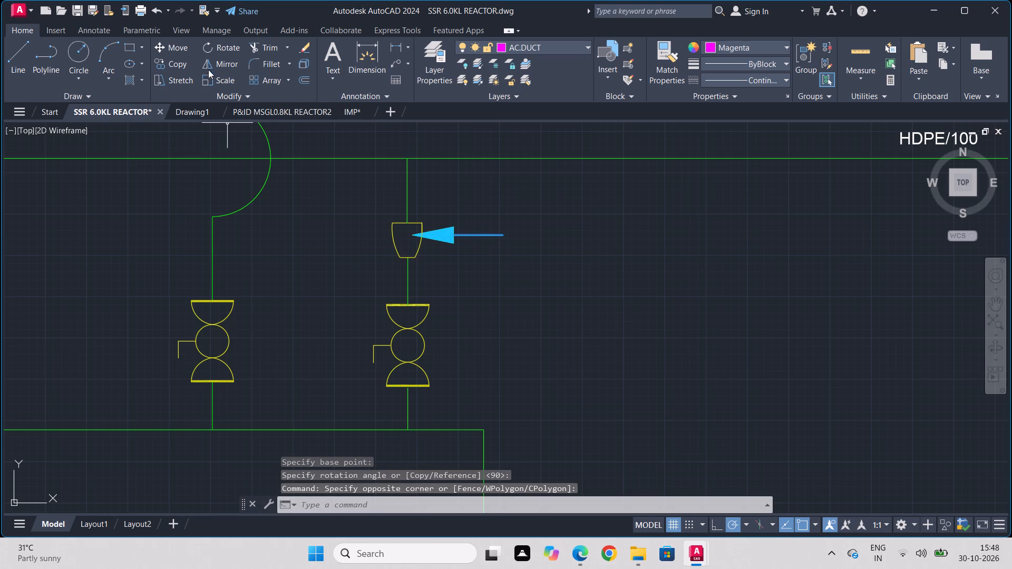
click(210, 76)
click(500, 234)
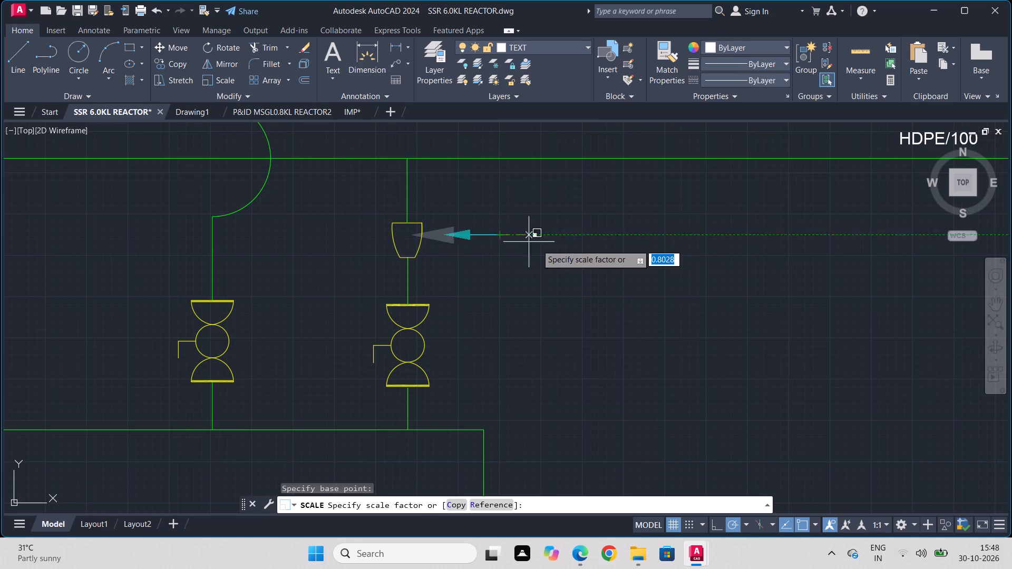
click(527, 248)
Move the flow arrow so its tip touches the side of the tapered fitting.
click(503, 206)
click(442, 250)
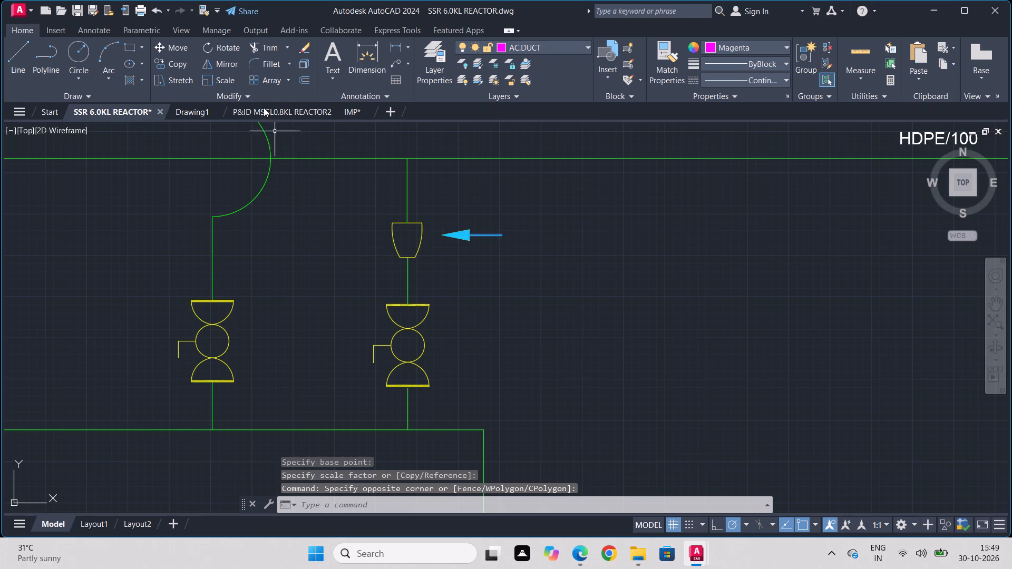
click(169, 46)
click(441, 233)
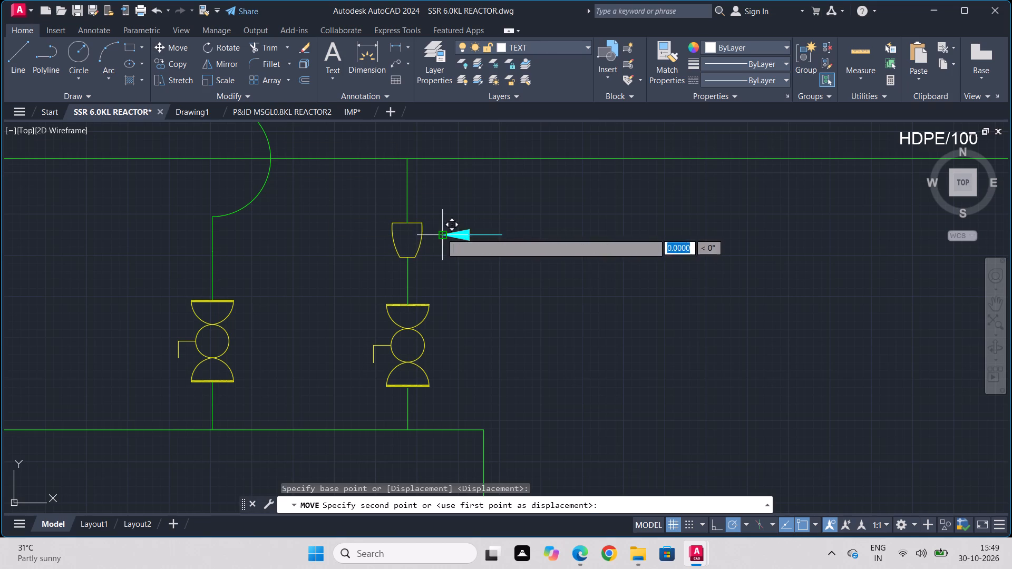
click(427, 239)
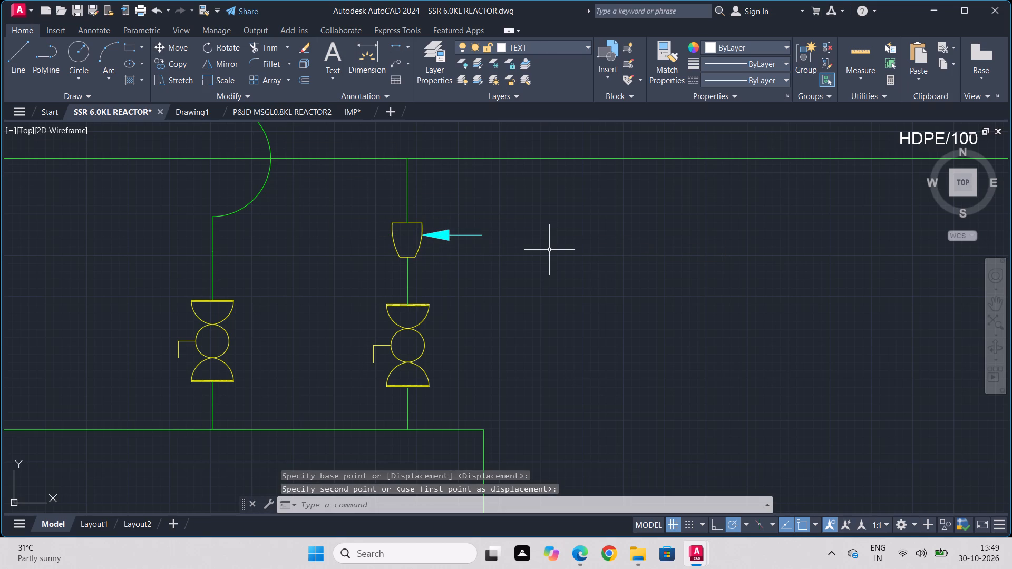
Draw a line about 560 units long straight down from the flow arrow's tail.
key(l)
key(Return)
click(481, 233)
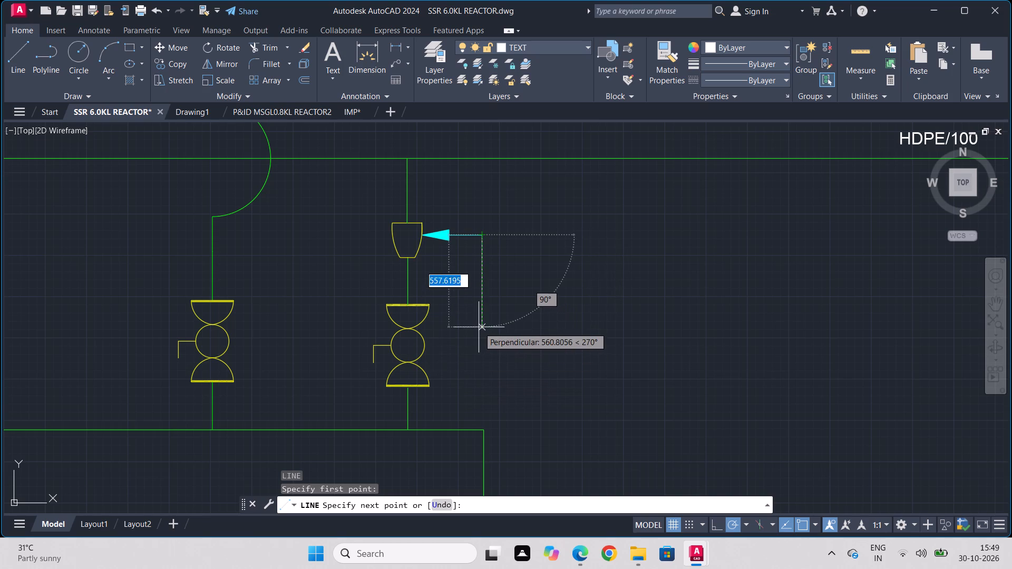
click(479, 327)
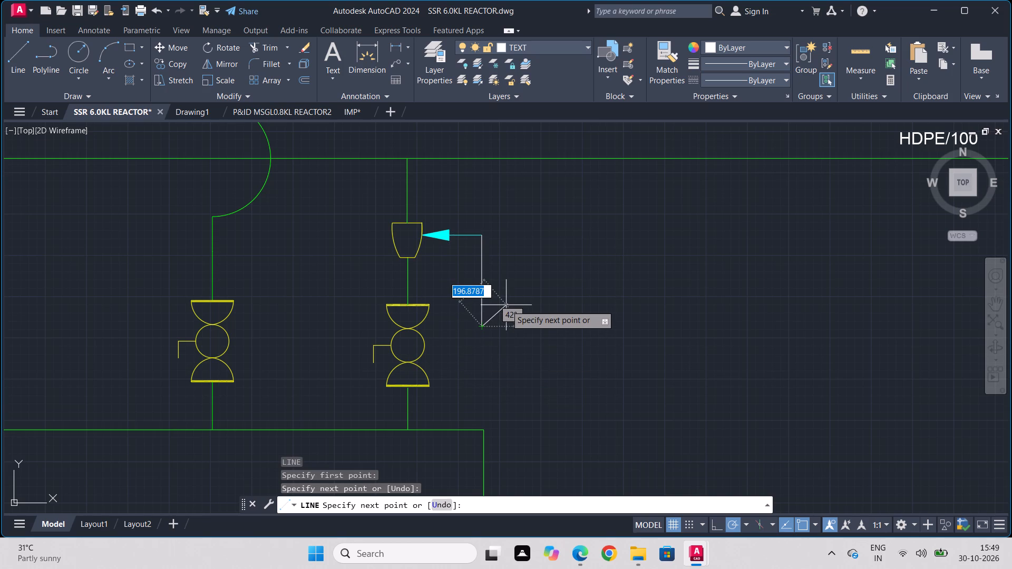
key(Escape)
Change the colour of the vertical line below the flow arrow's tail to cyan.
click(529, 234)
drag(488, 286, 486, 290)
drag(543, 263, 529, 270)
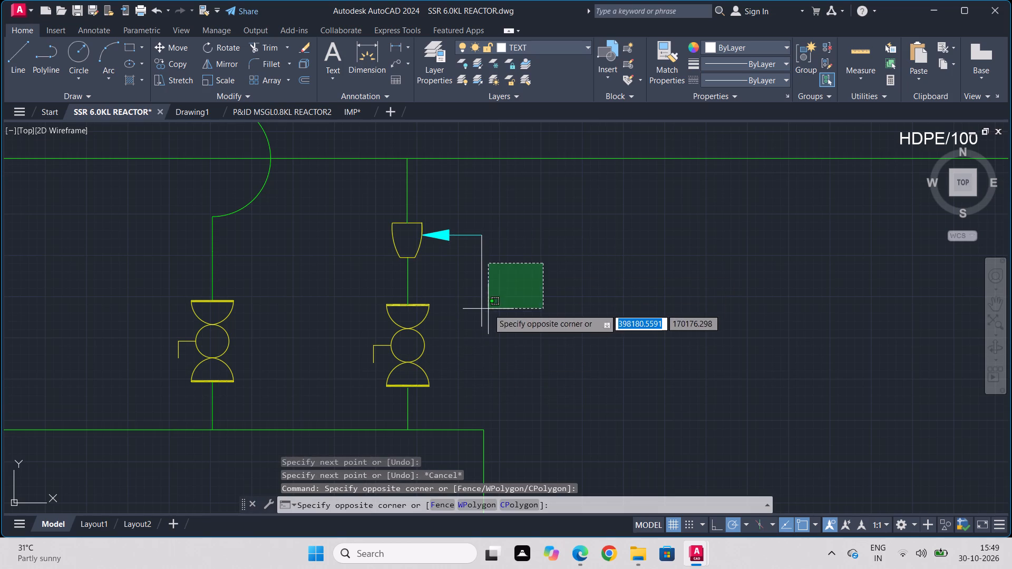
drag(486, 313, 478, 321)
drag(532, 282, 510, 290)
drag(467, 326, 473, 320)
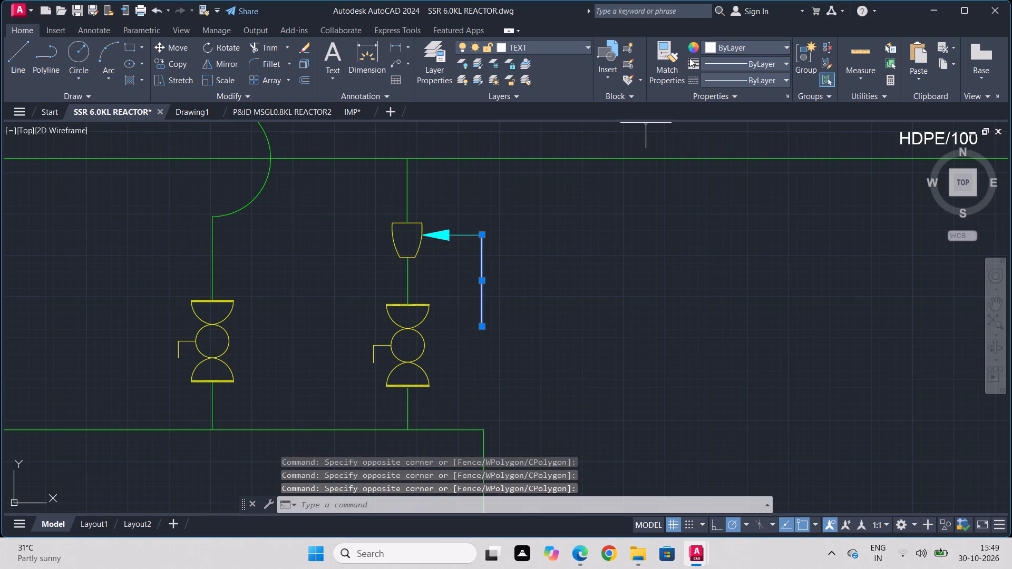
click(712, 43)
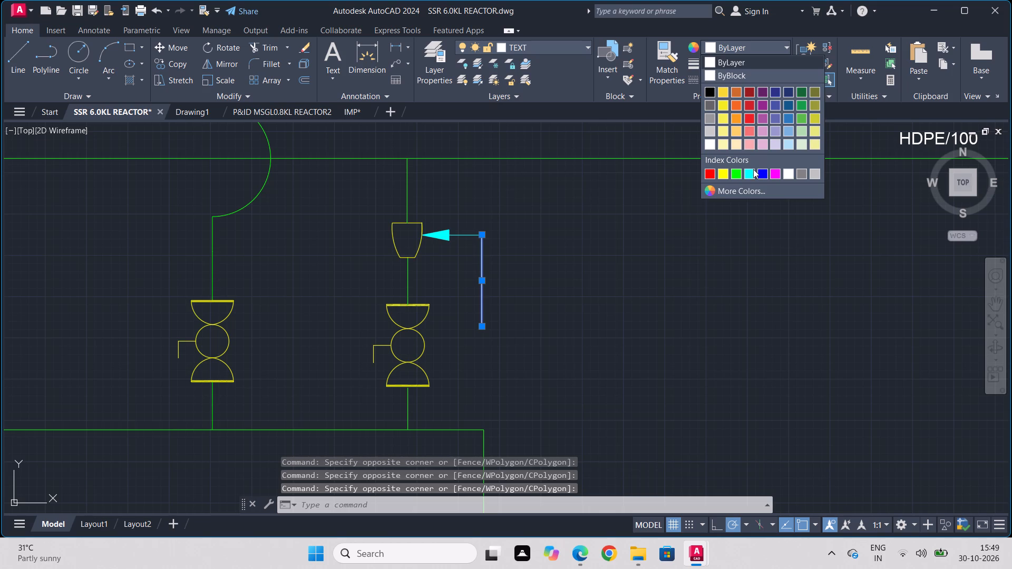
click(752, 173)
key(Escape)
Copy the BVS1/15 label beside the two valves below the HDPE/100 line, plus two copies beside the cyan vertical callout line.
scroll(353, 304, down, 1)
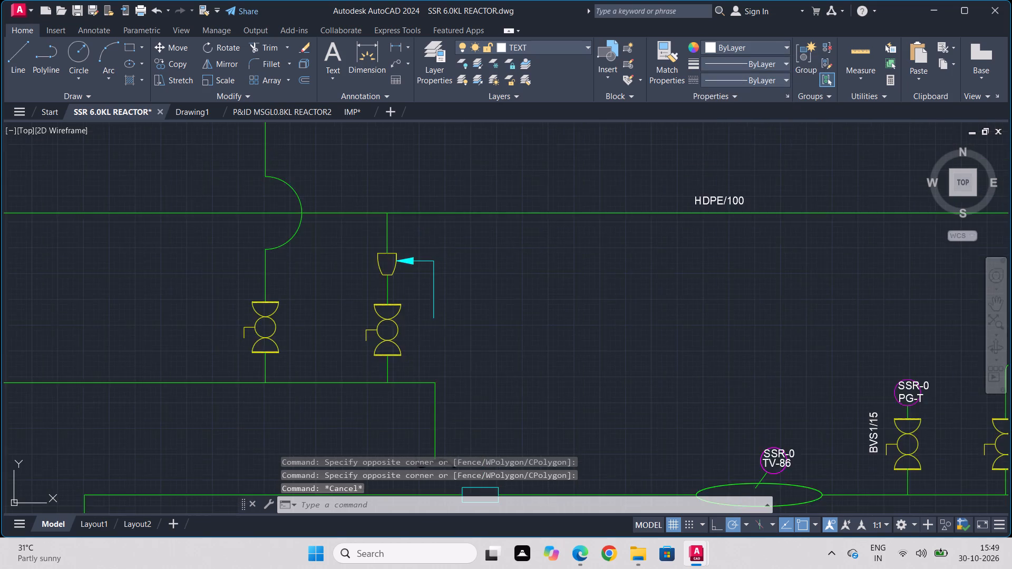
scroll(353, 304, down, 1)
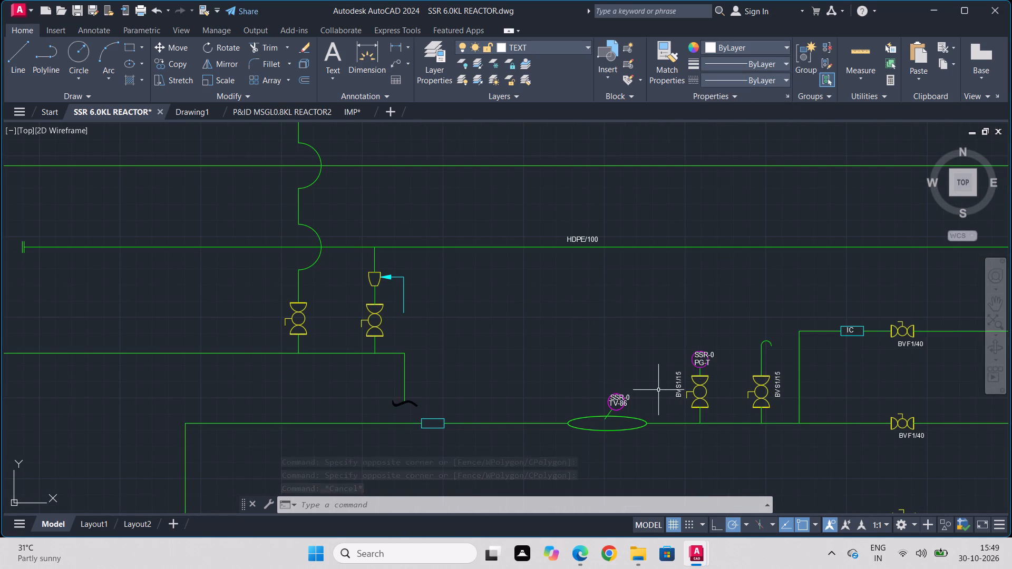
scroll(660, 391, up, 2)
click(698, 394)
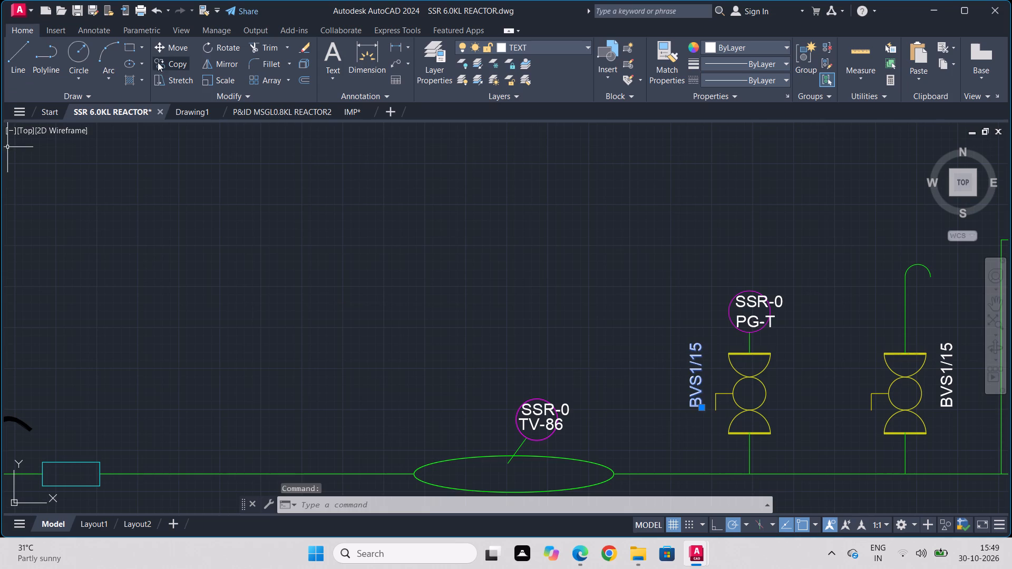
click(158, 62)
click(684, 407)
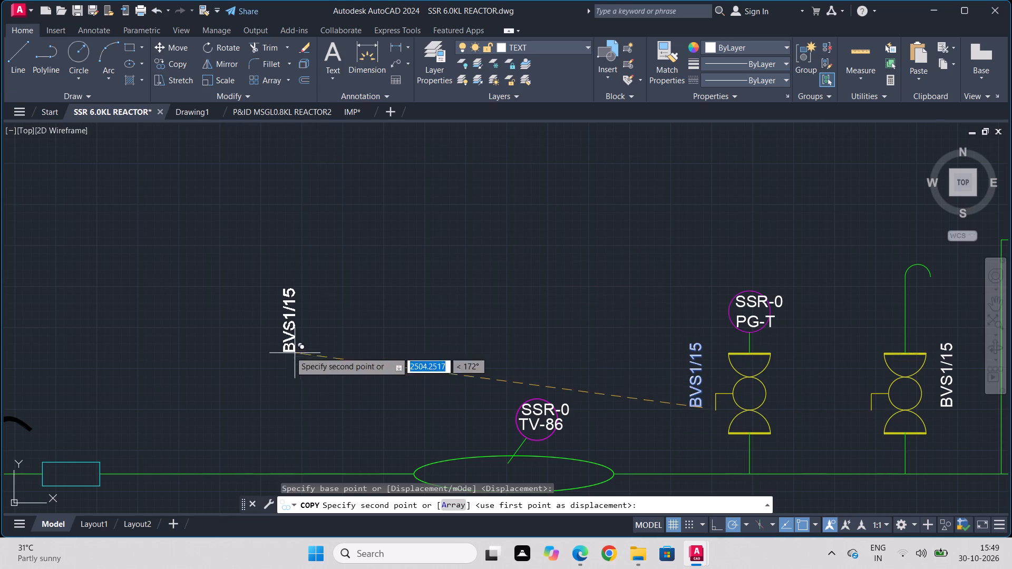
middle_drag(288, 351, 638, 359)
scroll(633, 360, down, 1)
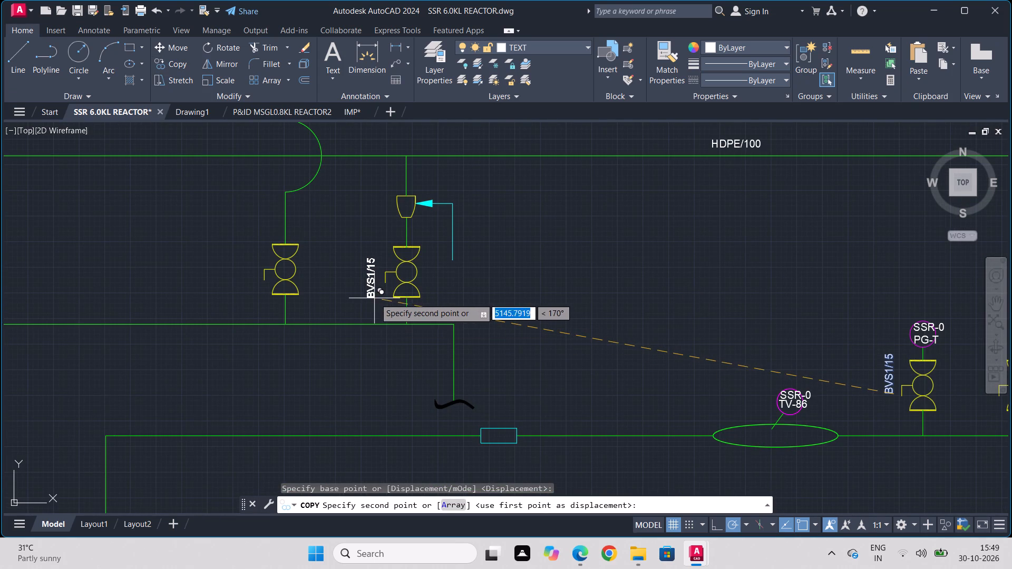
click(375, 298)
click(241, 286)
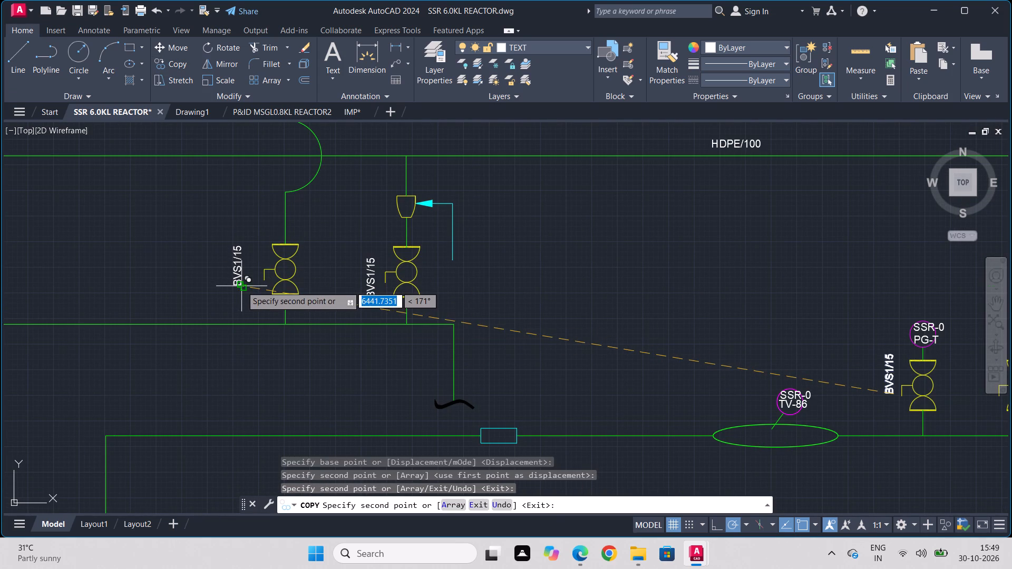
click(465, 244)
click(489, 243)
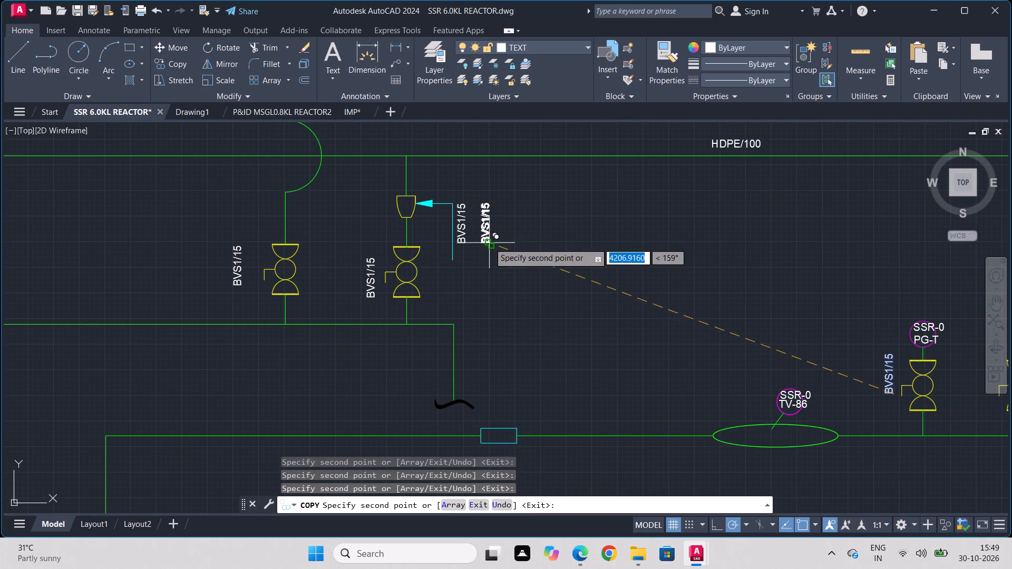
Place two BVS1/15 copies under the cyan fitting on the condenser's side nozzle and one beside the valve on its downpipe.
scroll(541, 393, down, 1)
middle_drag(547, 398, 530, 213)
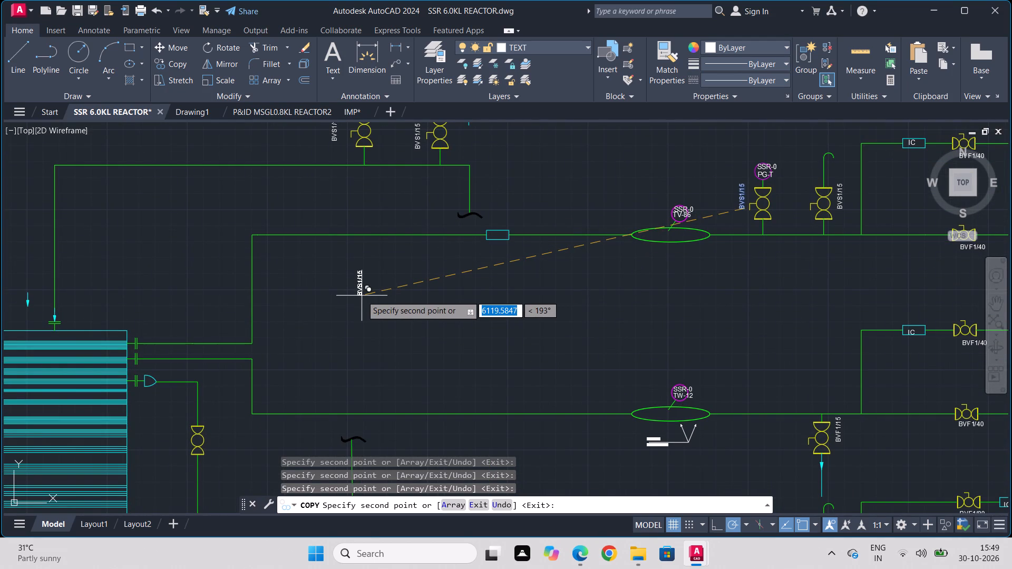
middle_drag(297, 346, 403, 215)
scroll(240, 305, up, 3)
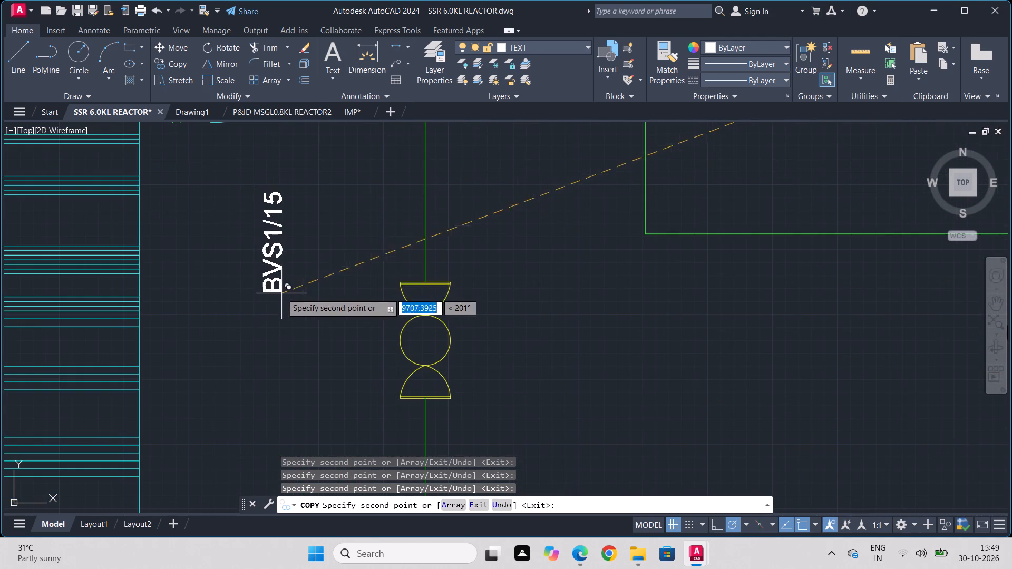
scroll(235, 280, down, 1)
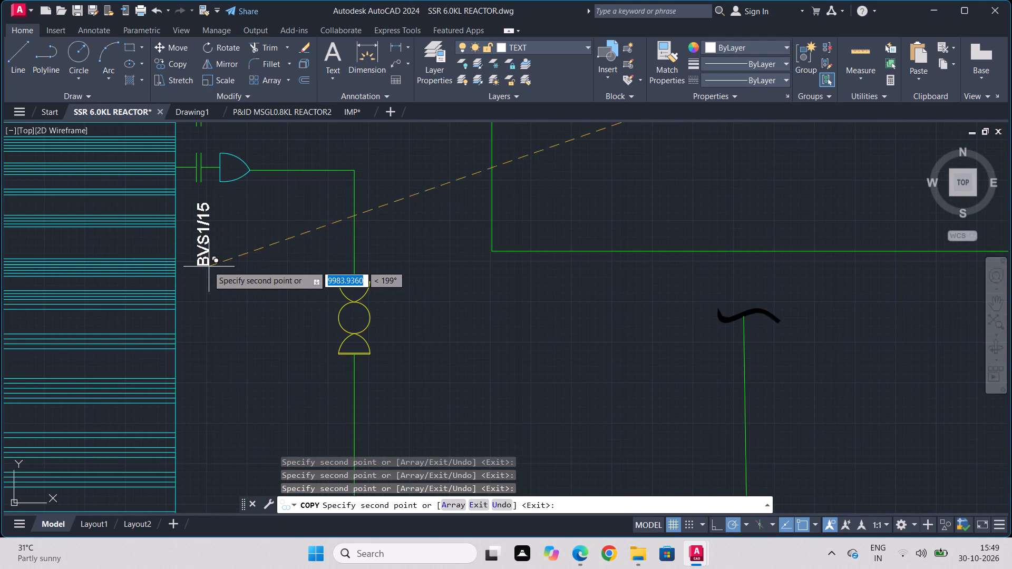
click(216, 251)
click(239, 258)
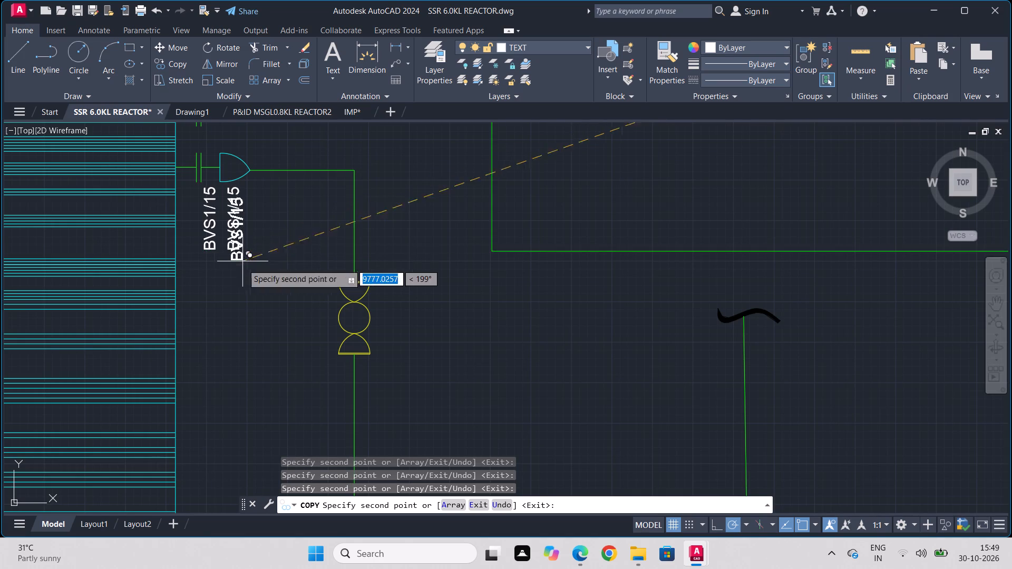
click(332, 362)
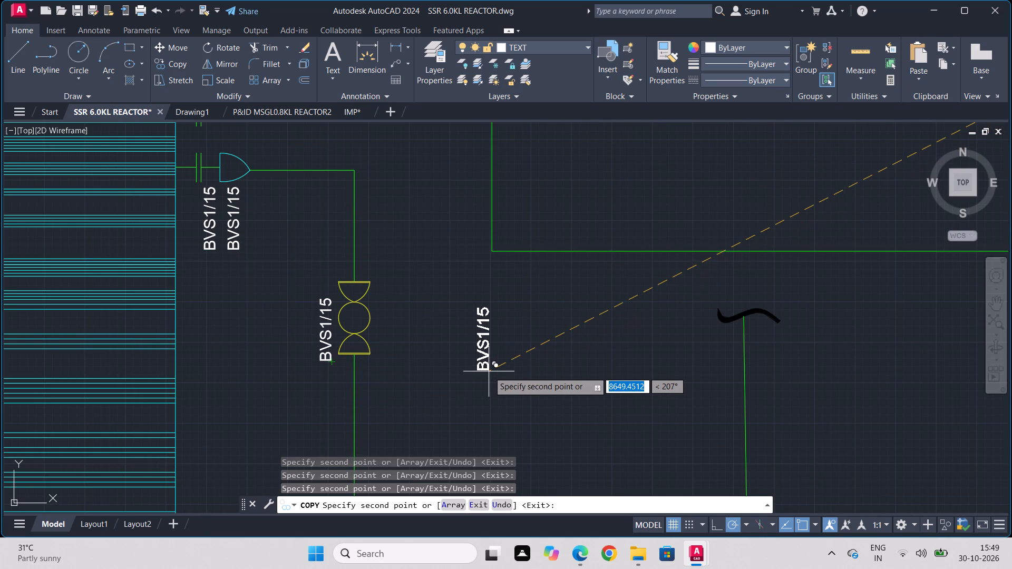
Place a BVS1/15 copy beside the valve on the condenser's bottom outlet.
middle_drag(489, 371, 527, 210)
scroll(532, 191, down, 1)
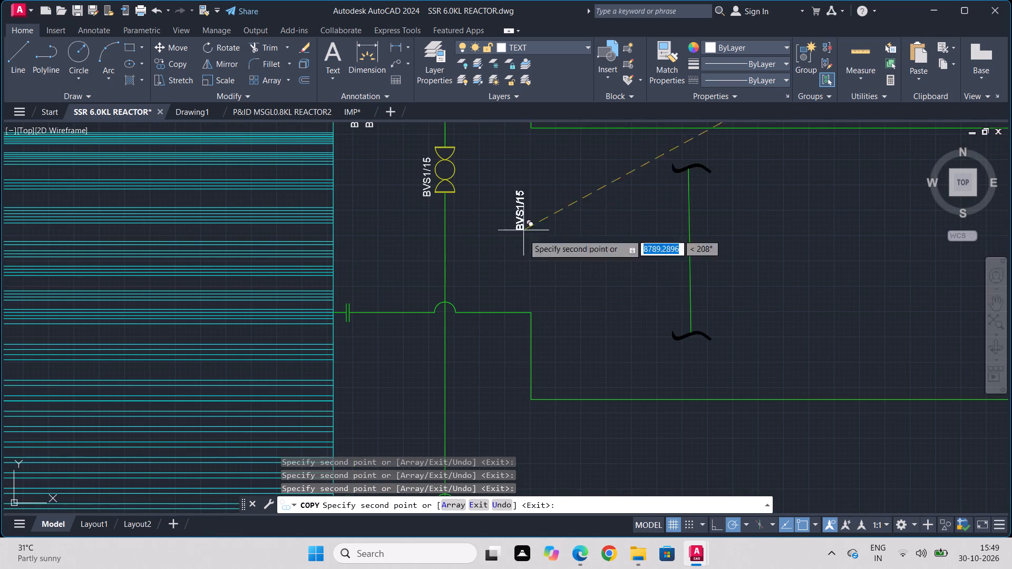
scroll(569, 337, down, 1)
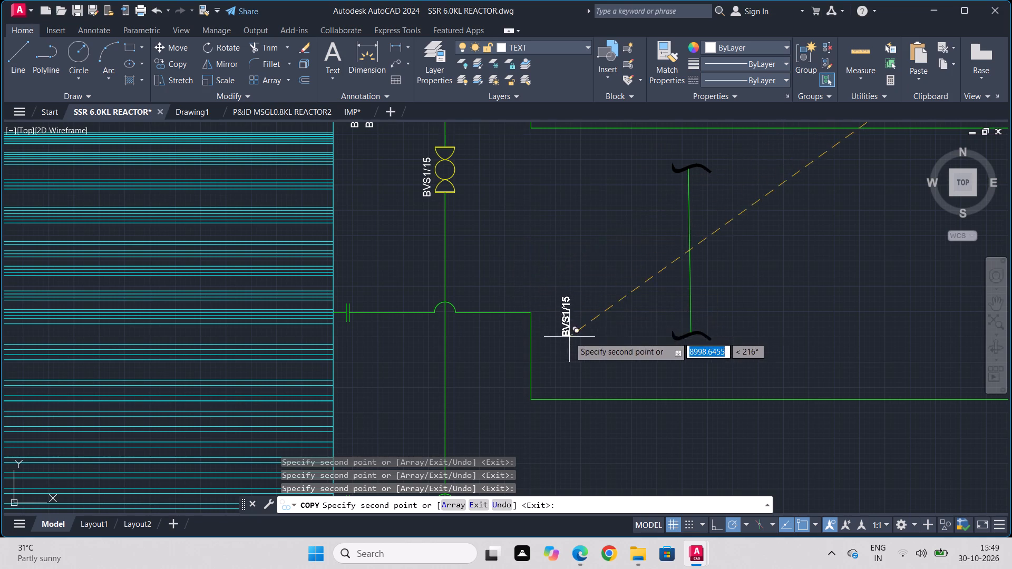
middle_drag(570, 337, 614, 220)
middle_drag(589, 191, 582, 332)
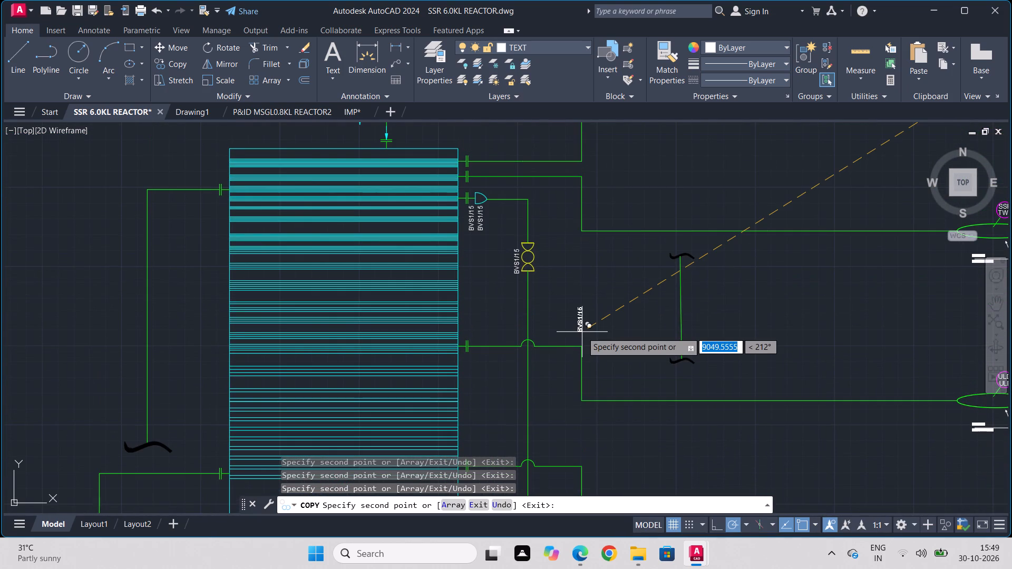
middle_drag(509, 371, 708, 204)
middle_drag(591, 397, 580, 277)
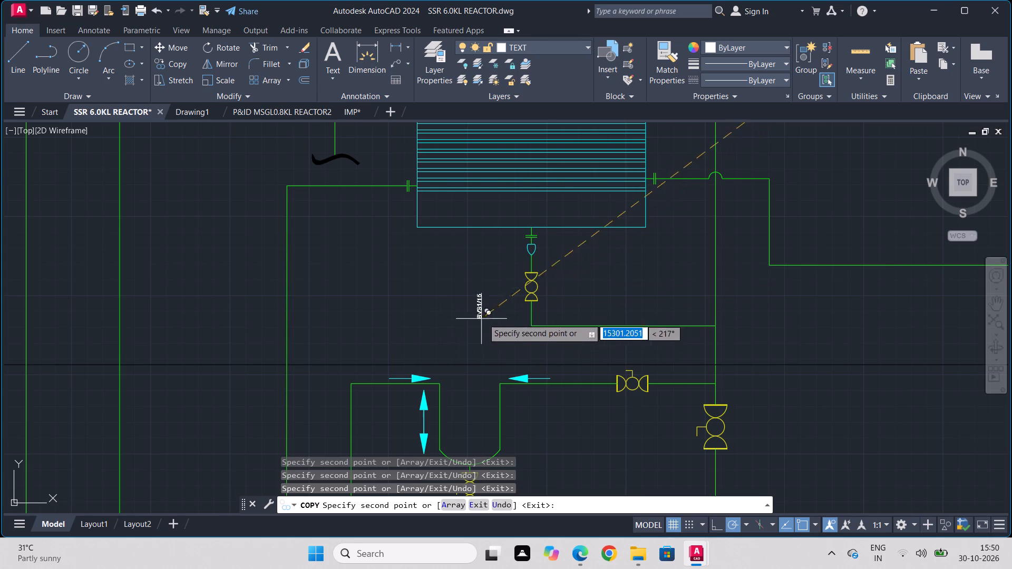
click(513, 299)
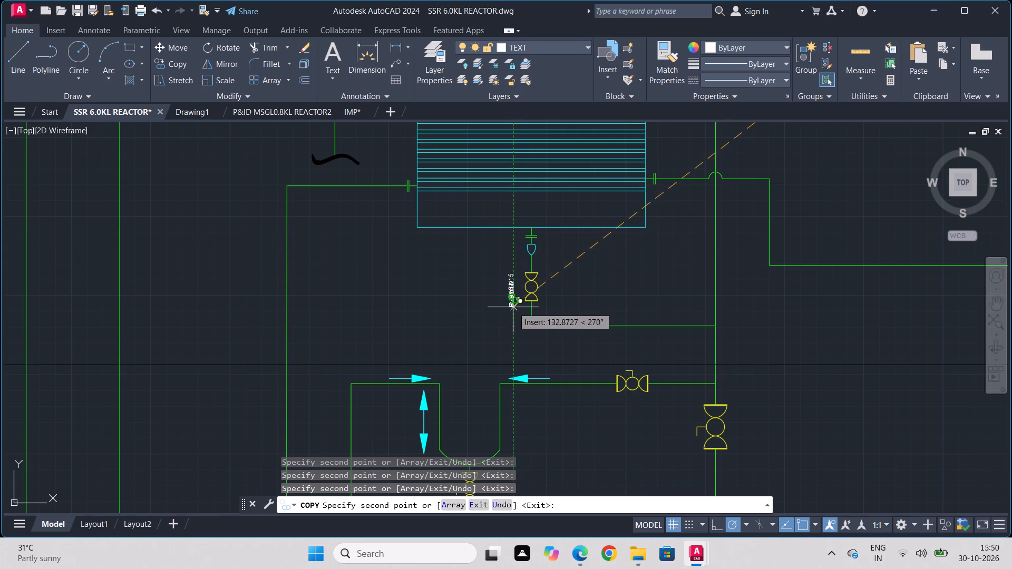
Place BVS1/15 copies along the vertical downpipe: above and between the two large valves, and one beside each valve.
click(708, 358)
middle_drag(688, 458, 659, 350)
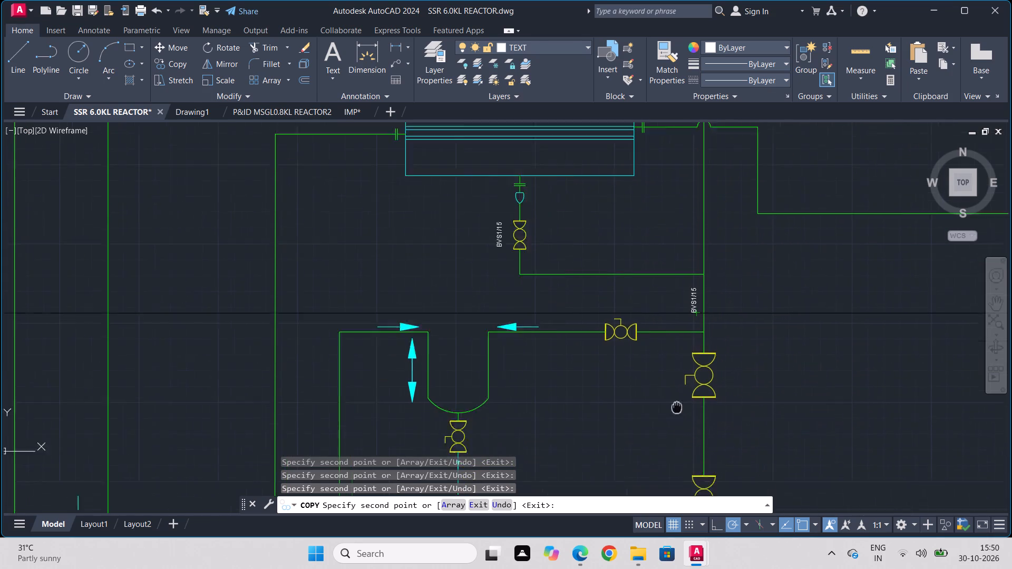
middle_drag(659, 350, 652, 326)
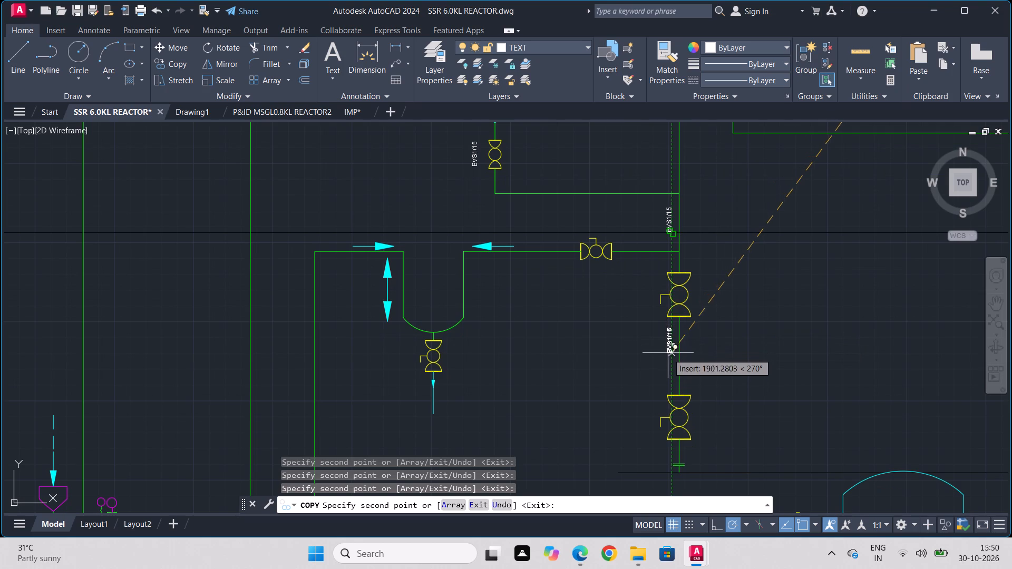
click(668, 362)
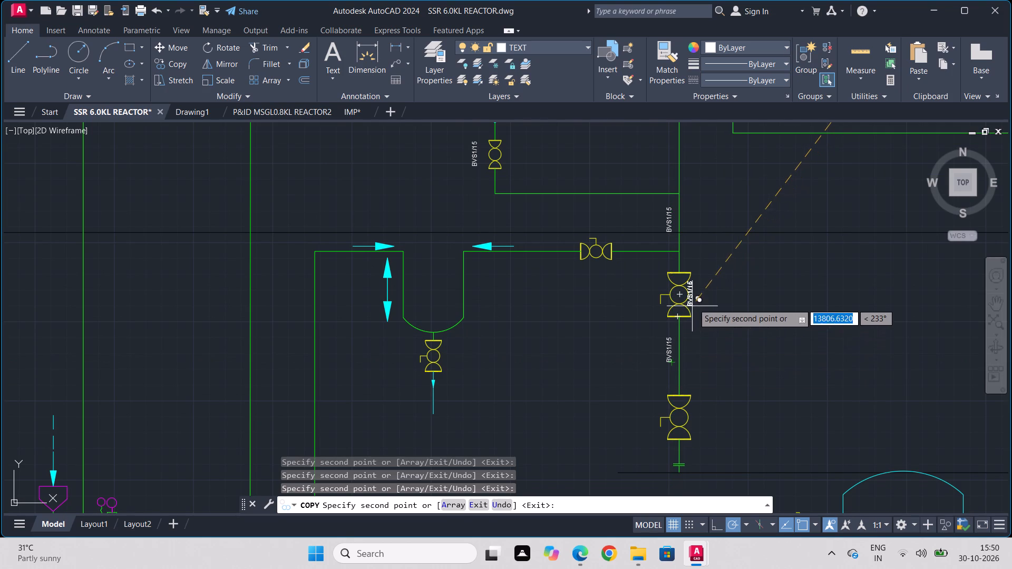
click(702, 306)
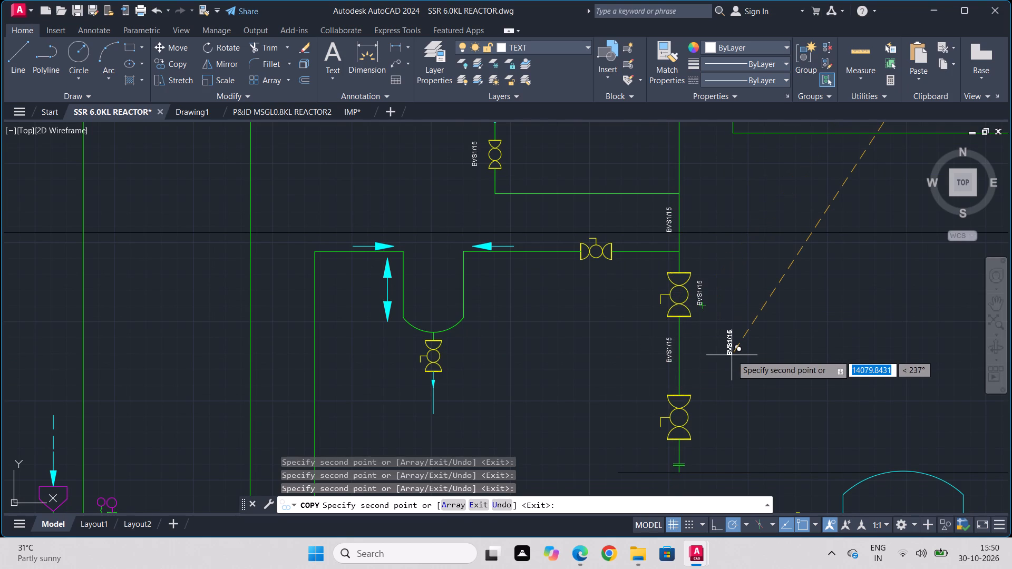
click(697, 423)
middle_drag(564, 457, 527, 299)
scroll(527, 299, down, 1)
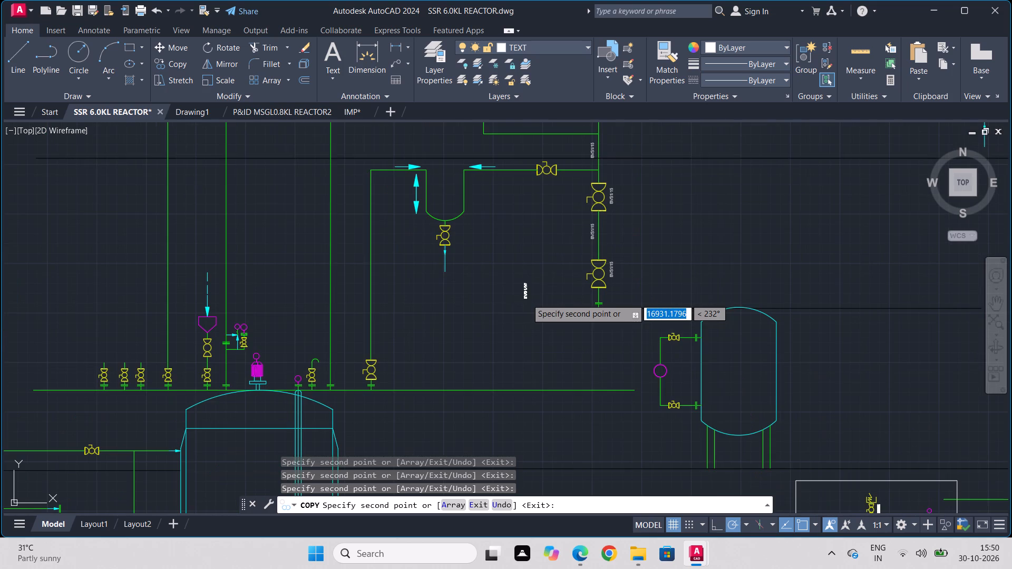
scroll(489, 326, down, 1)
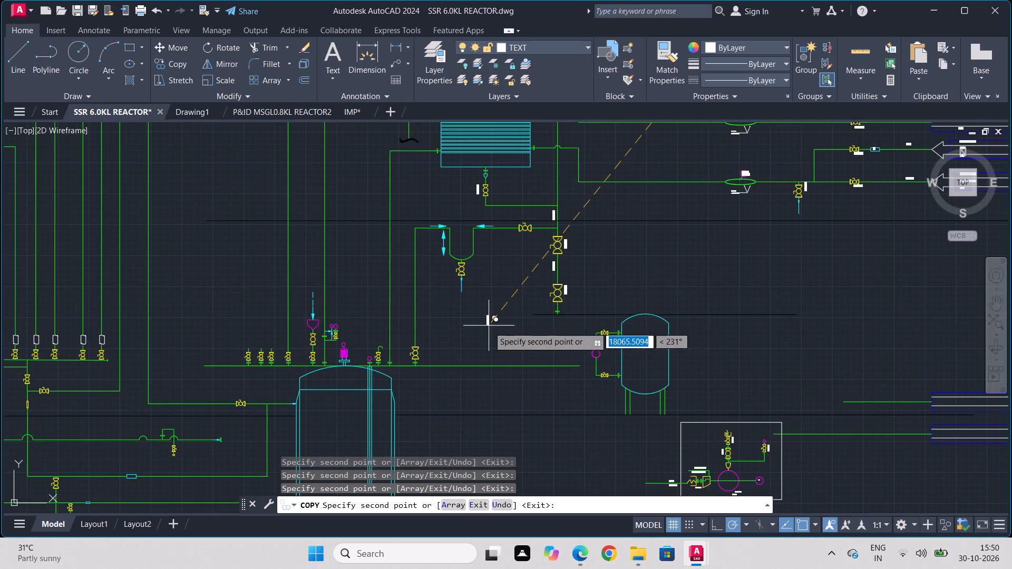
scroll(830, 566, up, 1)
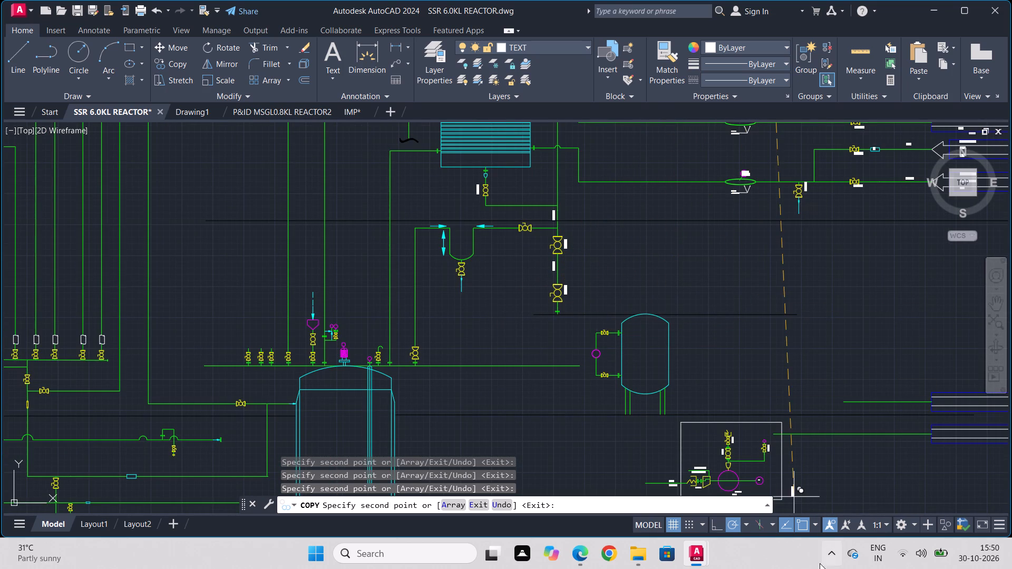
scroll(573, 323, up, 1)
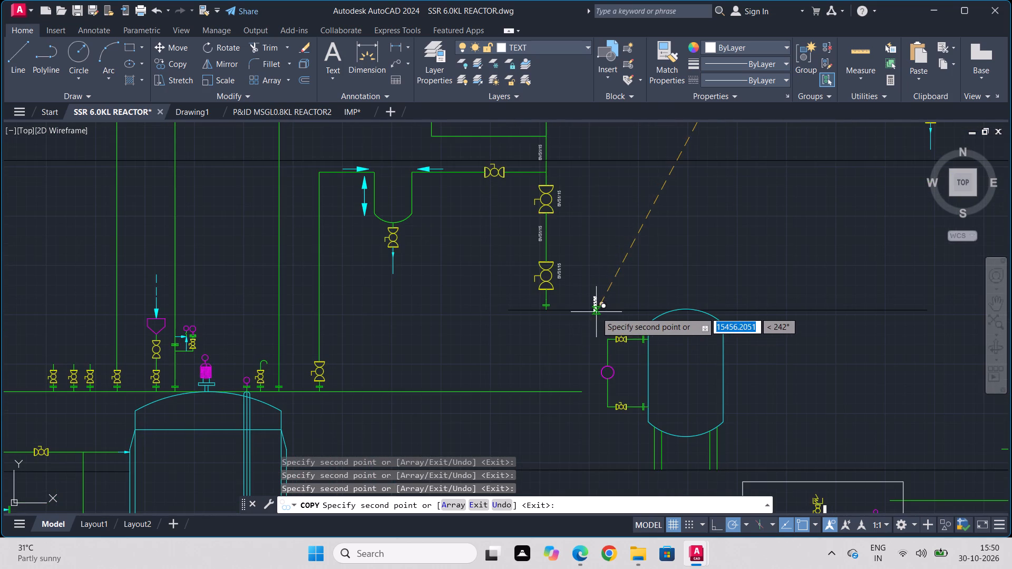
key(Escape)
Copy the flange stub from the downpipe's lower end onto the dark horizontal line, one copy on each side of the pipe.
scroll(565, 307, up, 3)
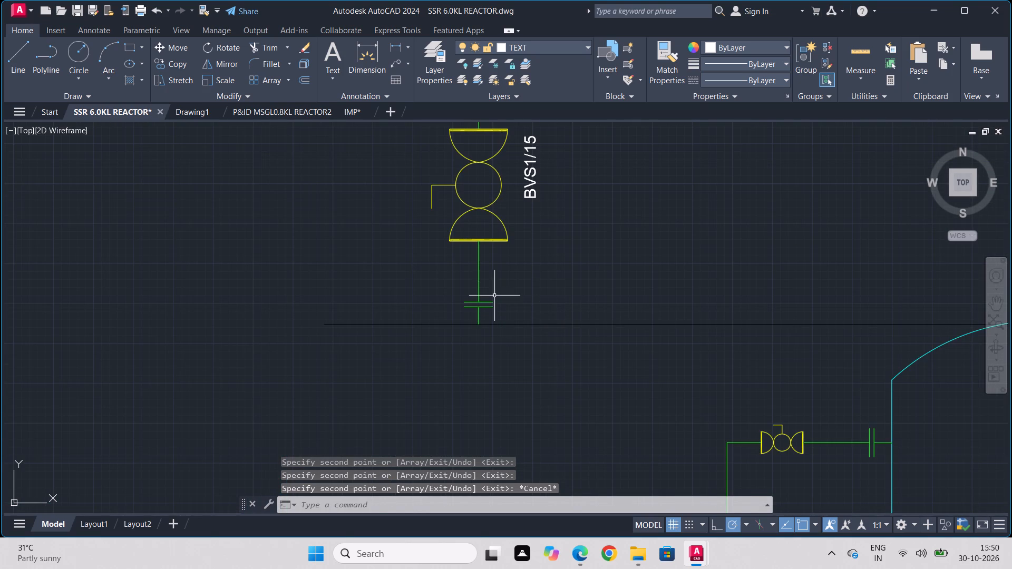
click(494, 295)
click(486, 313)
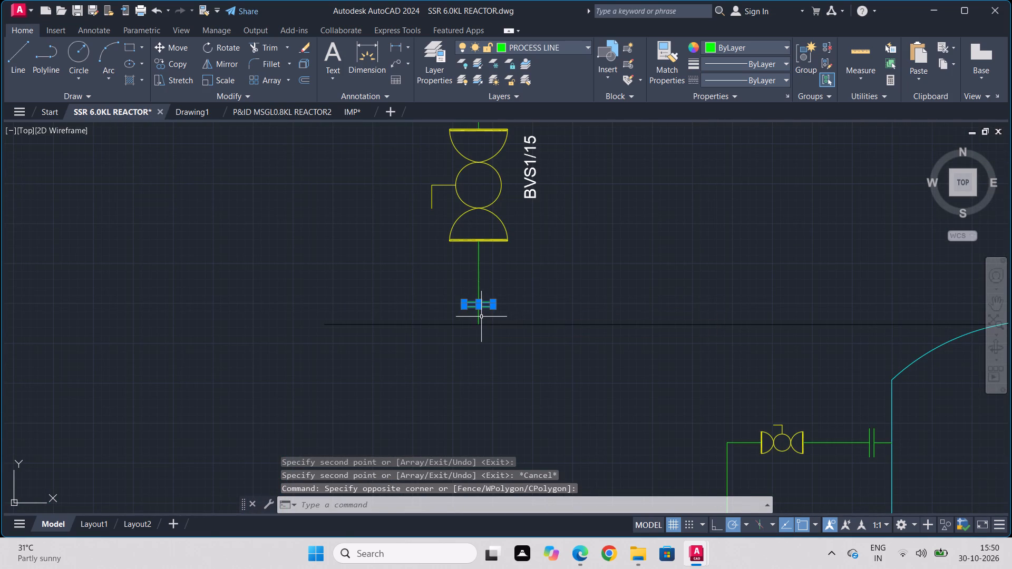
click(481, 317)
click(471, 320)
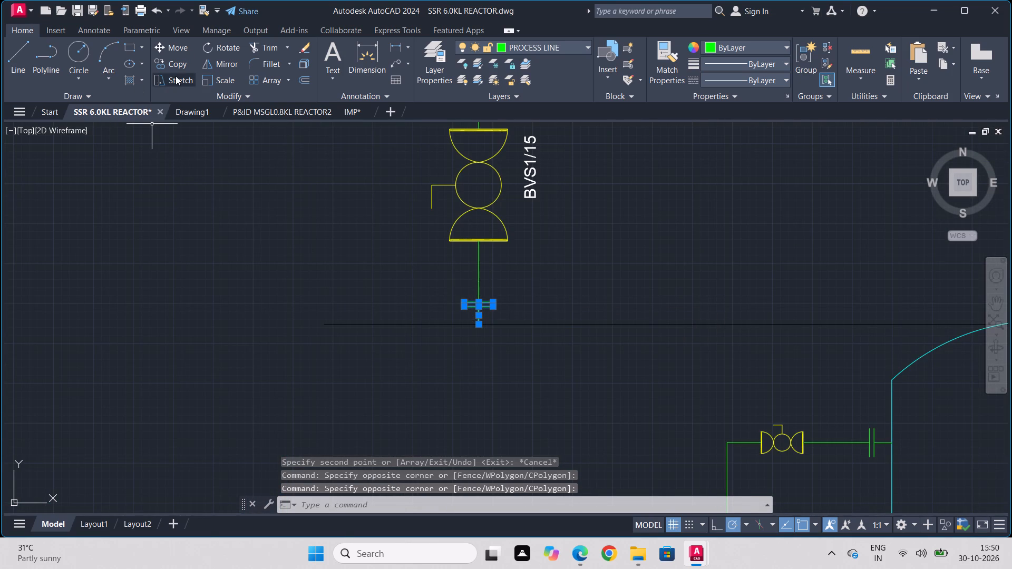
click(177, 67)
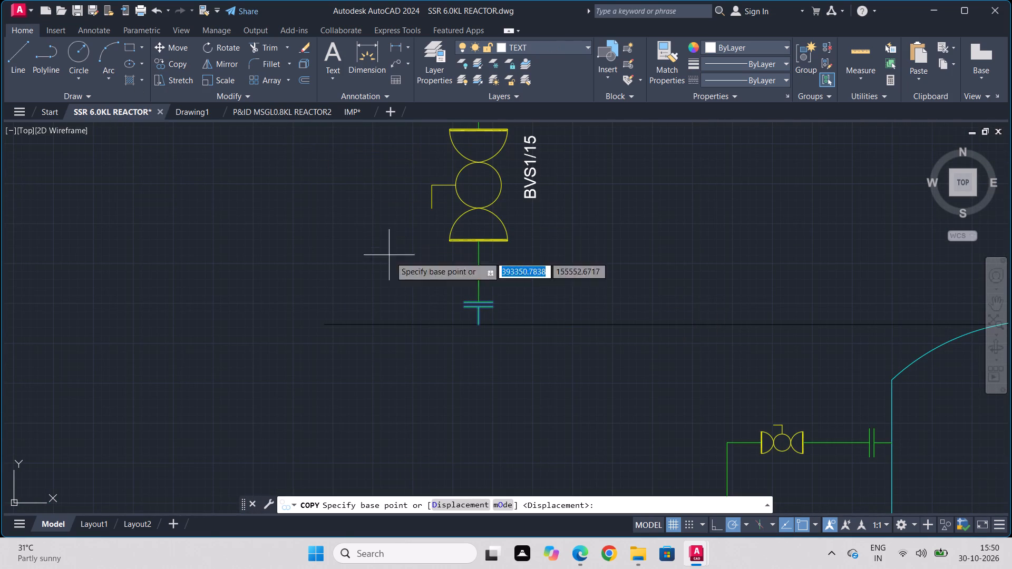
click(479, 327)
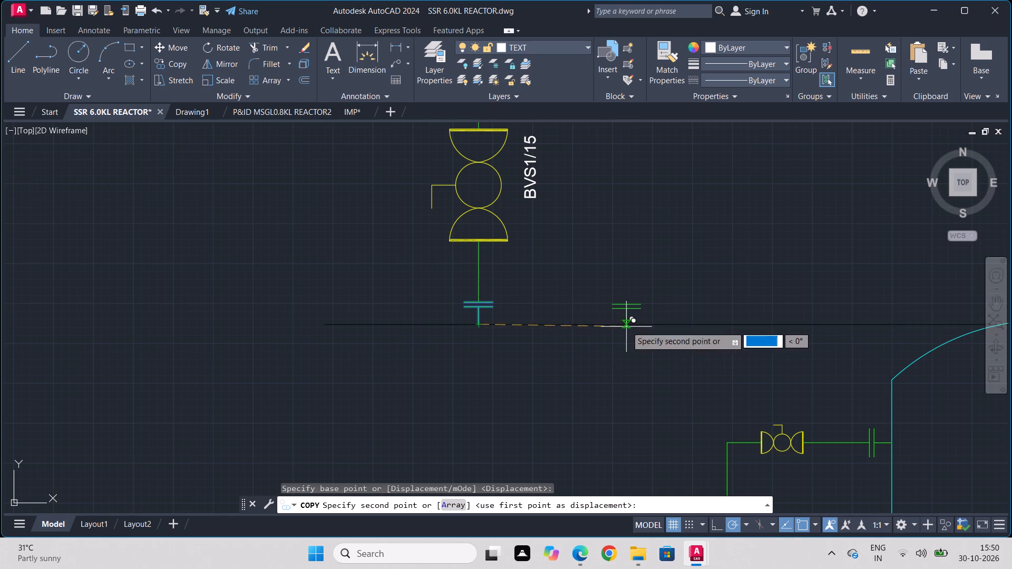
scroll(626, 322, down, 1)
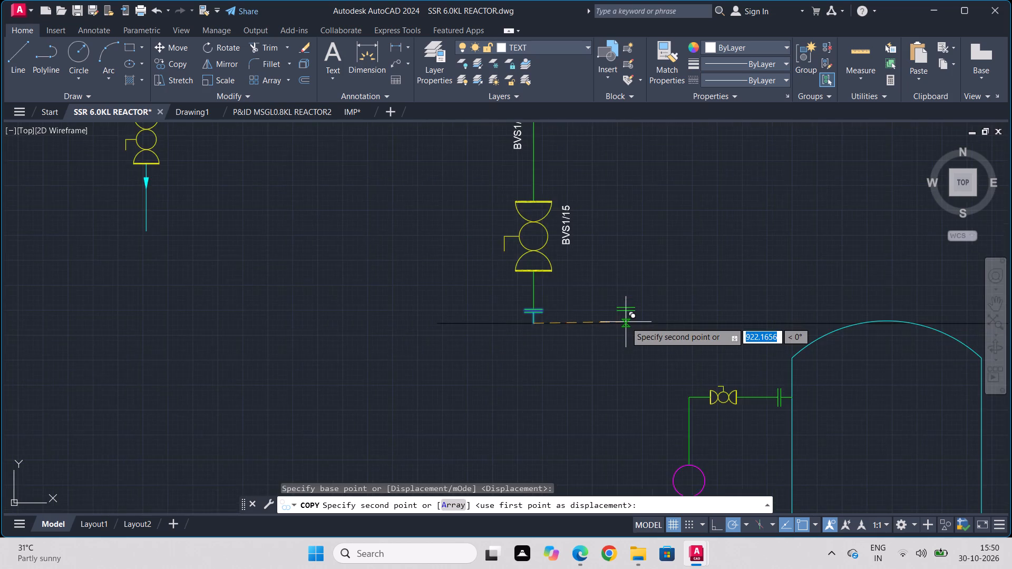
scroll(626, 322, down, 2)
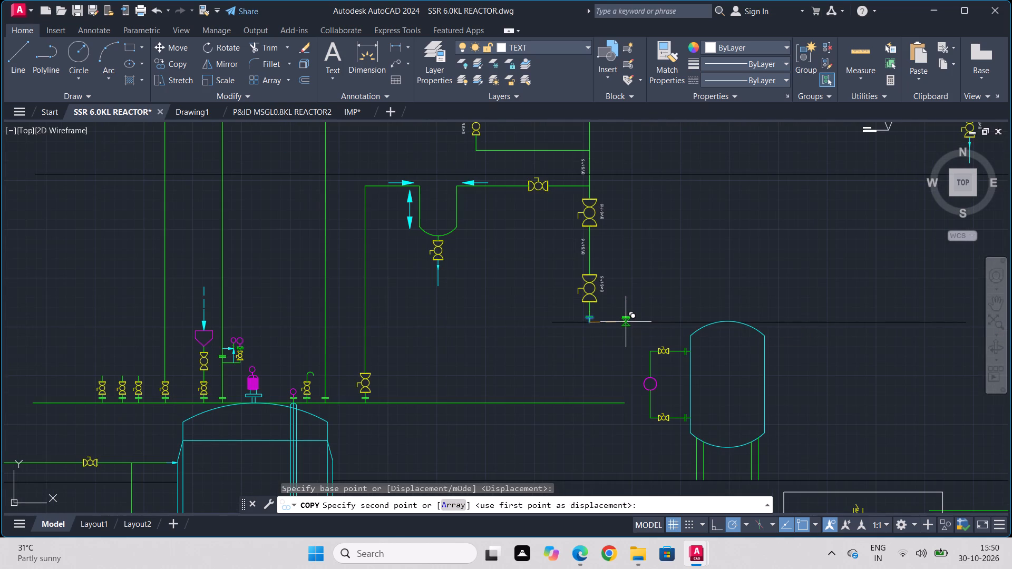
scroll(559, 326, up, 3)
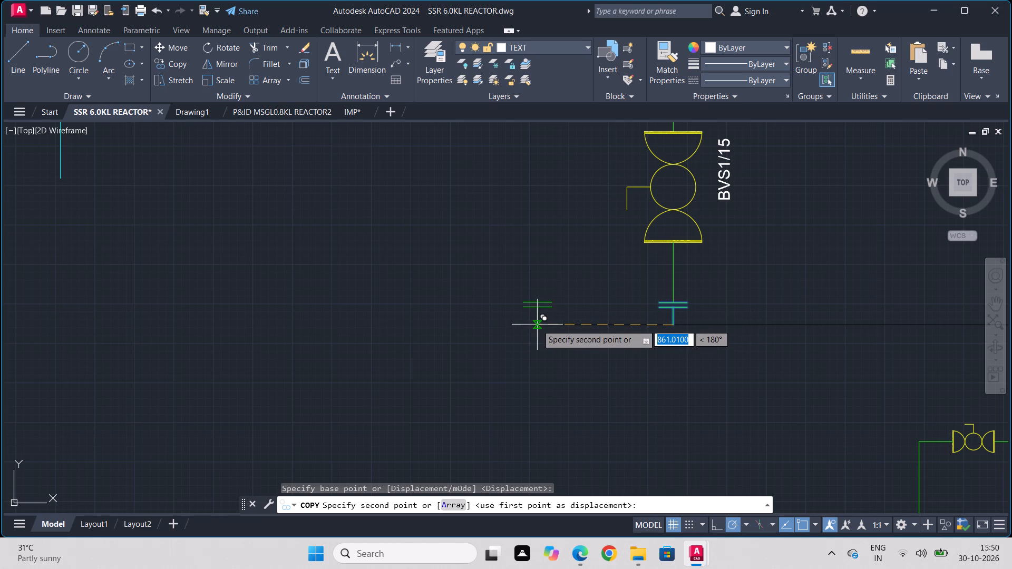
click(537, 325)
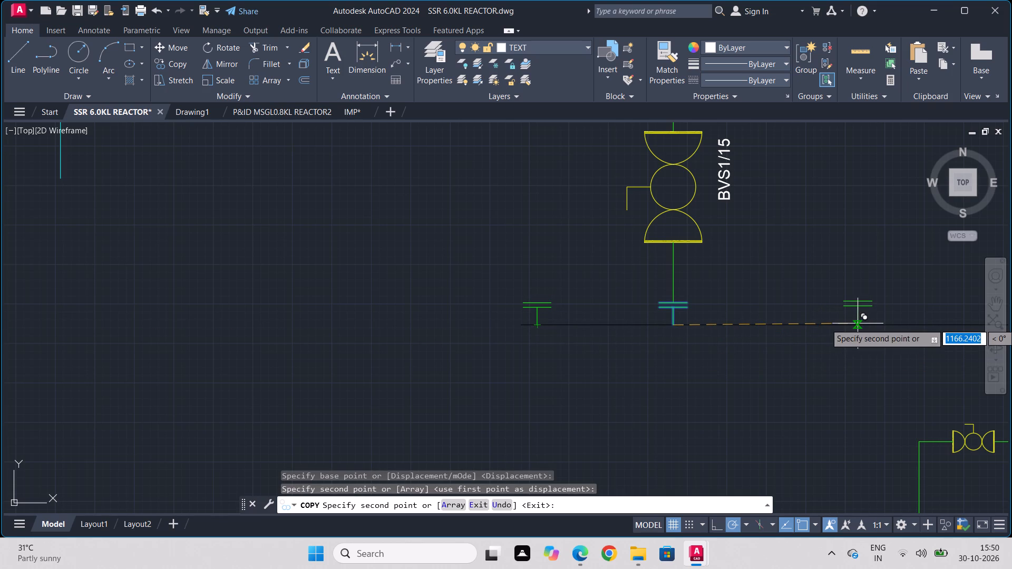
middle_drag(858, 323, 492, 322)
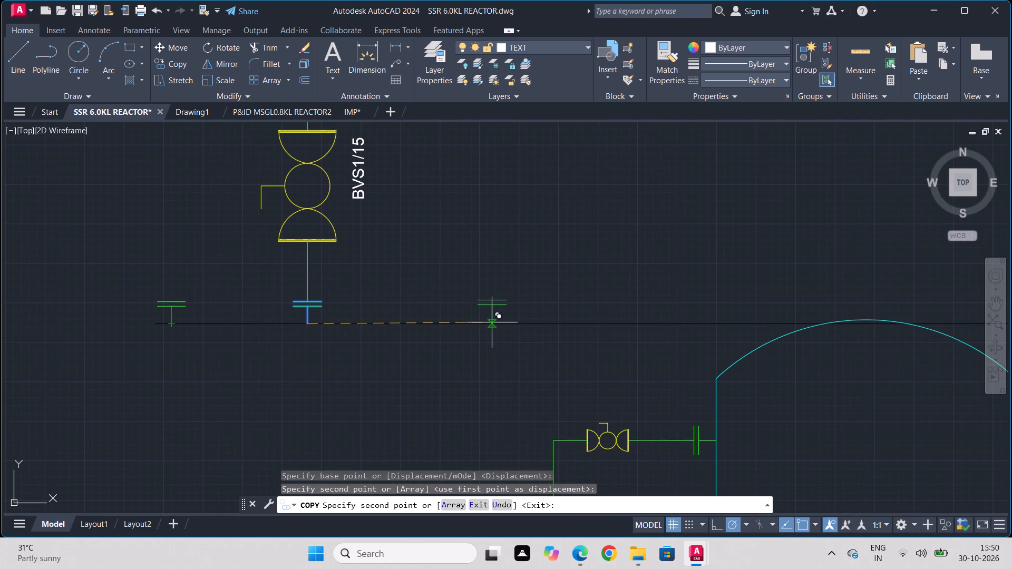
click(492, 322)
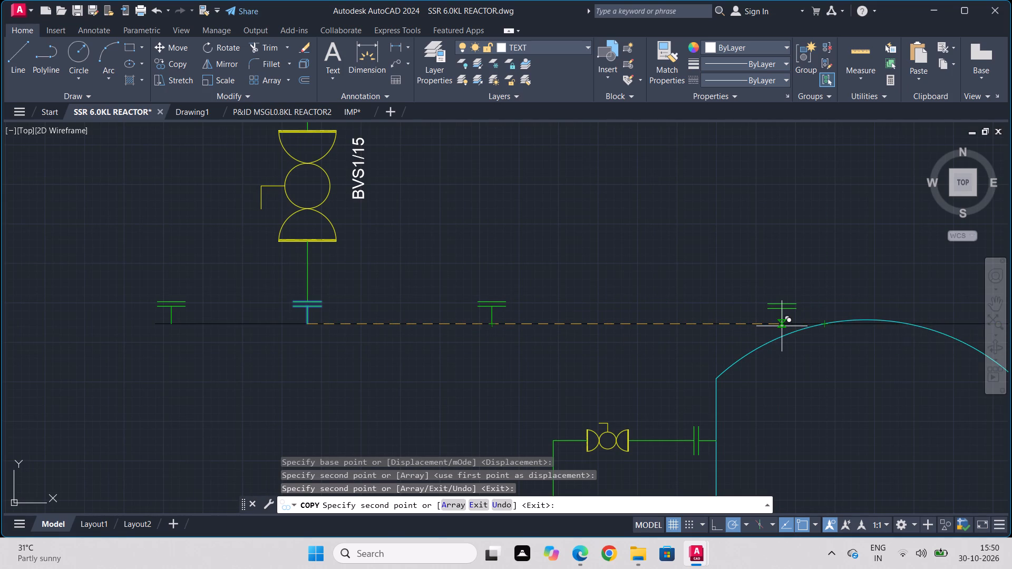
Place five more flange stub copies along the horizontal line: three above the vessel's dome and two beyond its right side.
drag(782, 326, 786, 324)
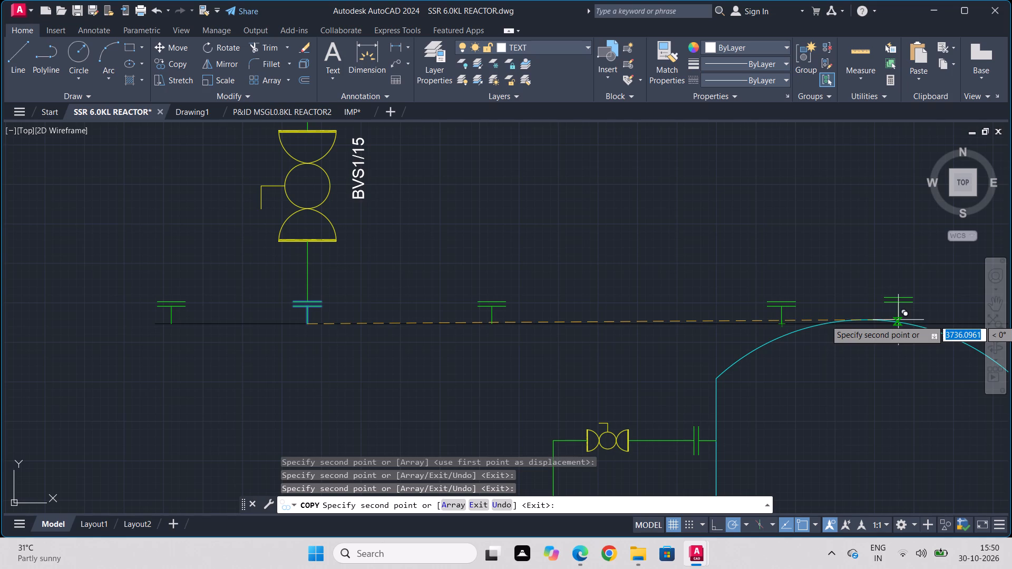
click(898, 320)
middle_drag(957, 324, 482, 319)
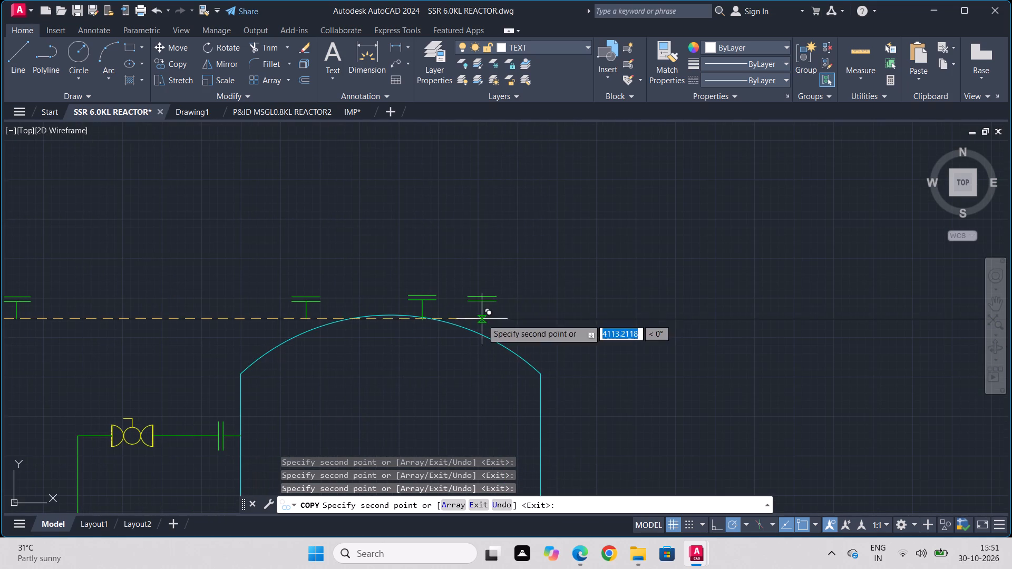
click(513, 316)
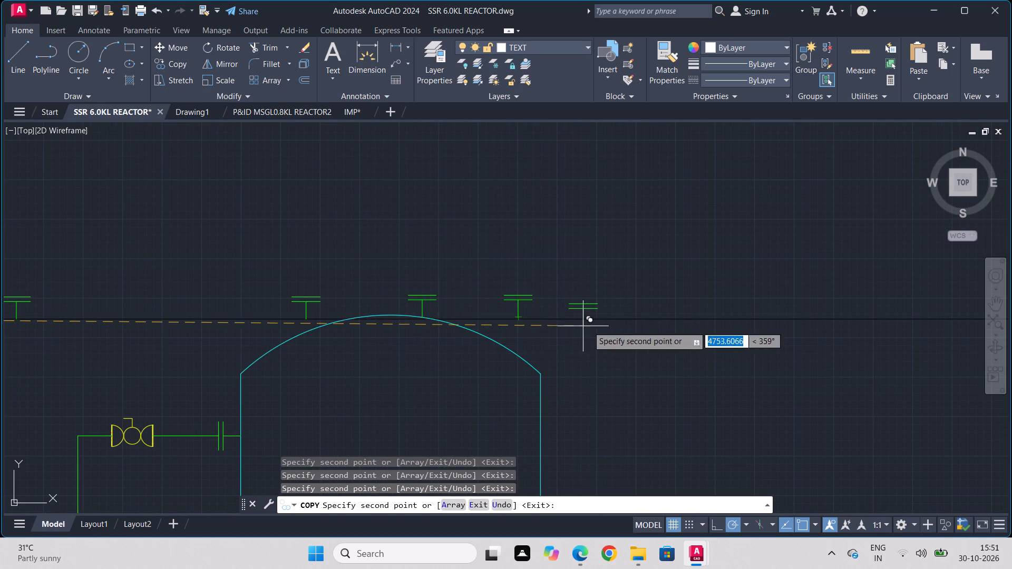
click(659, 320)
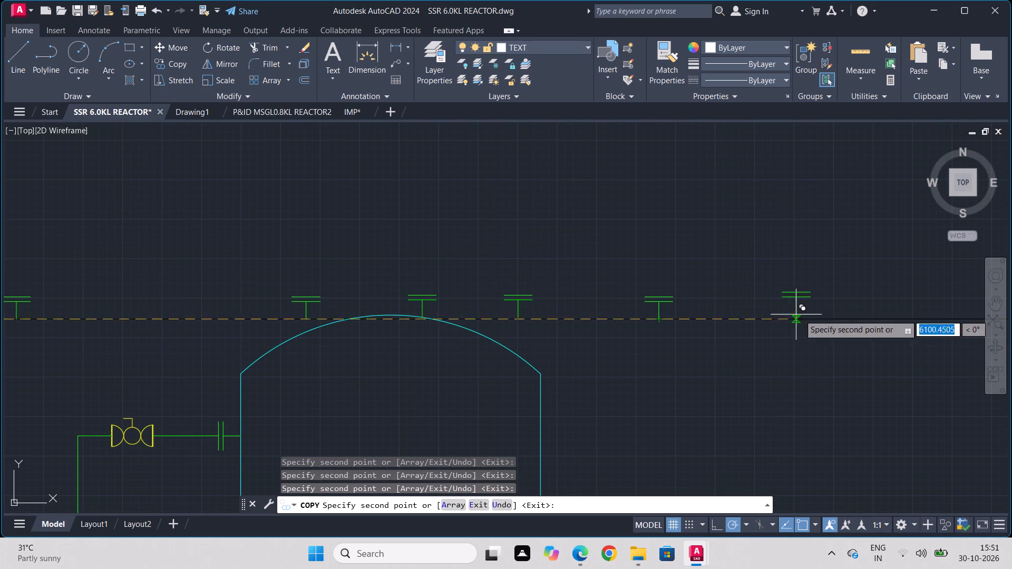
click(804, 315)
scroll(795, 427, down, 3)
key(Escape)
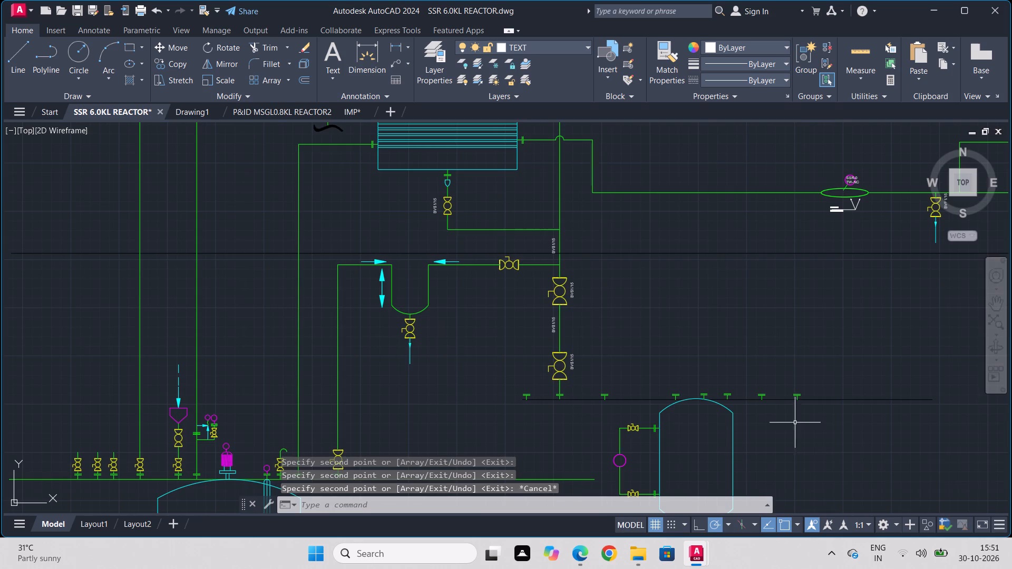
In the P&ID MSGL0.8KL REACTOR2 IMP drawing, copy the PG-202, BVF5/40 and BVF5/25 assemblies, the plain flange and the bent valved line above the vessel.
scroll(909, 456, down, 1)
middle_drag(890, 446, 526, 301)
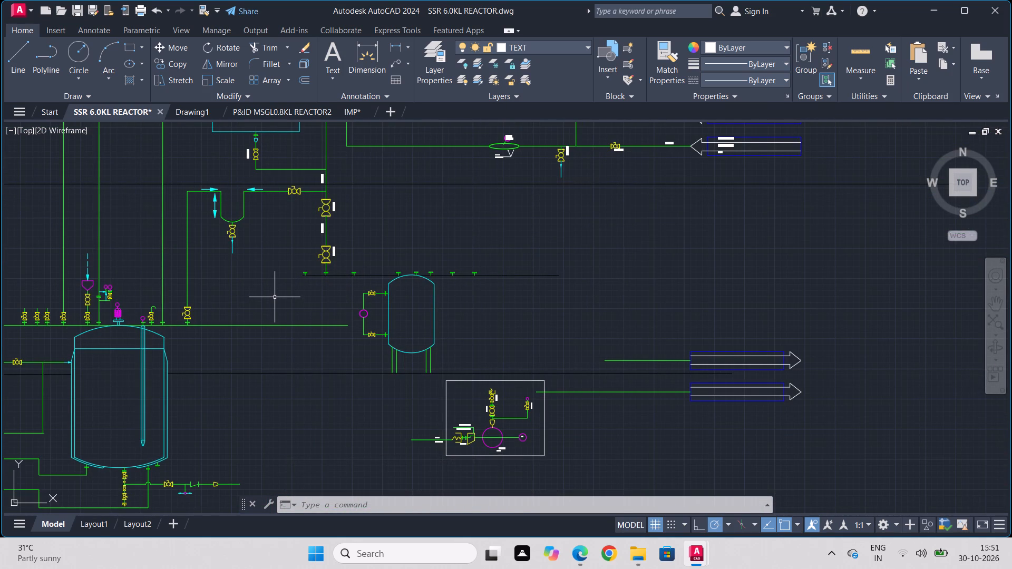
click(285, 122)
click(283, 111)
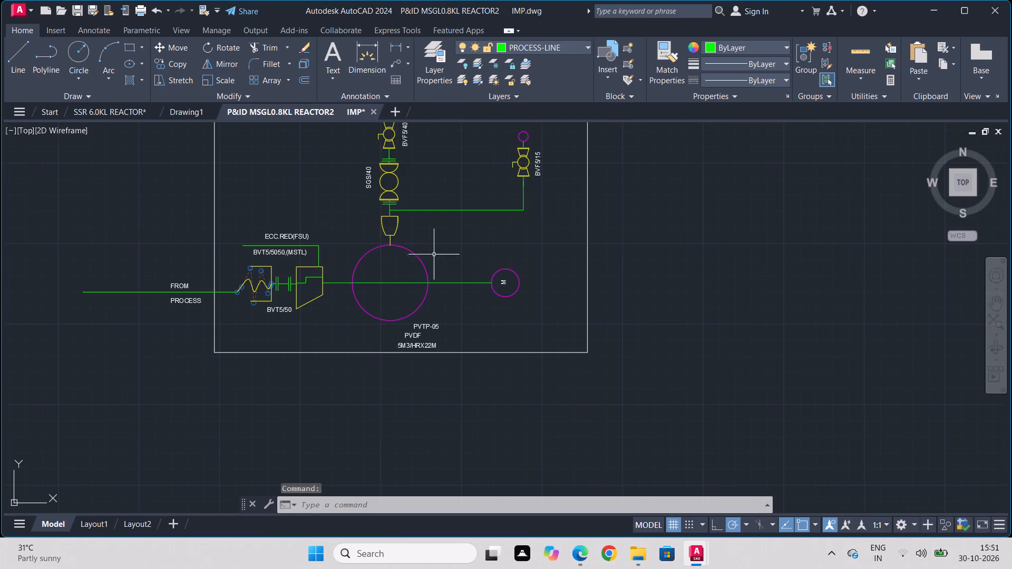
scroll(447, 258, down, 2)
scroll(392, 236, down, 2)
middle_drag(392, 236, 458, 327)
scroll(424, 232, up, 3)
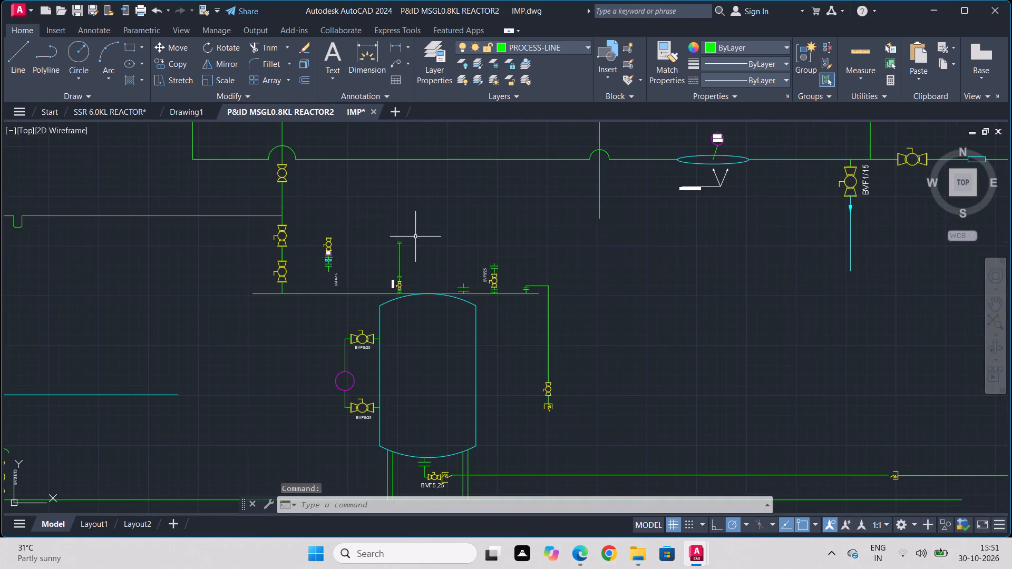
scroll(317, 257, up, 3)
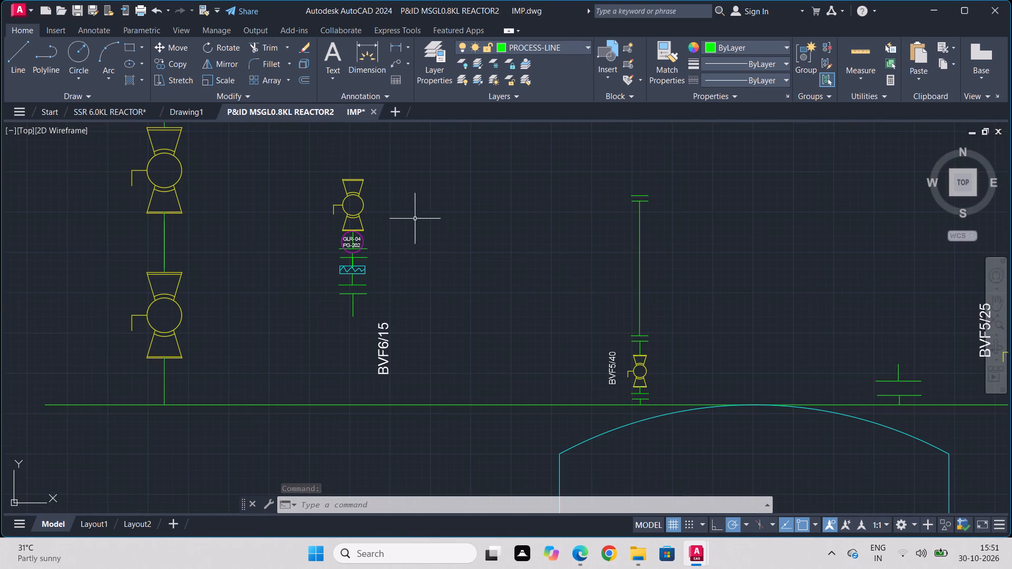
click(373, 176)
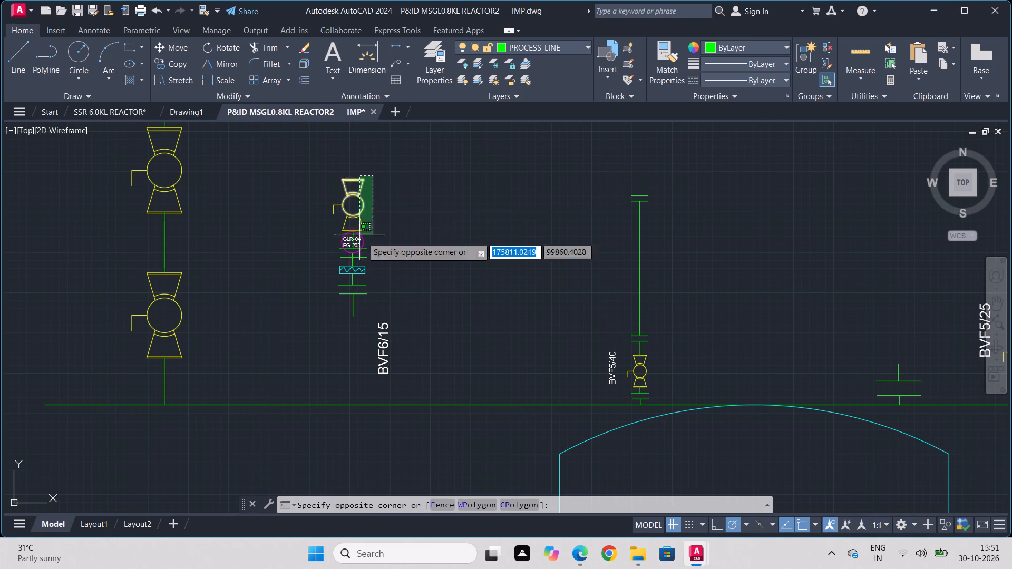
click(411, 198)
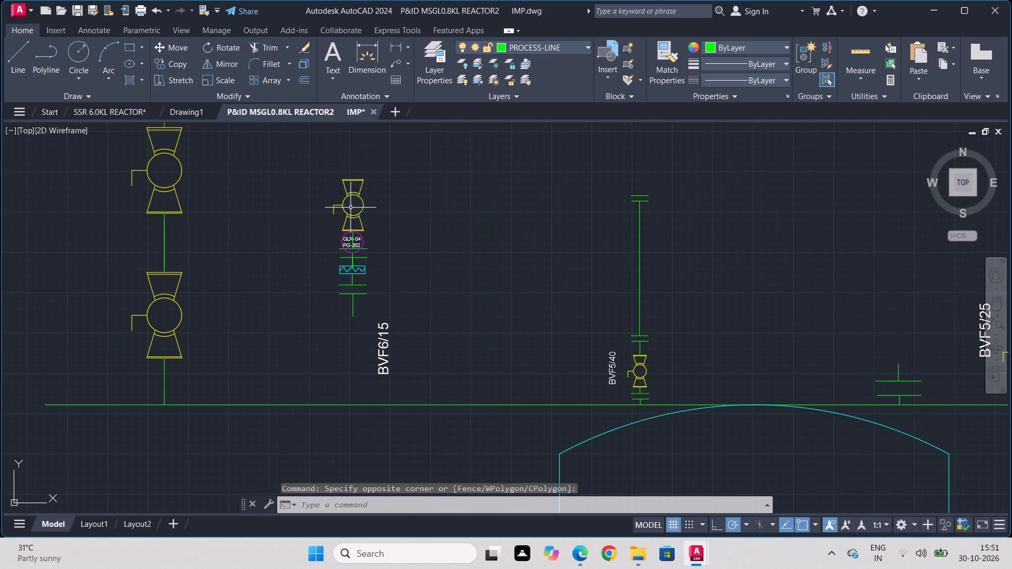
click(392, 186)
click(297, 310)
click(462, 143)
drag(240, 319, 246, 317)
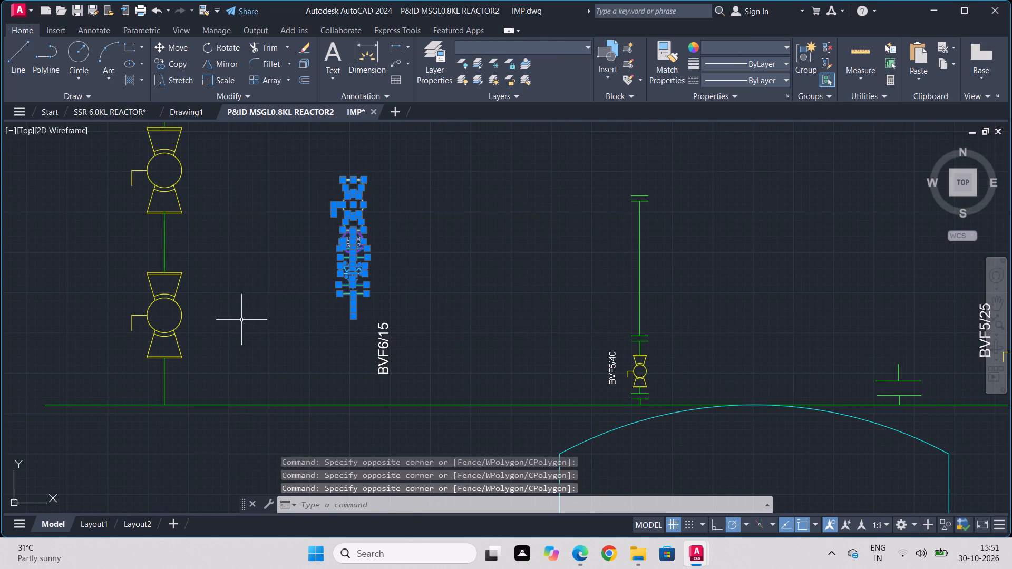
drag(246, 317, 256, 315)
drag(777, 162, 752, 180)
click(566, 401)
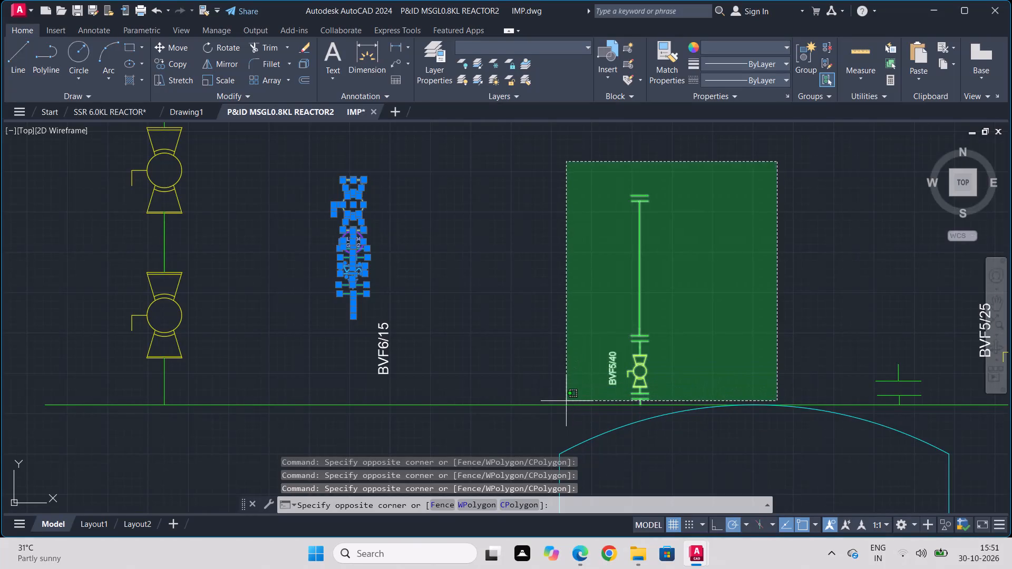
middle_drag(755, 319, 277, 192)
click(636, 130)
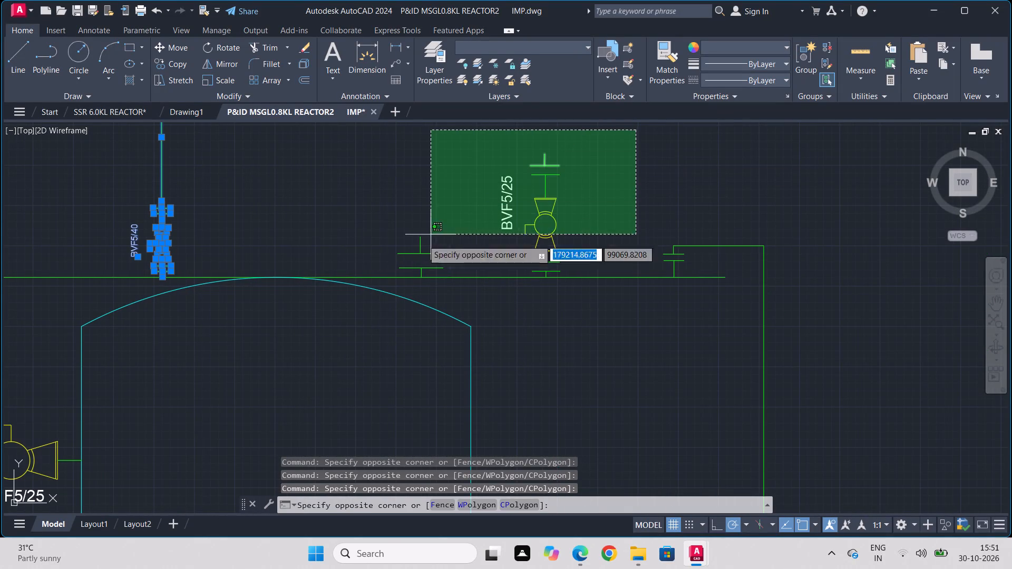
click(386, 274)
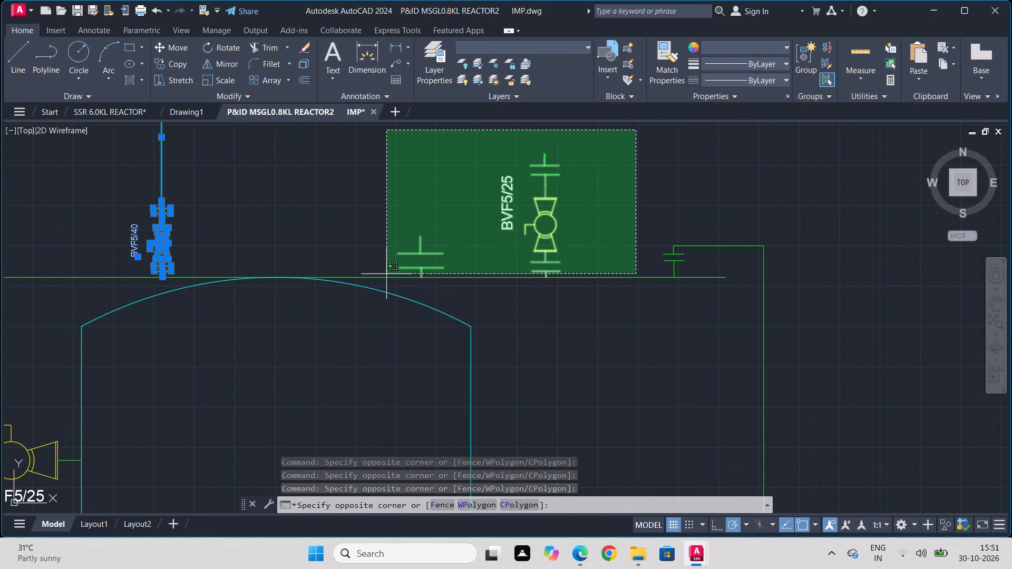
click(780, 212)
click(641, 269)
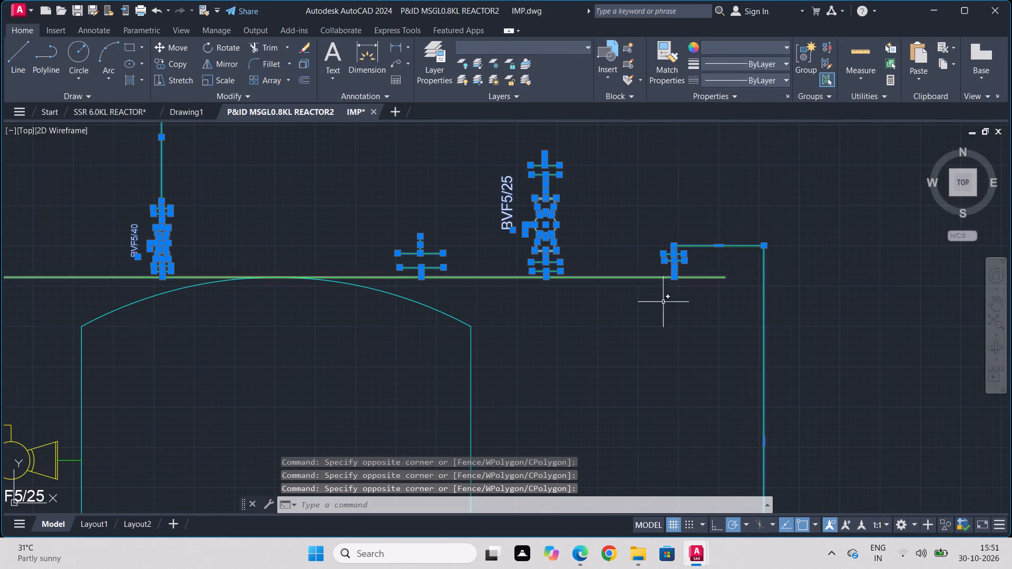
scroll(695, 364, down, 1)
middle_drag(704, 384, 669, 171)
drag(759, 271, 748, 287)
click(657, 408)
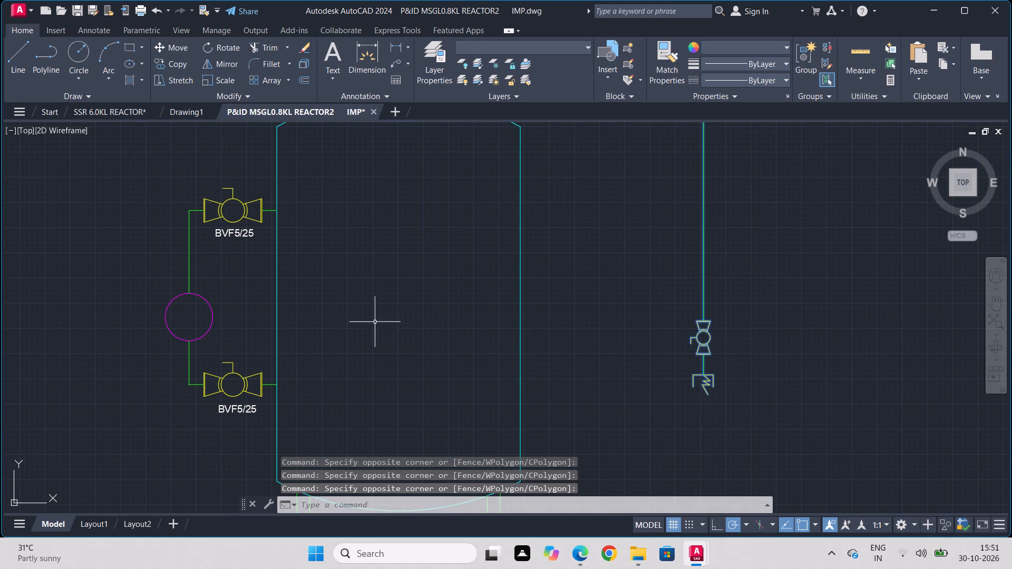
key(ctrl+c)
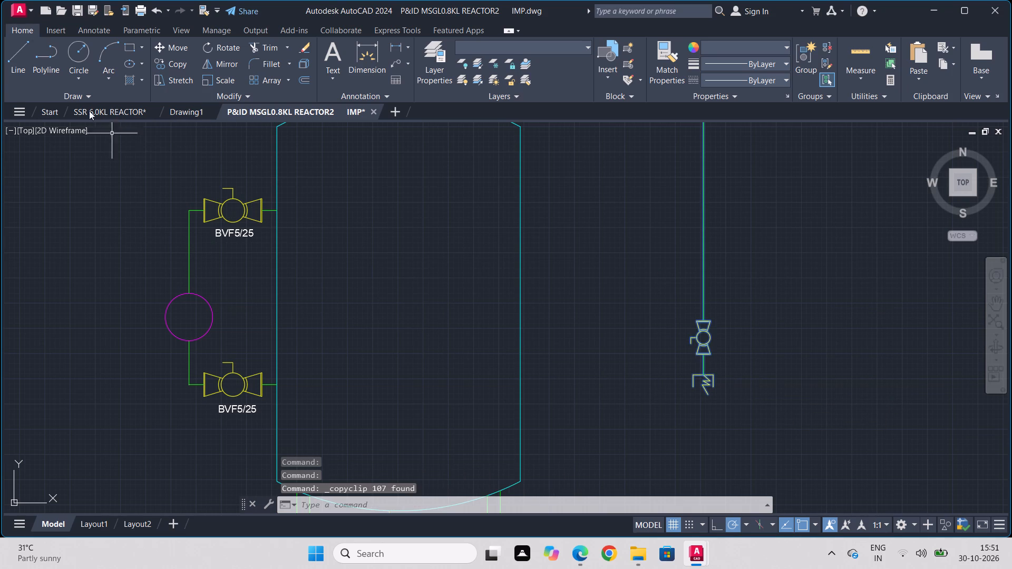
Paste the copied nozzle assemblies into the SSR 6.0KL REACTOR drawing, in the empty area to the right of the flow arrows.
click(98, 111)
scroll(295, 292, down, 1)
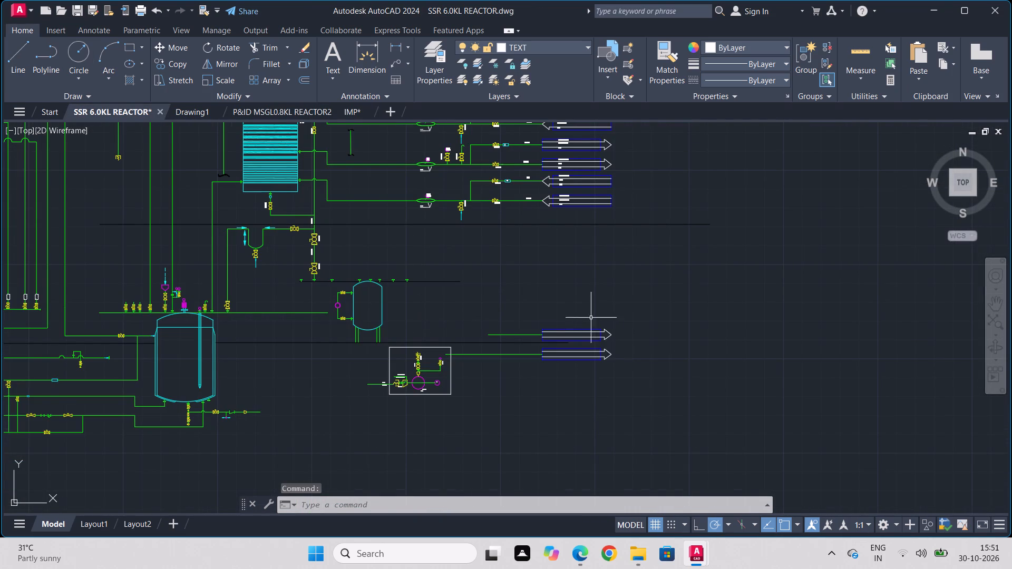
key(ctrl+v)
click(672, 290)
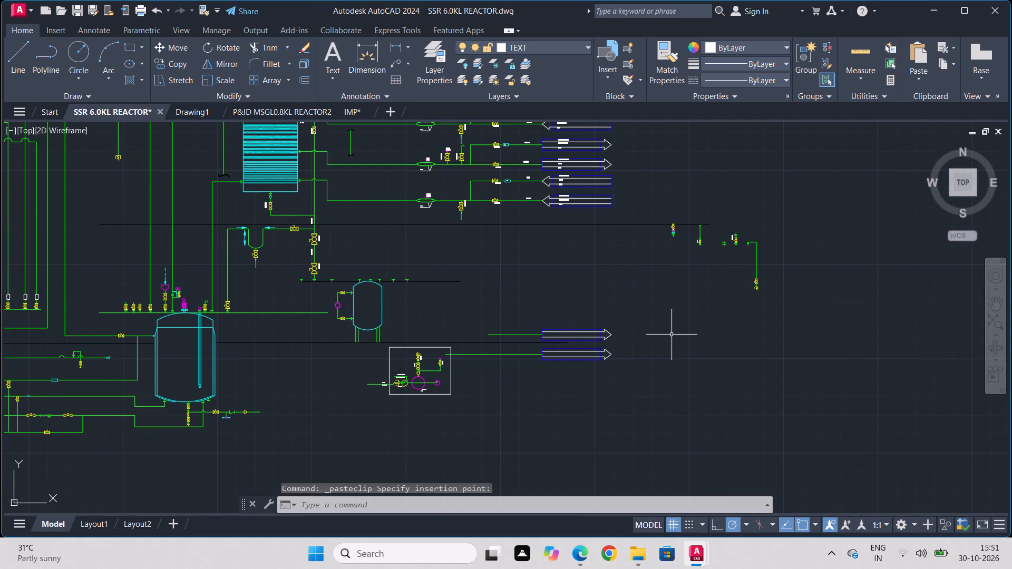
Examine the pasted assemblies, the flange stubs above the vessel and the nozzle fittings on the reactor's top line.
scroll(705, 206, up, 2)
scroll(638, 312, up, 1)
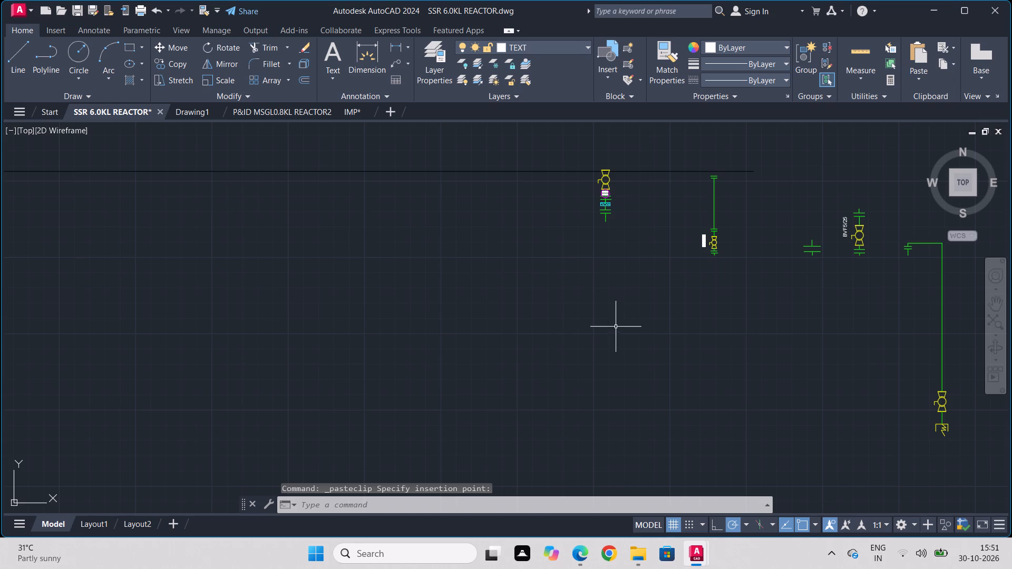
scroll(614, 328, down, 2)
middle_drag(498, 352, 705, 295)
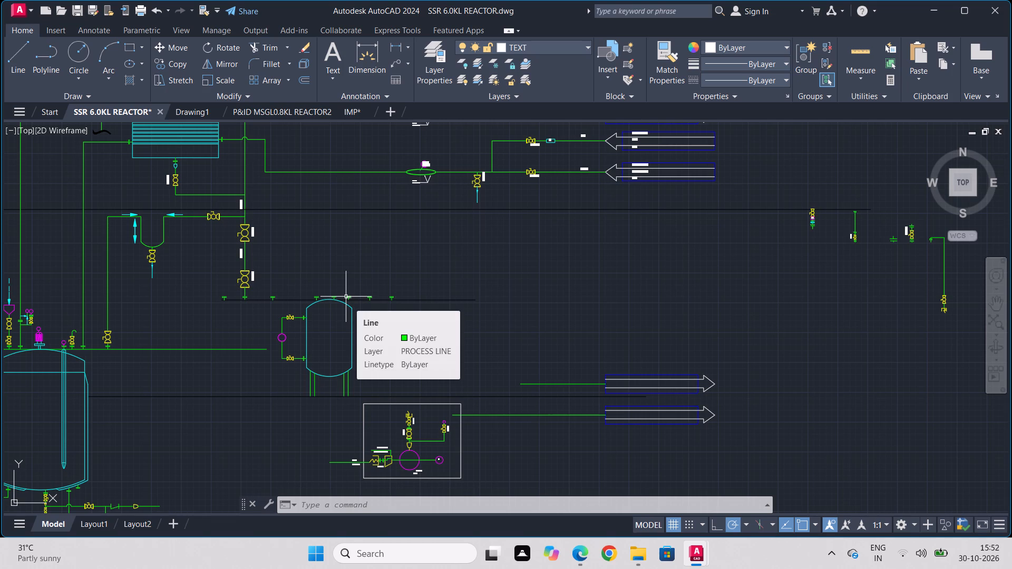
scroll(140, 339, down, 2)
middle_click(102, 369)
scroll(74, 339, up, 2)
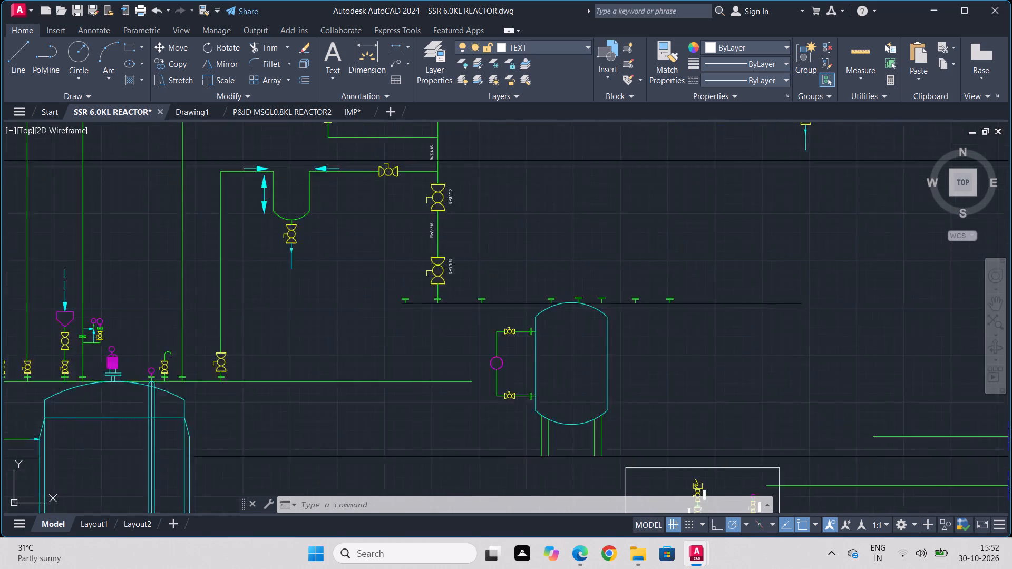
scroll(88, 351, up, 2)
middle_drag(178, 351, 446, 254)
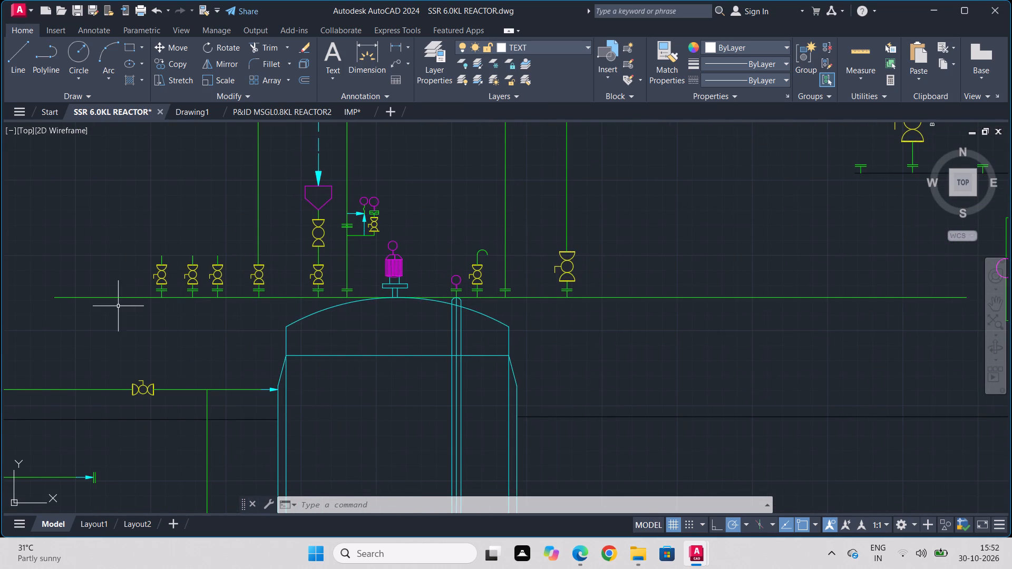
Examine the reactor's top nozzles and bottom outlet line, the boxed pump assembly and the smaller vessel with its empty flange stubs.
scroll(112, 306, down, 2)
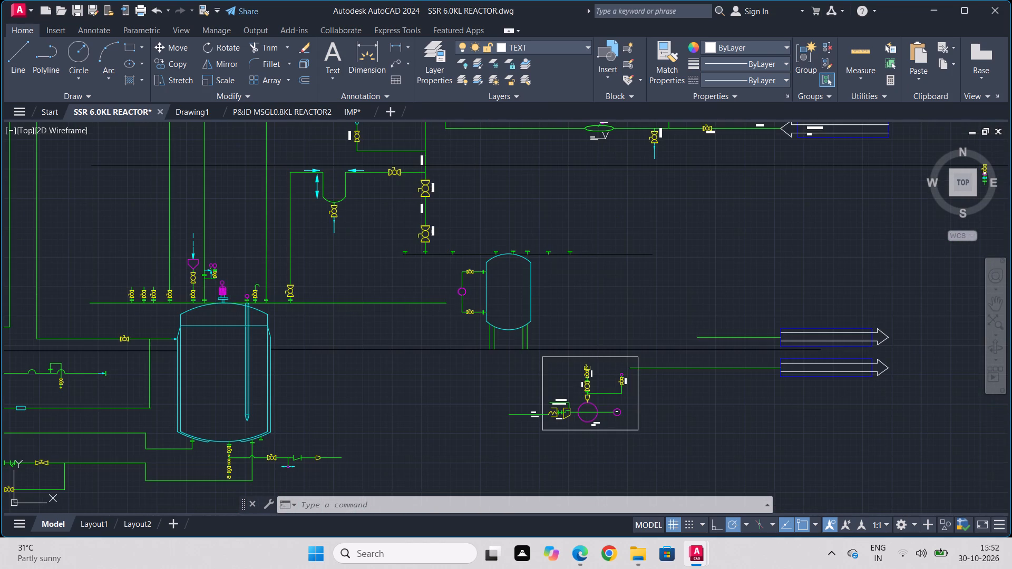
scroll(114, 286, down, 1)
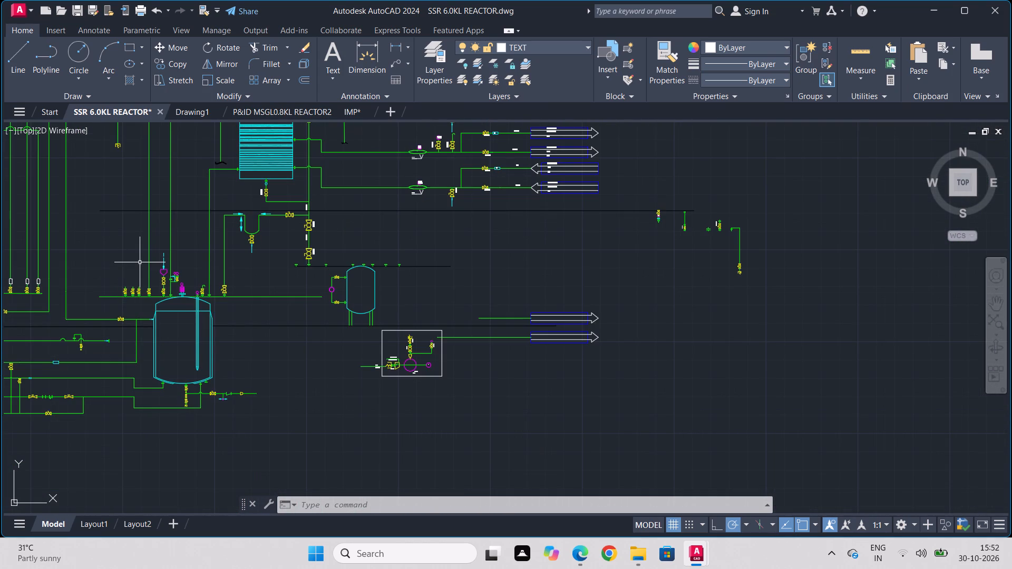
scroll(80, 338, up, 3)
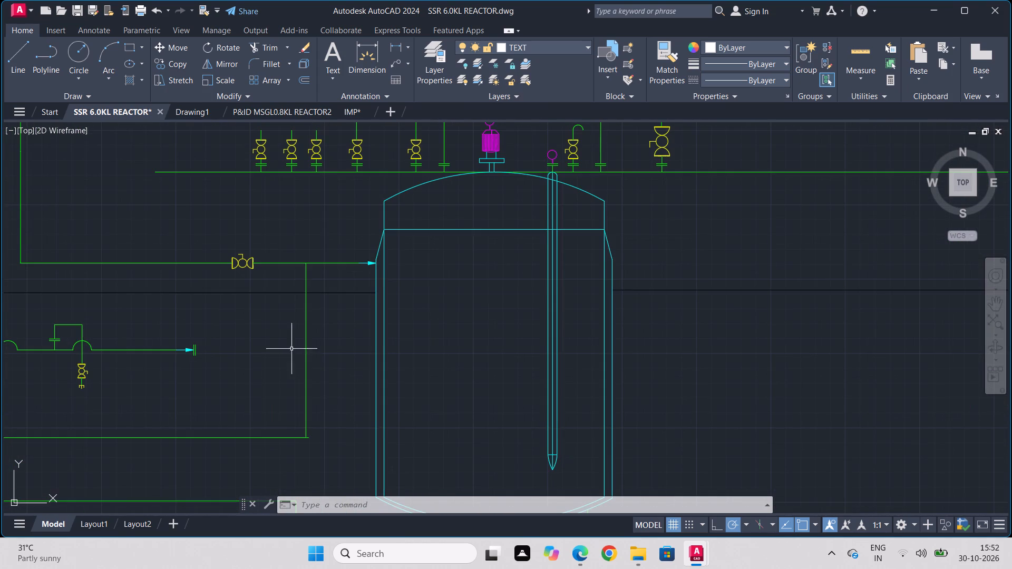
scroll(484, 354, down, 2)
scroll(483, 455, up, 2)
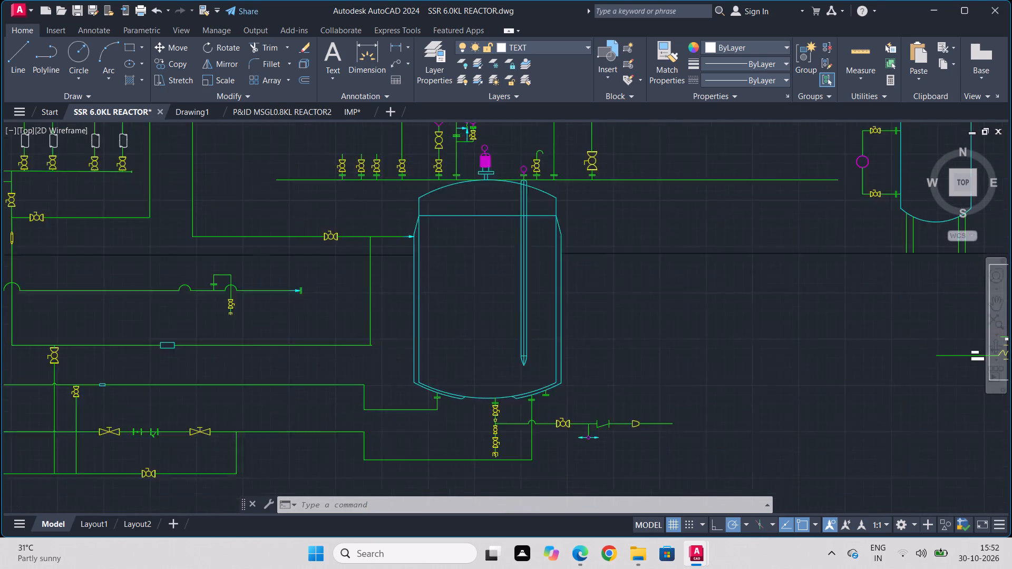
scroll(483, 453, up, 1)
middle_drag(674, 407, 159, 390)
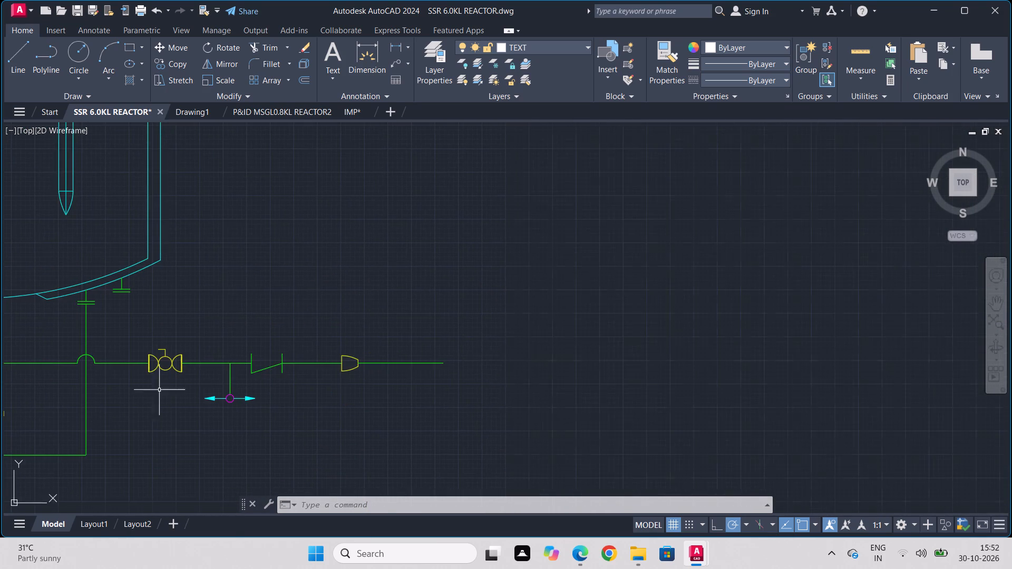
scroll(284, 391, down, 2)
scroll(755, 279, up, 1)
scroll(447, 341, down, 1)
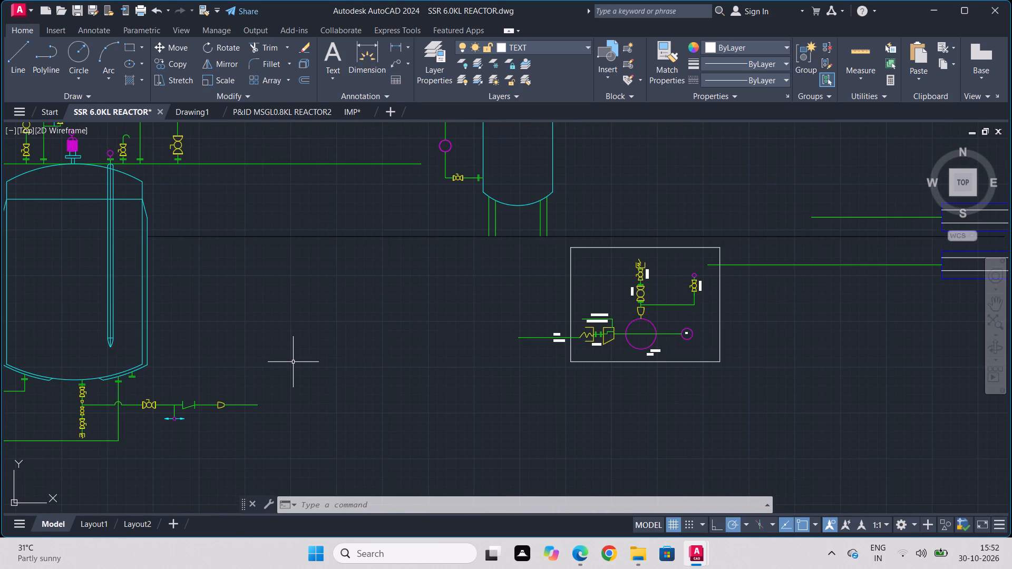
middle_drag(472, 240, 355, 458)
scroll(355, 458, down, 2)
scroll(382, 414, up, 1)
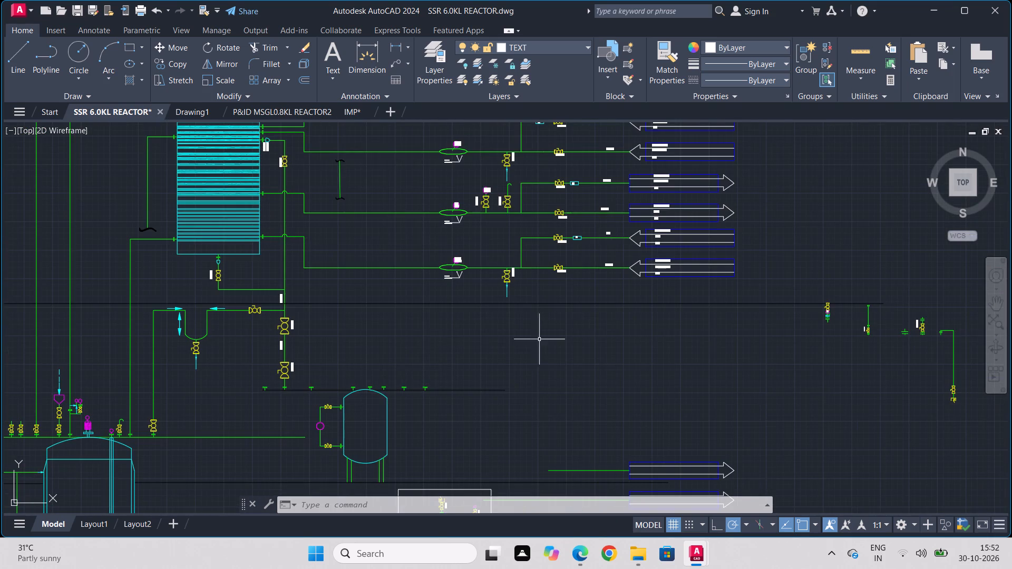
Move the pasted BVF5/40 valve with its upper flange, without its label, onto the flange stub just right of the BVS1/15 line.
scroll(855, 330, up, 3)
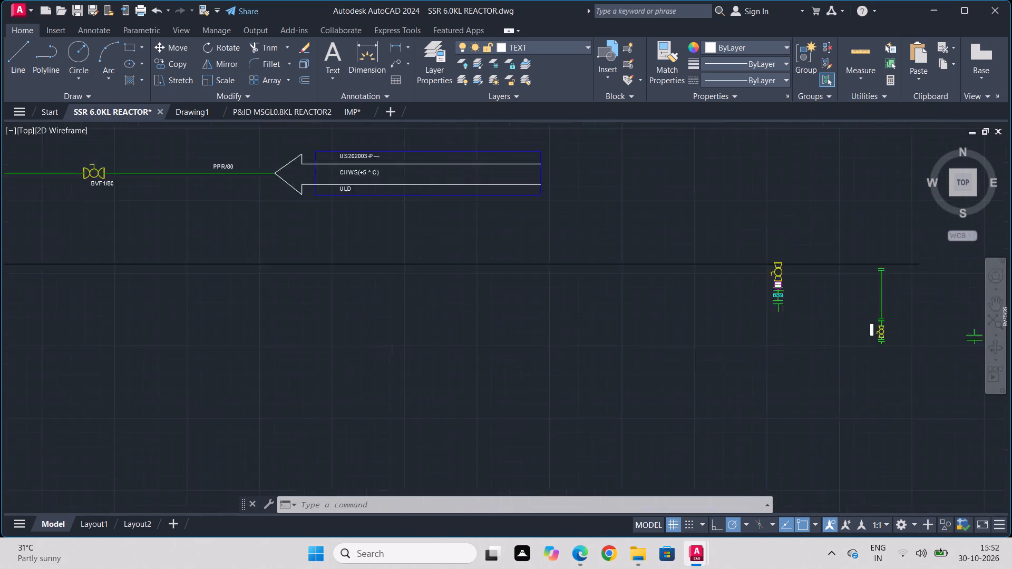
middle_drag(896, 310, 463, 256)
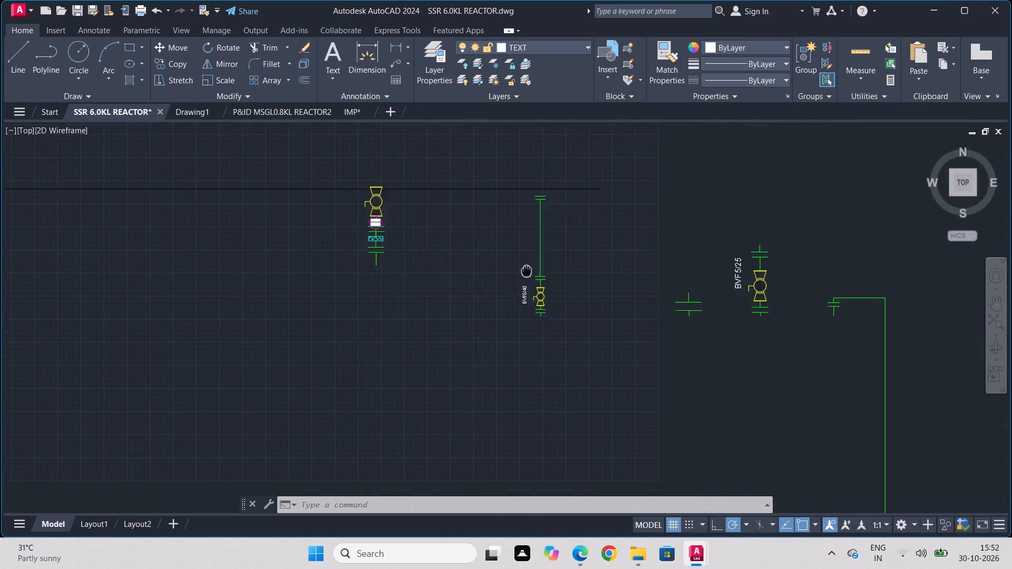
middle_drag(463, 256, 433, 249)
scroll(429, 272, up, 1)
middle_drag(431, 264, 557, 116)
scroll(431, 264, up, 1)
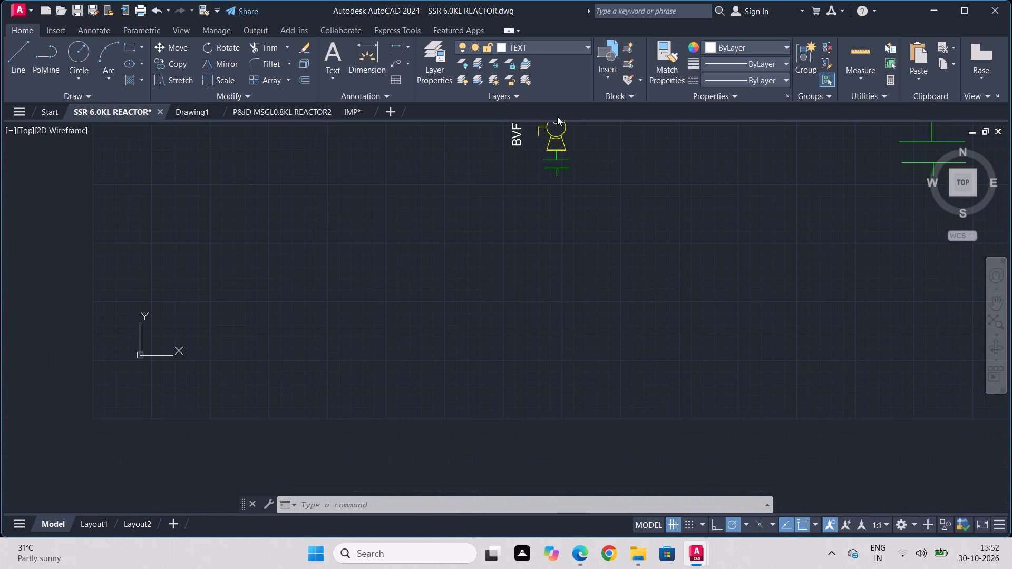
scroll(558, 119, up, 1)
middle_drag(552, 128, 582, 263)
click(608, 203)
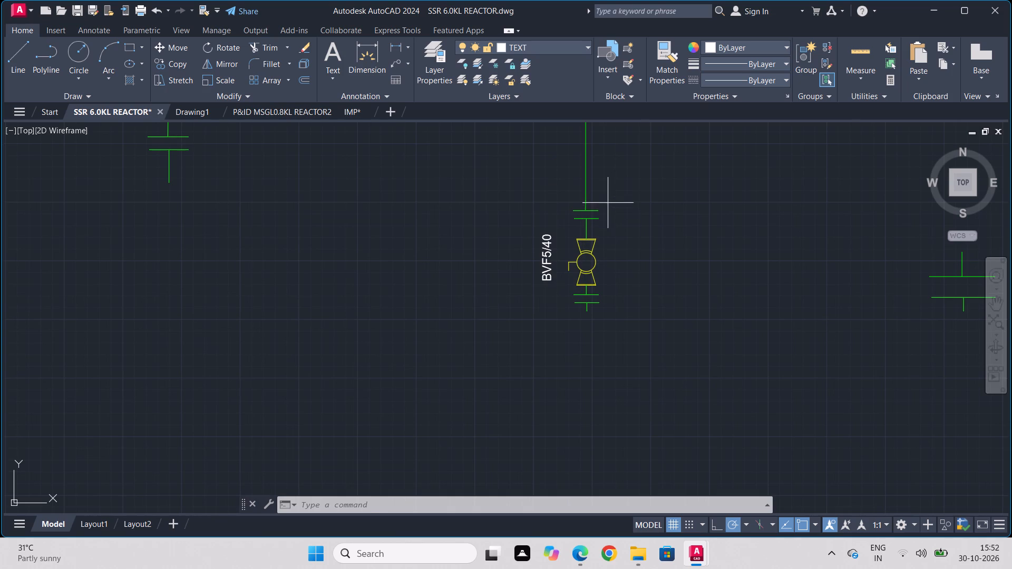
click(590, 286)
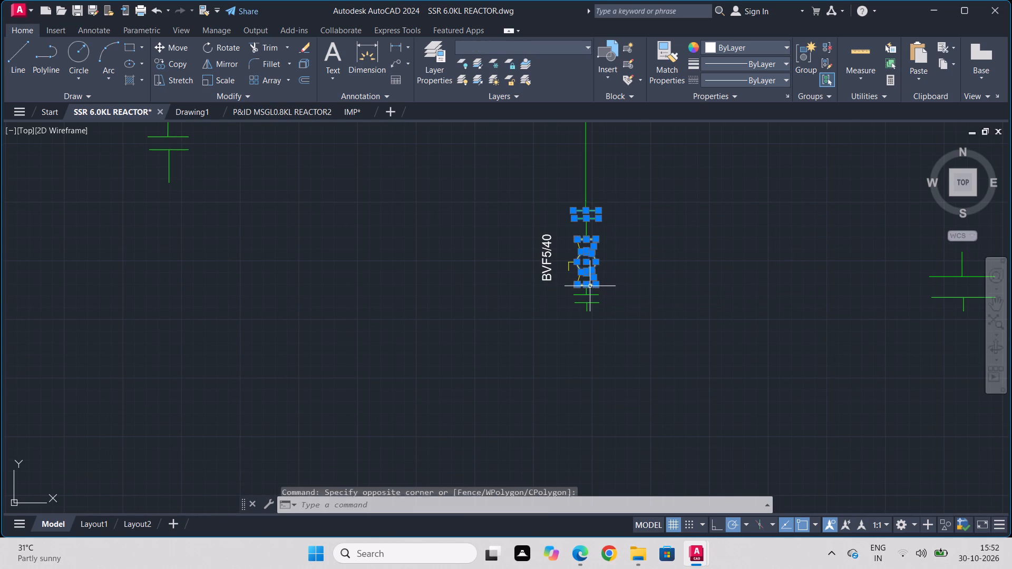
scroll(569, 229, up, 1)
middle_drag(569, 229, 548, 156)
scroll(548, 155, up, 1)
drag(555, 139, 557, 144)
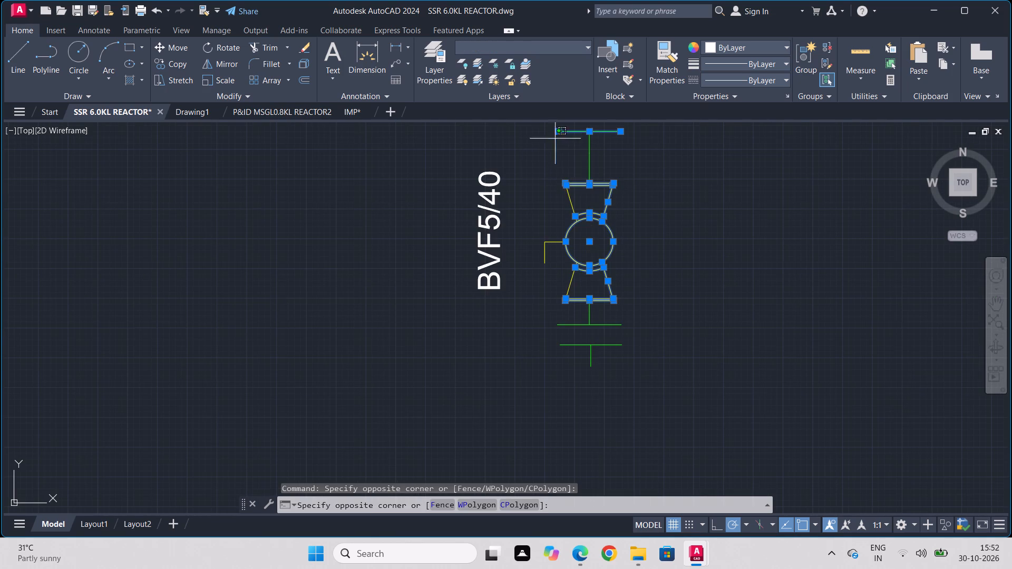
click(568, 308)
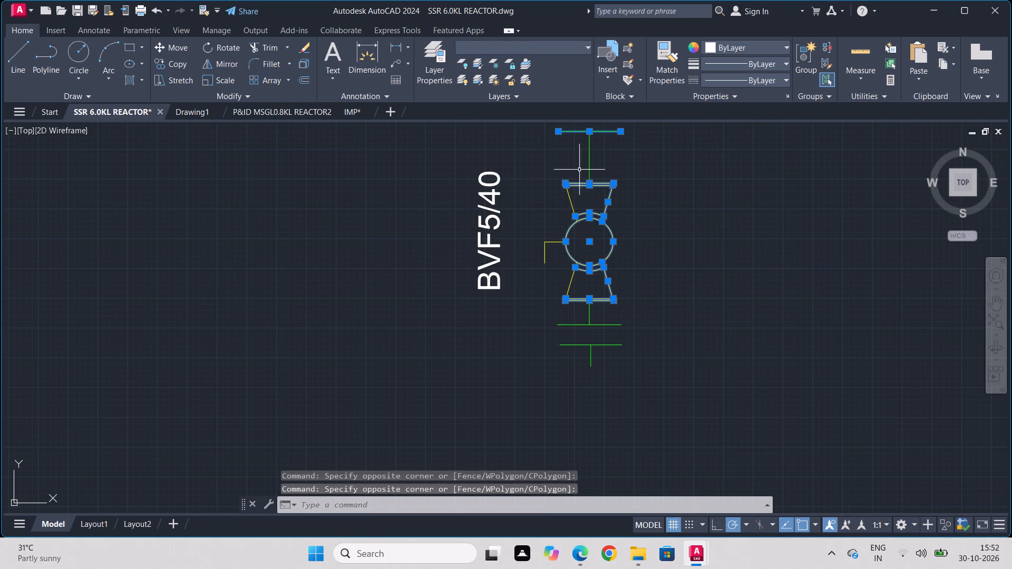
click(627, 158)
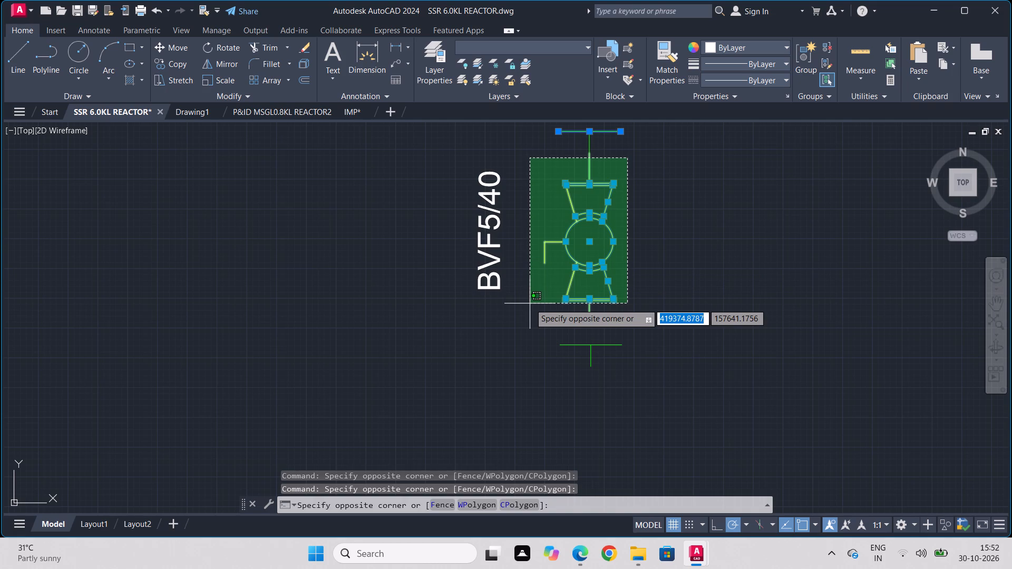
click(530, 303)
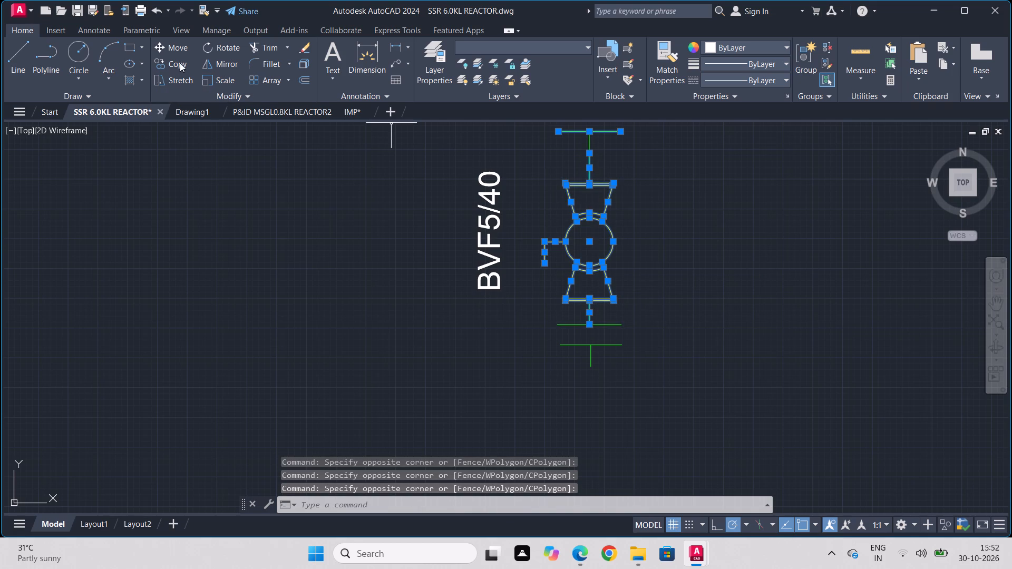
click(163, 44)
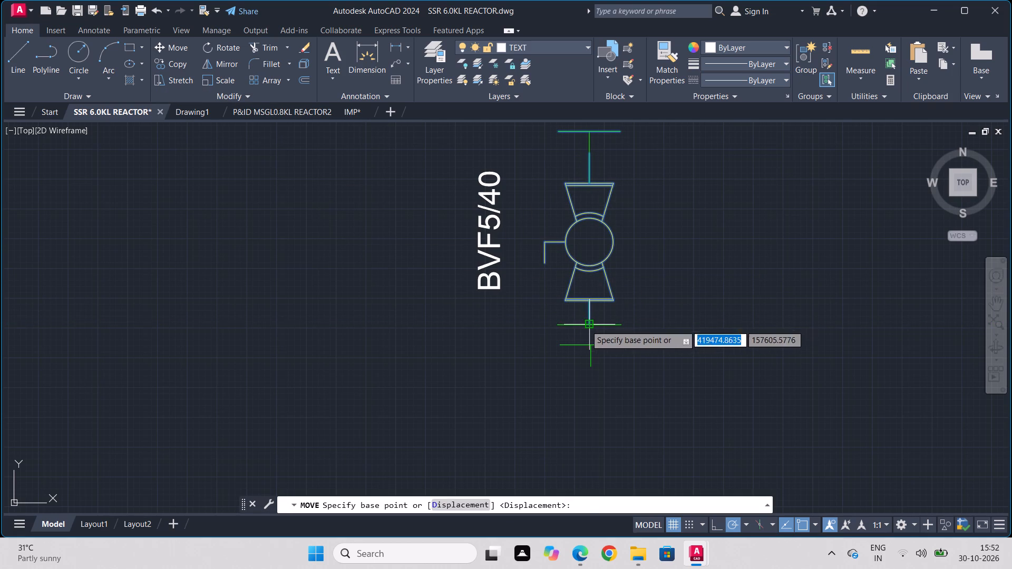
click(586, 325)
scroll(147, 364, down, 2)
middle_drag(147, 364, 510, 341)
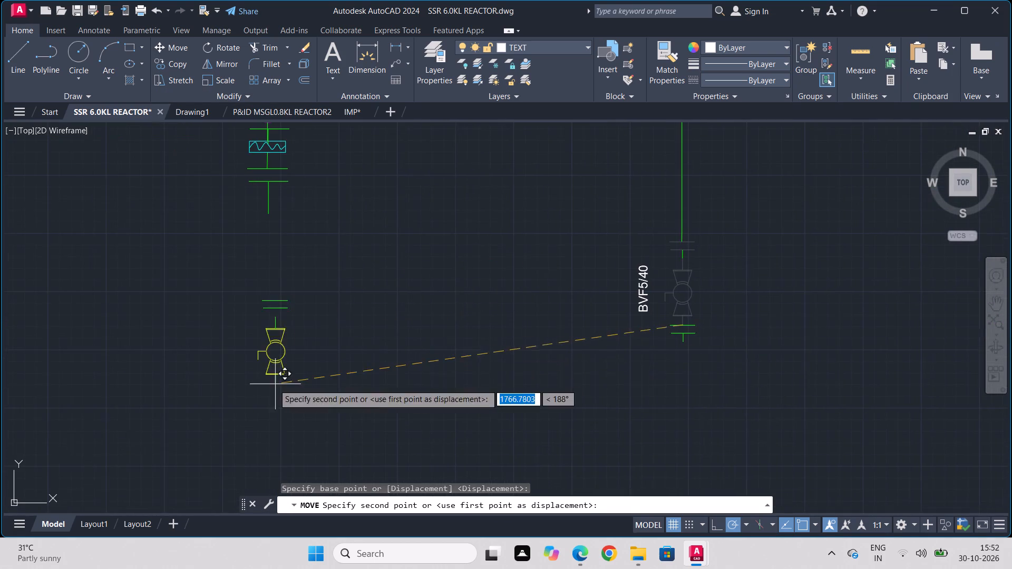
scroll(273, 384, down, 1)
middle_drag(273, 384, 911, 340)
scroll(900, 340, down, 1)
scroll(245, 343, down, 1)
scroll(122, 336, down, 2)
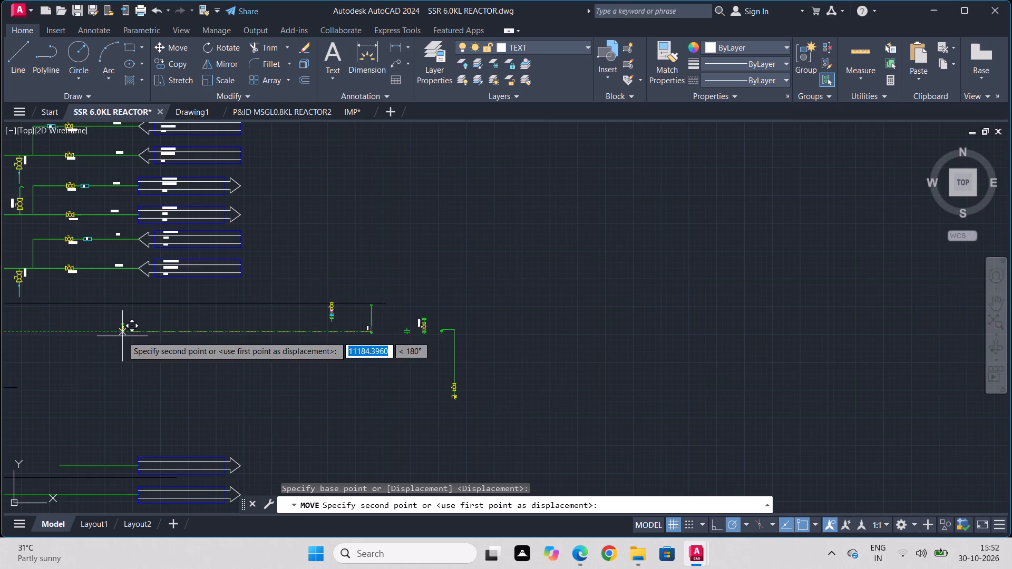
middle_drag(122, 336, 665, 318)
scroll(430, 360, up, 3)
middle_drag(494, 331, 496, 327)
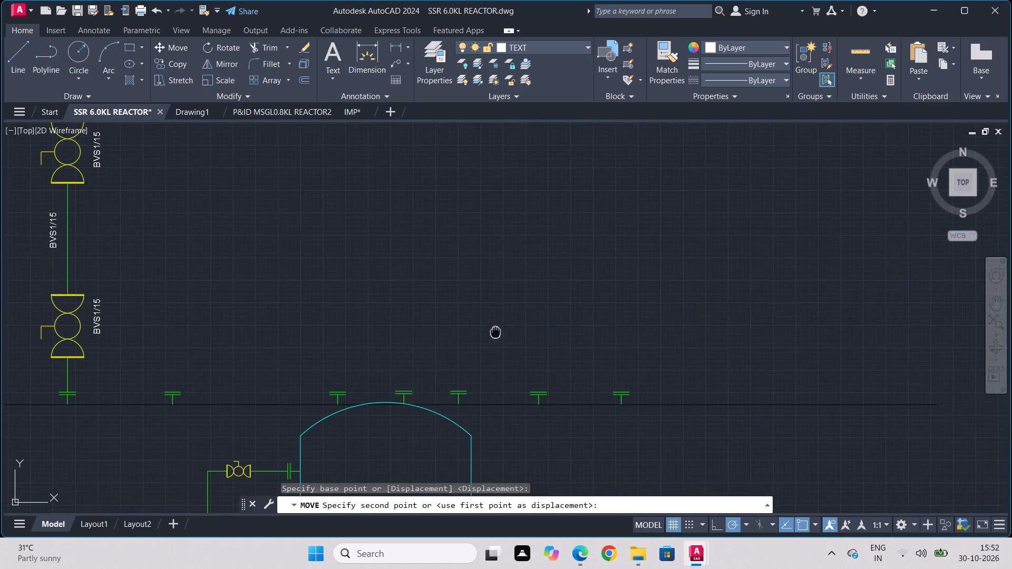
middle_drag(496, 327, 486, 161)
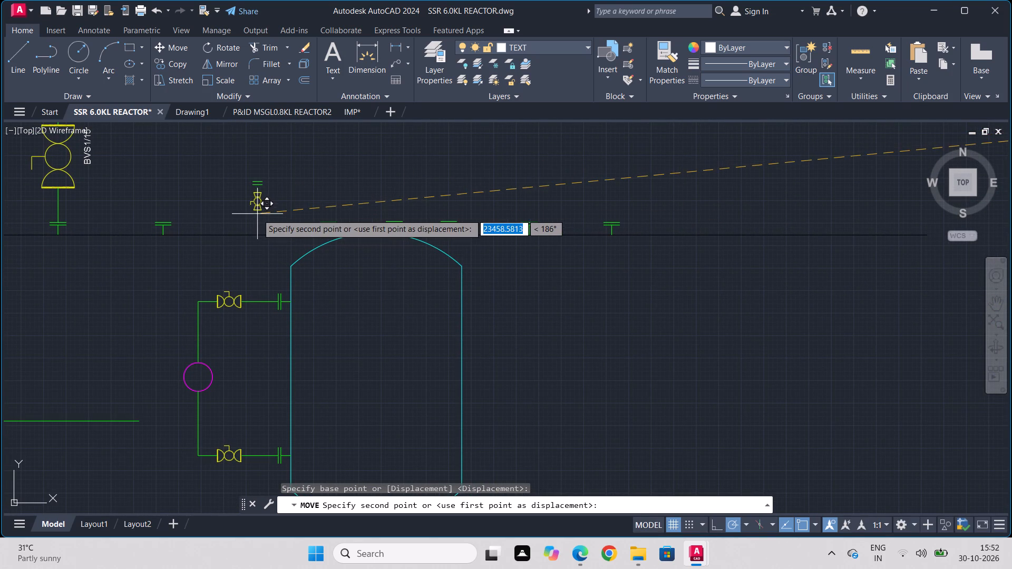
scroll(240, 207, up, 1)
middle_drag(160, 221, 354, 204)
scroll(354, 204, down, 1)
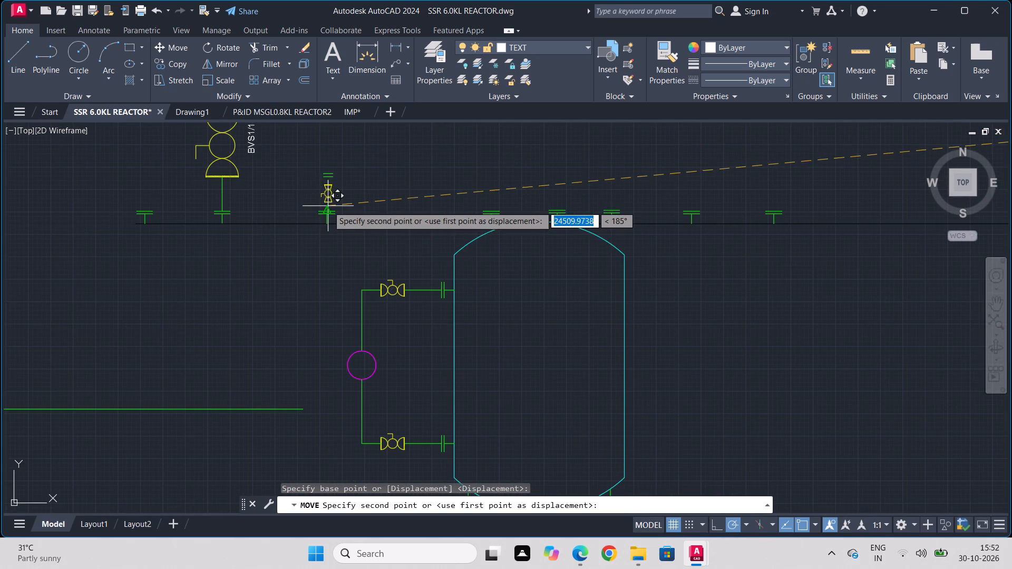
scroll(328, 206, up, 1)
scroll(328, 206, down, 1)
scroll(328, 206, up, 2)
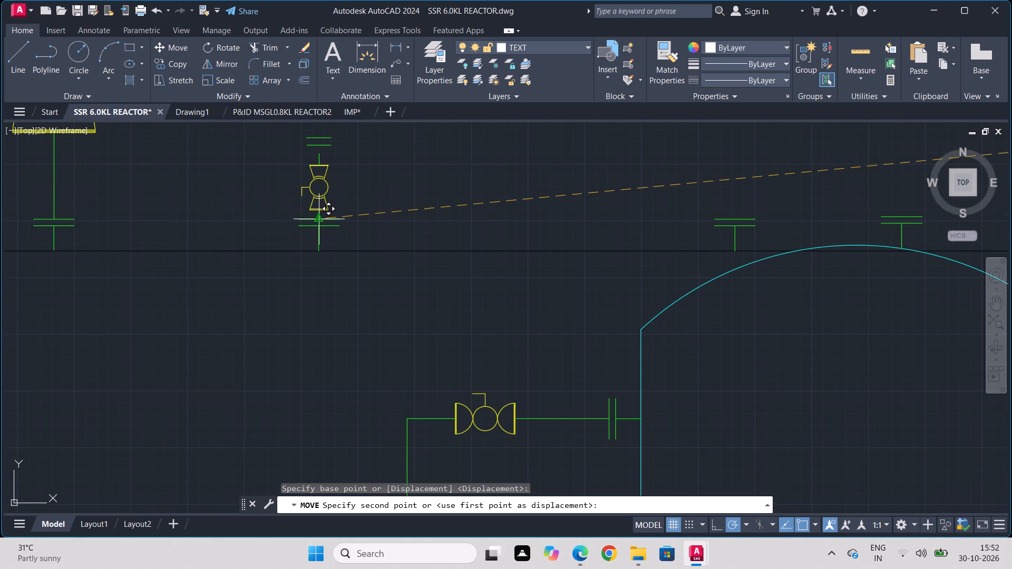
click(317, 215)
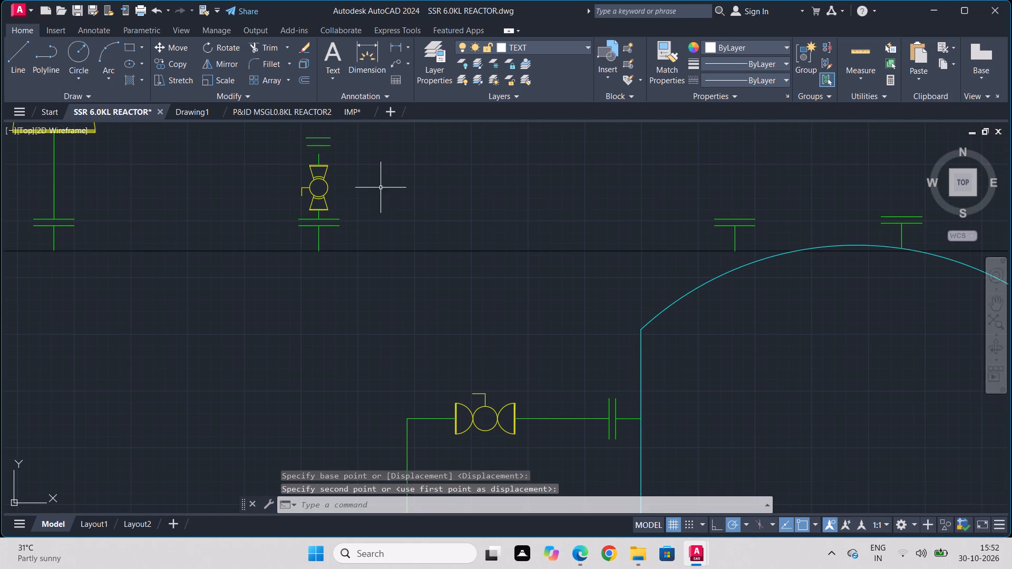
Stretch the short line above the moved valve up to the lower line of its upper flange.
scroll(317, 155, up, 2)
click(317, 155)
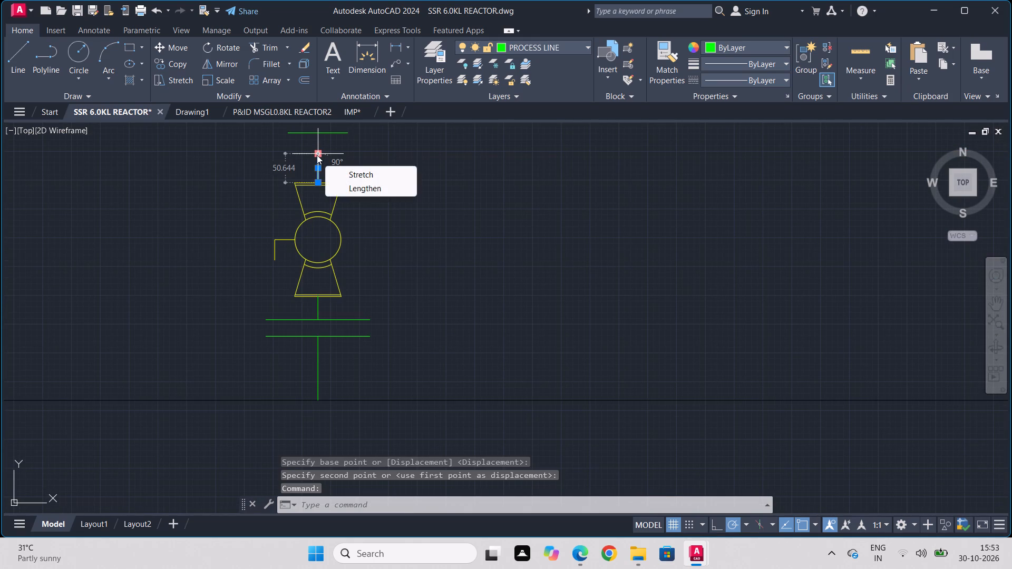
click(317, 156)
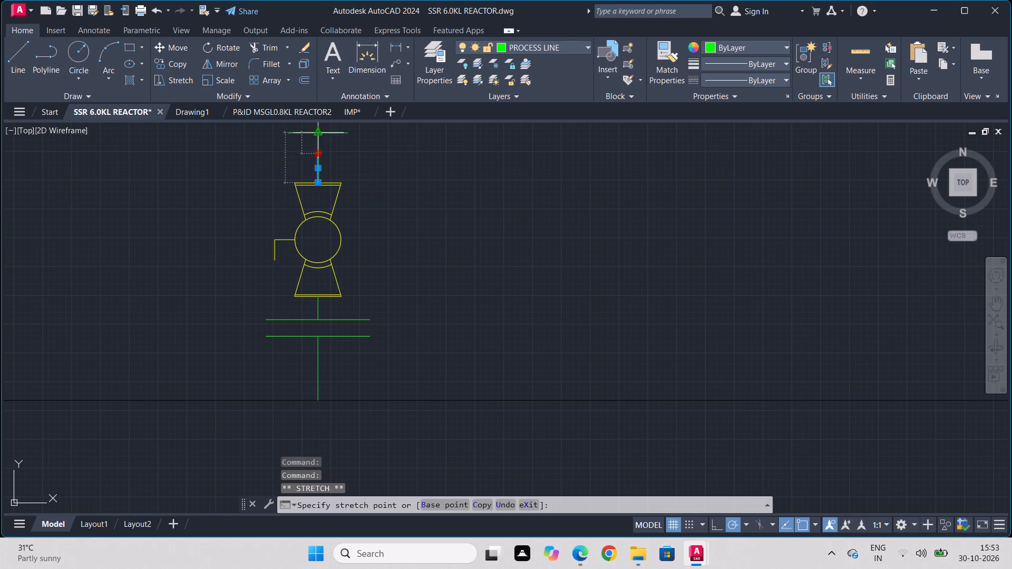
click(318, 130)
key(Escape)
Scale the valve and its upper flange by about 1.7 from the point where they meet the stub's flange.
scroll(496, 274, down, 2)
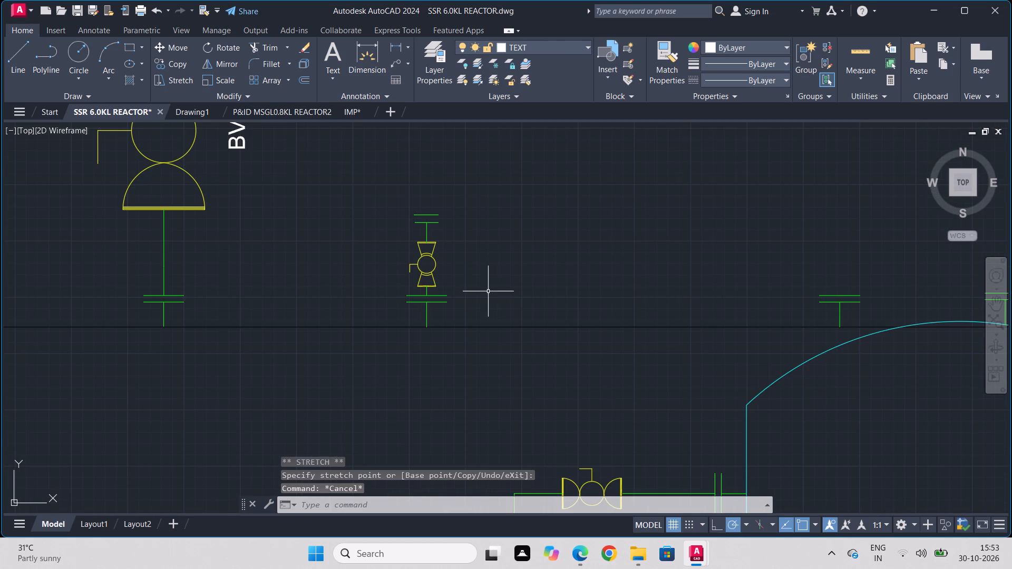
click(443, 175)
click(396, 290)
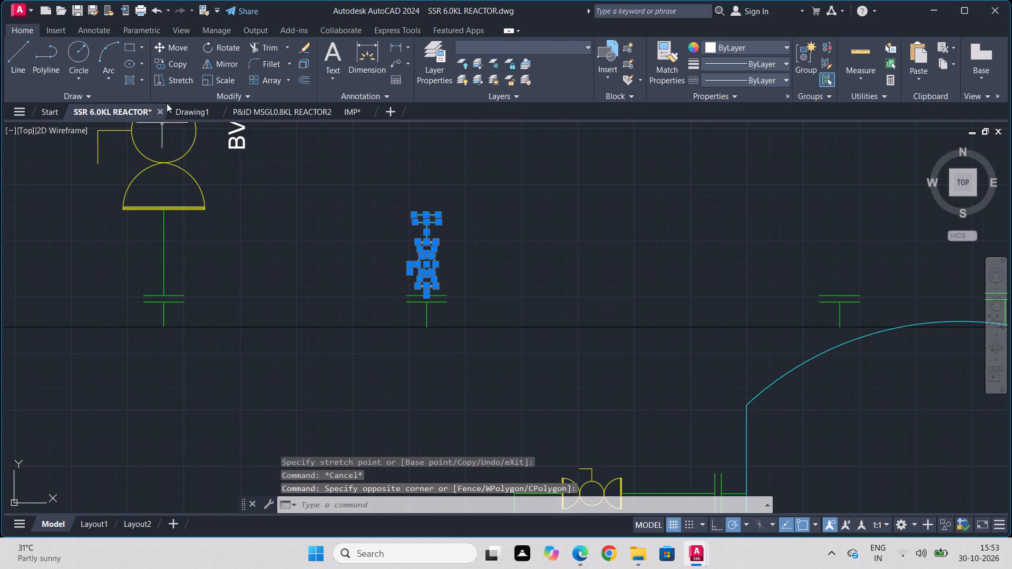
click(208, 84)
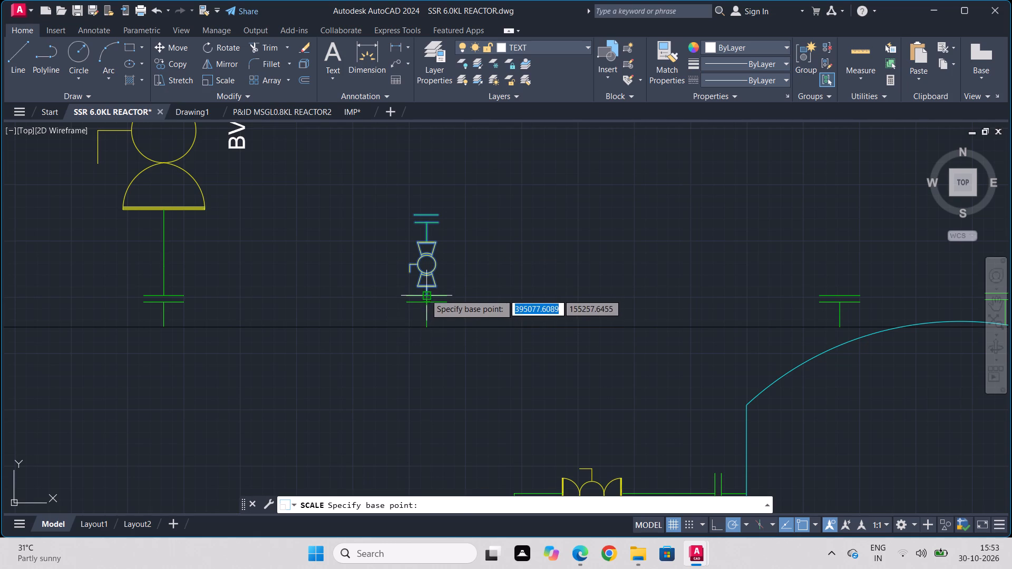
click(425, 294)
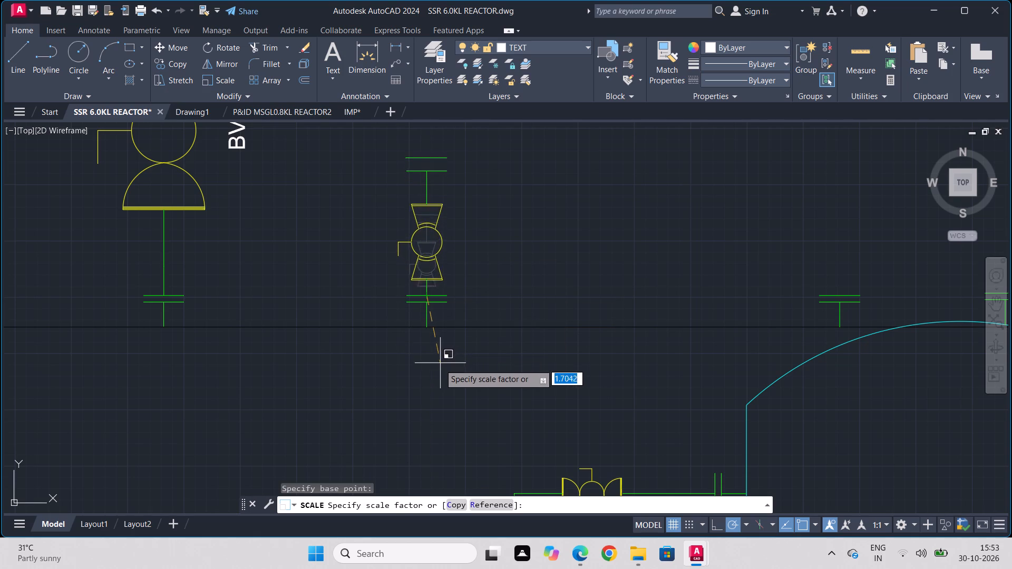
click(438, 366)
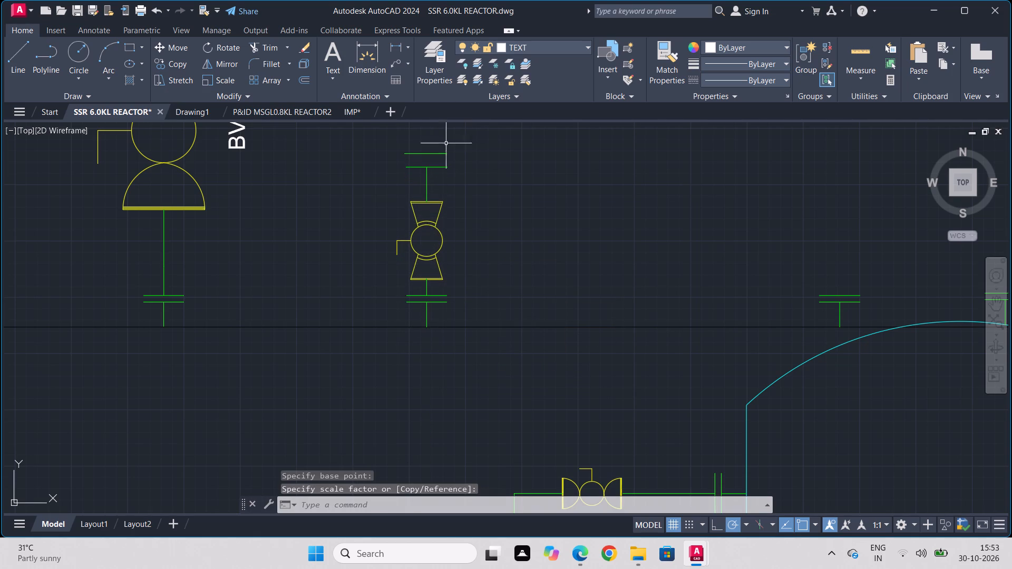
Copy the scaled valve with its upper flange onto two of the smaller vessel's top stubs and the stub just left of the BVS1/15 line.
click(462, 152)
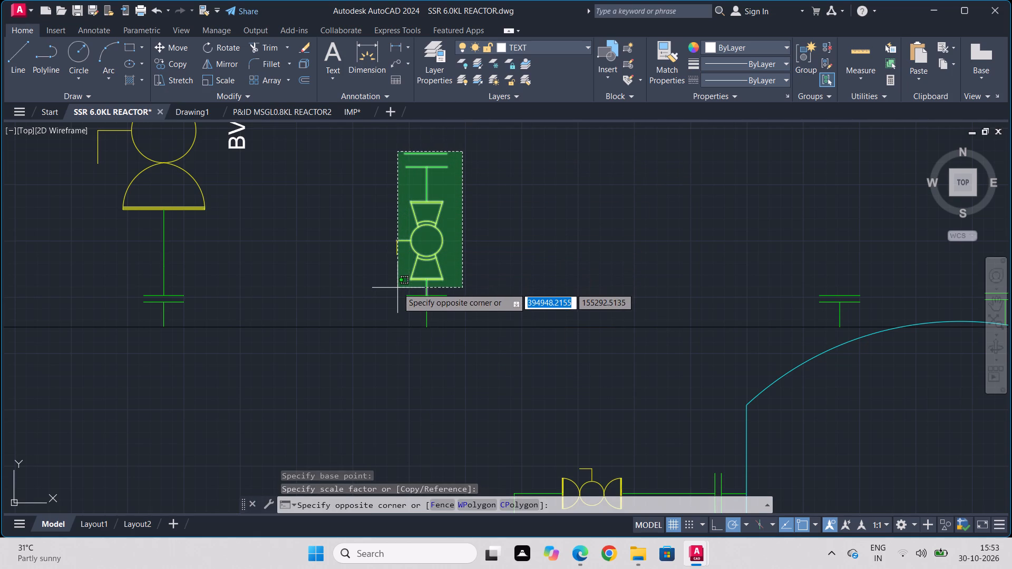
click(397, 288)
click(348, 203)
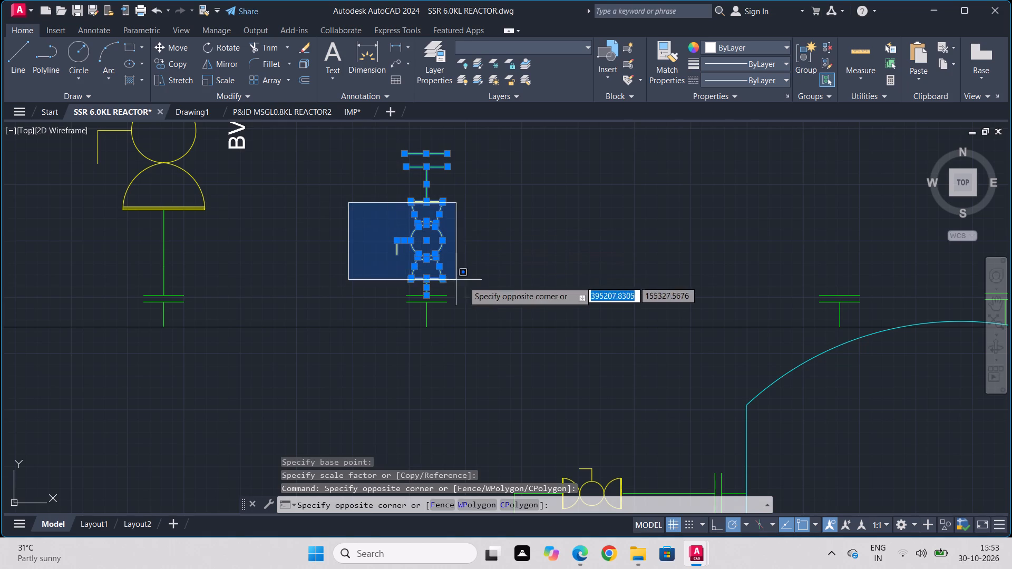
click(474, 269)
click(185, 65)
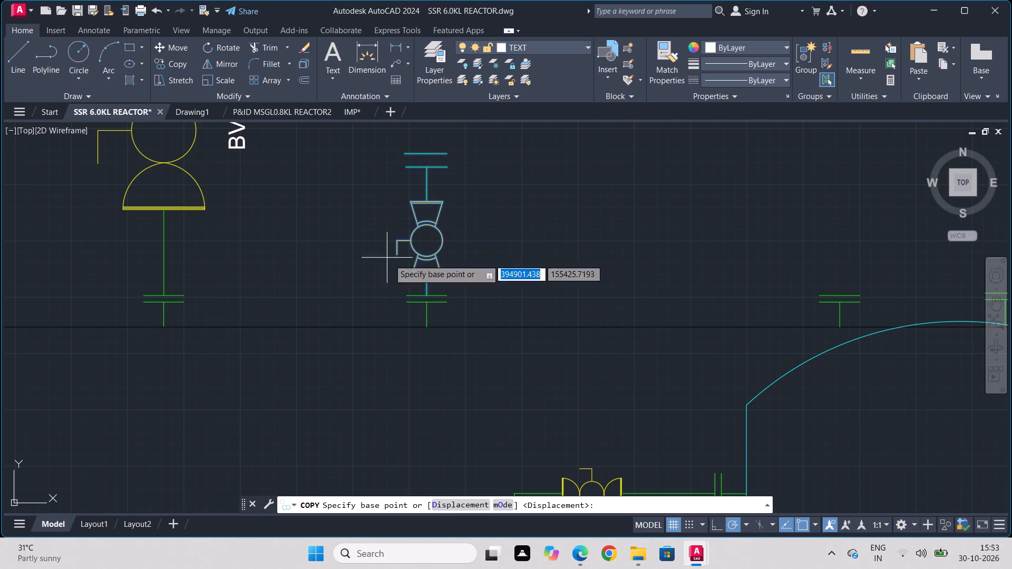
click(429, 296)
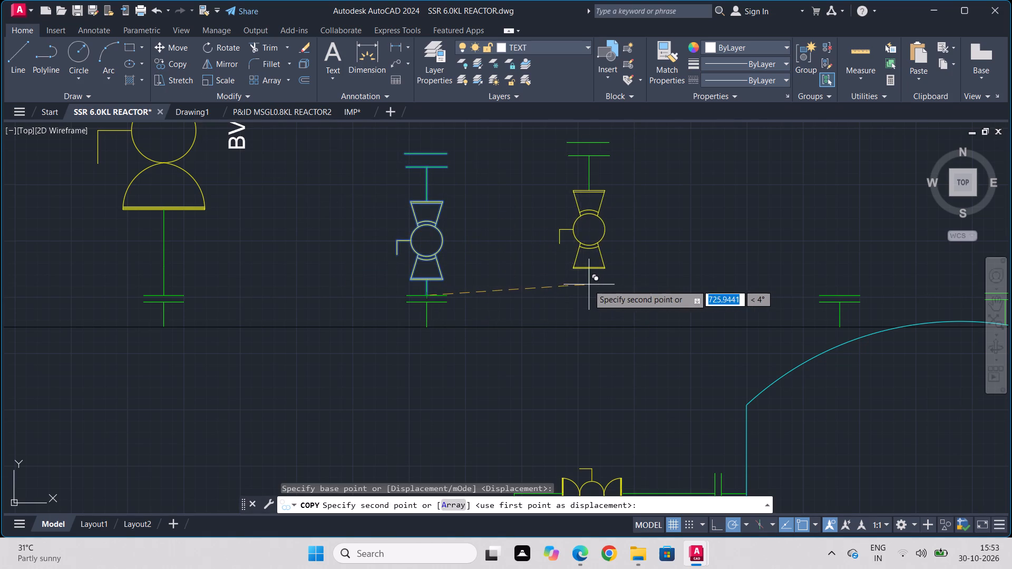
middle_drag(586, 286, 71, 244)
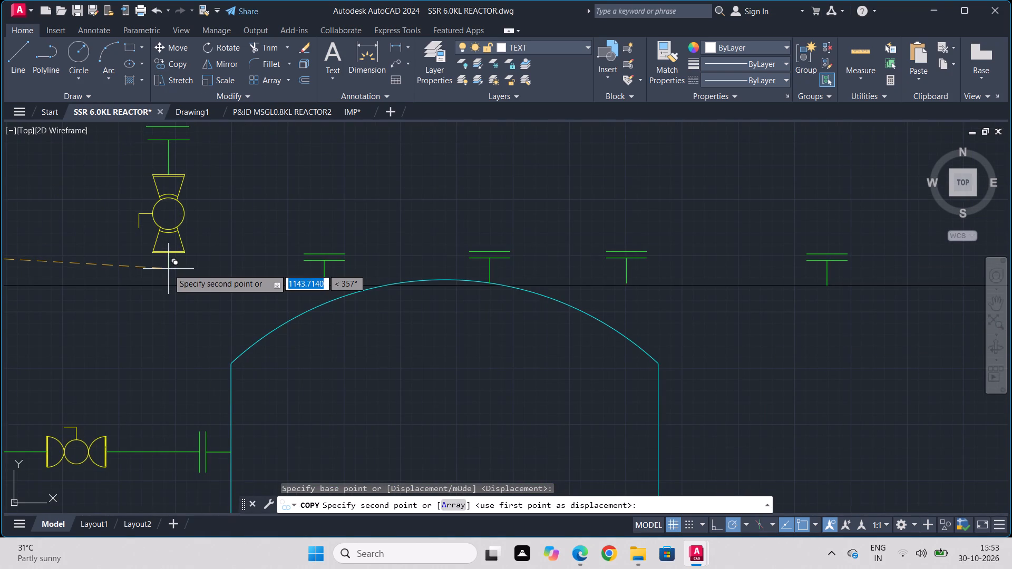
click(488, 248)
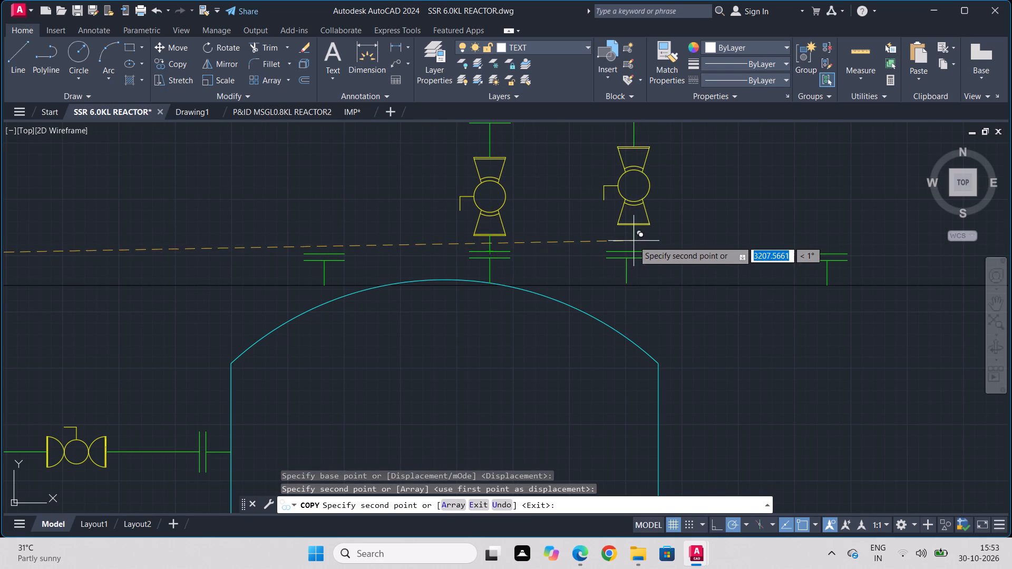
click(626, 248)
scroll(347, 316, down, 2)
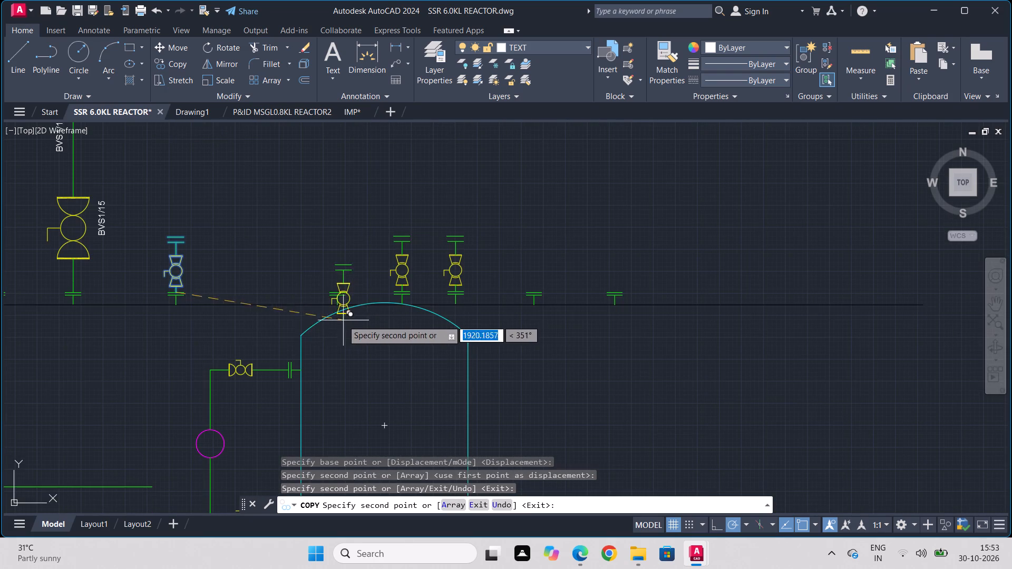
middle_drag(199, 317, 683, 281)
scroll(475, 250, down, 1)
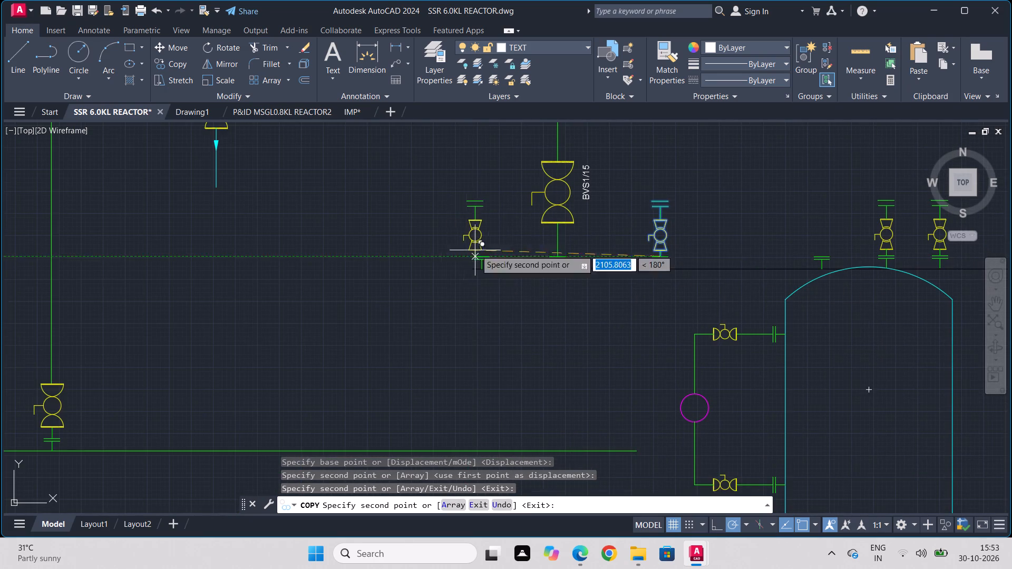
scroll(476, 250, up, 1)
click(477, 250)
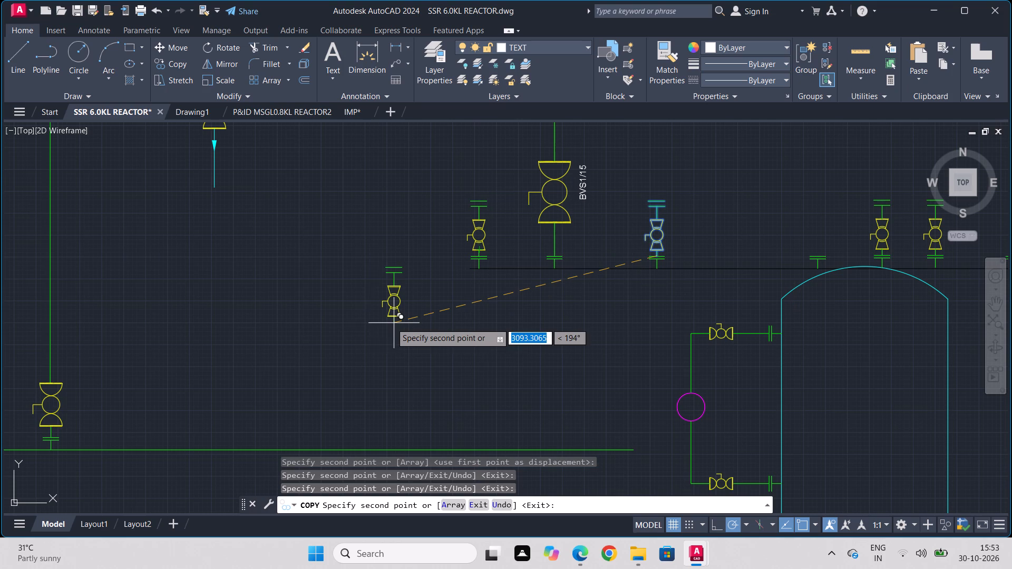
key(Escape)
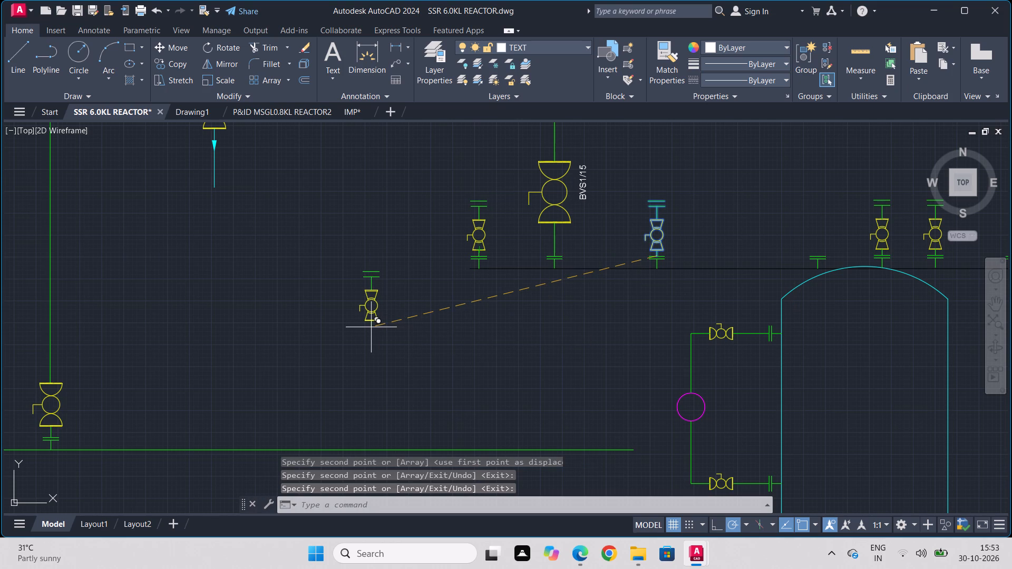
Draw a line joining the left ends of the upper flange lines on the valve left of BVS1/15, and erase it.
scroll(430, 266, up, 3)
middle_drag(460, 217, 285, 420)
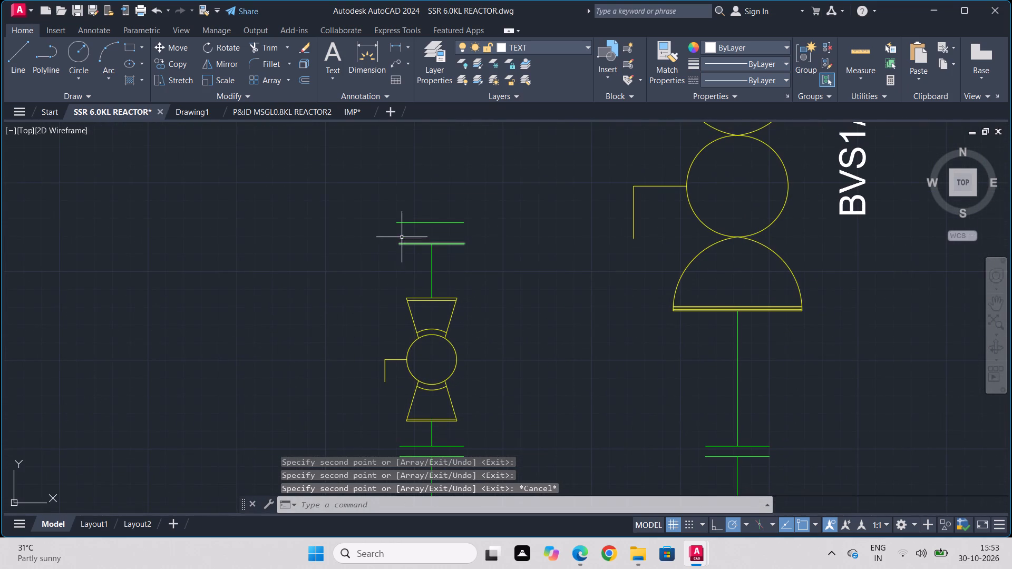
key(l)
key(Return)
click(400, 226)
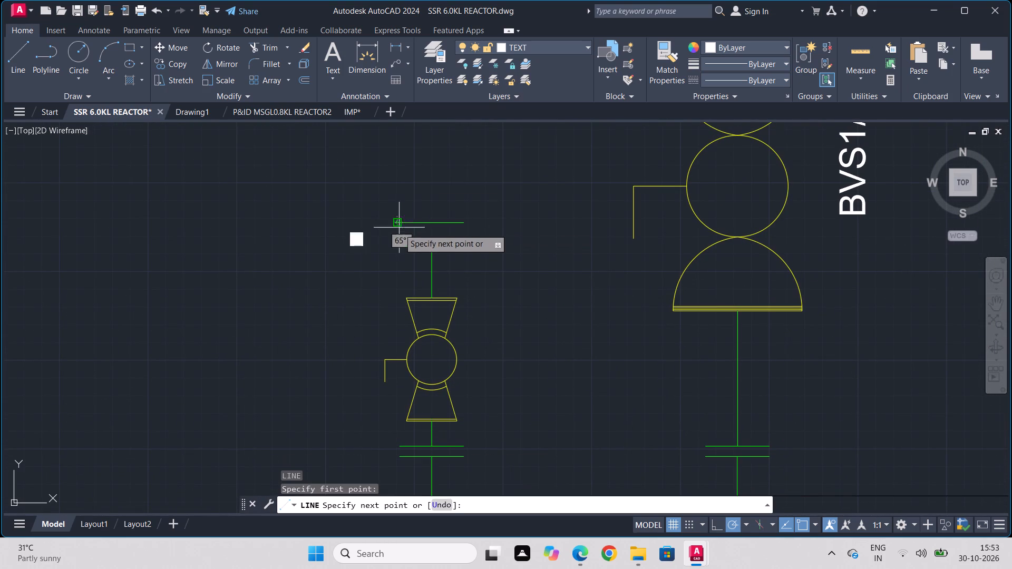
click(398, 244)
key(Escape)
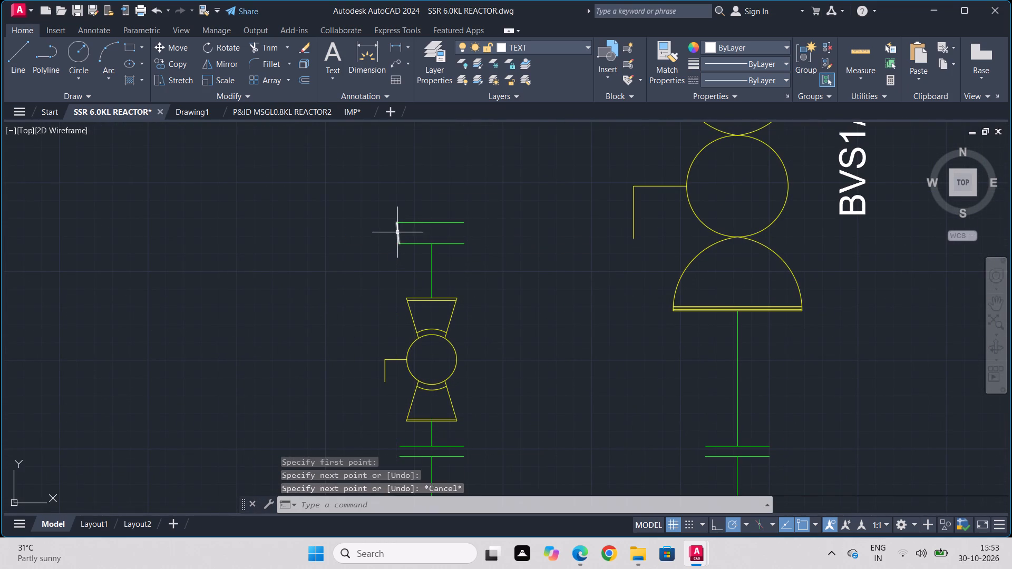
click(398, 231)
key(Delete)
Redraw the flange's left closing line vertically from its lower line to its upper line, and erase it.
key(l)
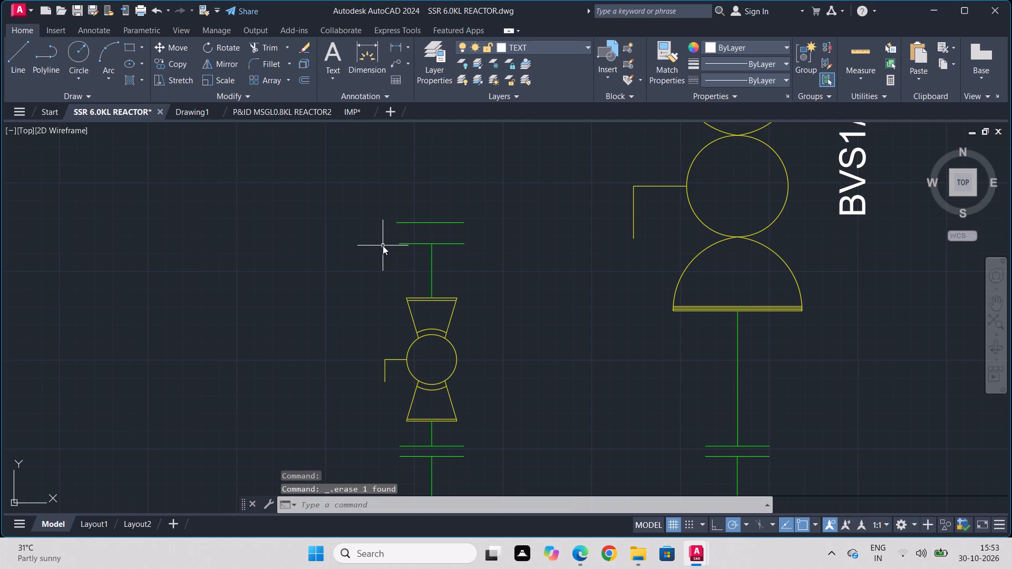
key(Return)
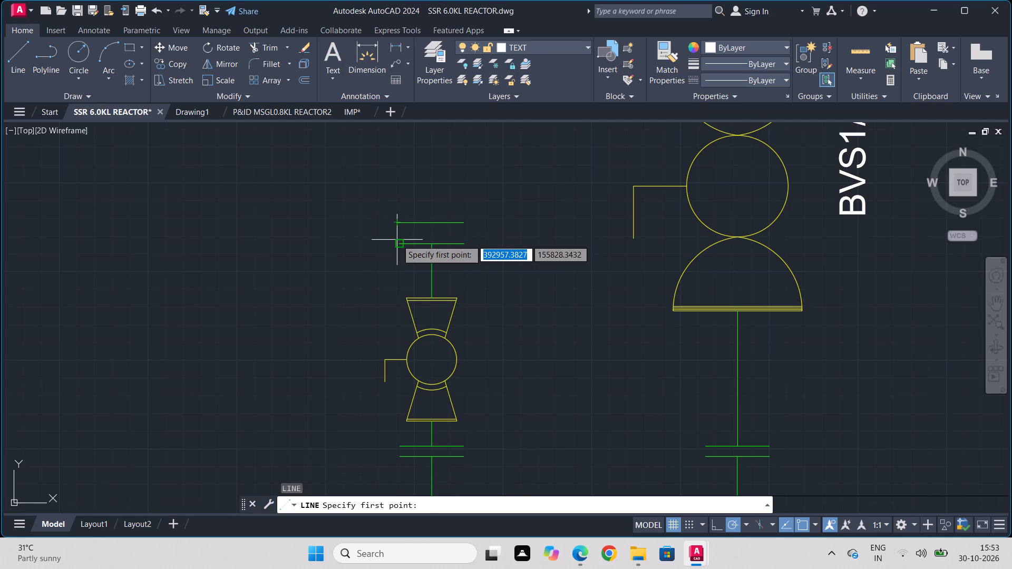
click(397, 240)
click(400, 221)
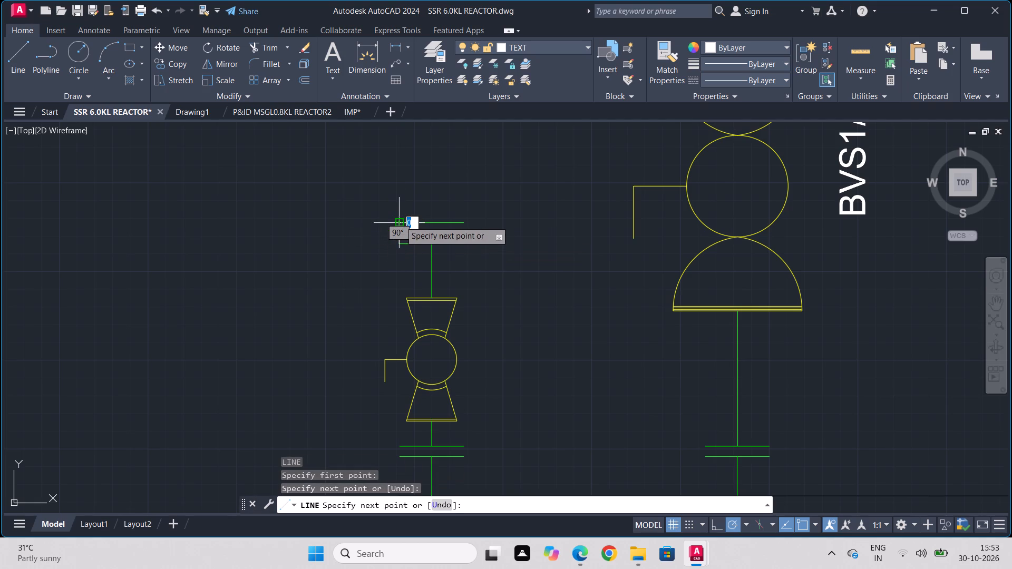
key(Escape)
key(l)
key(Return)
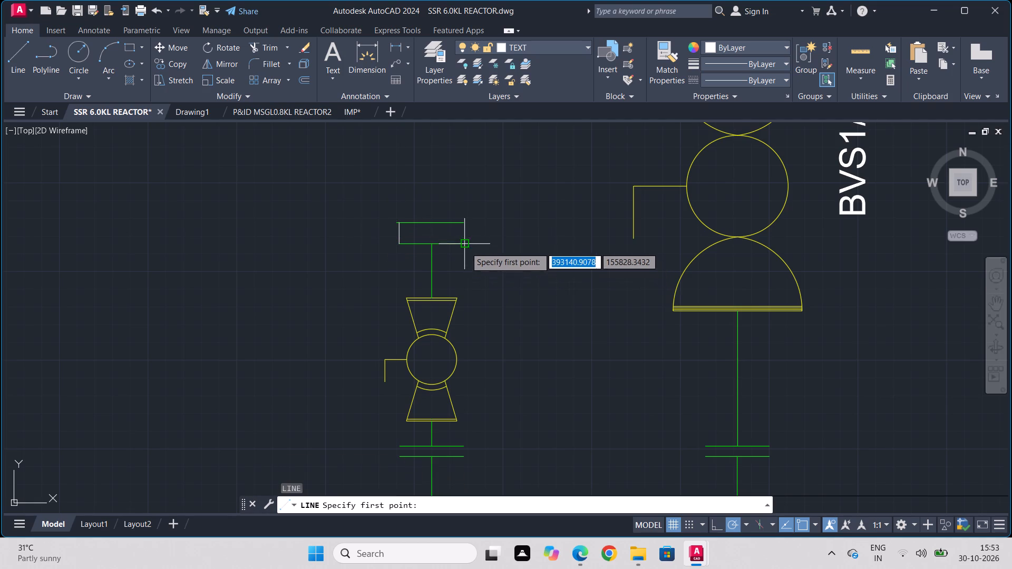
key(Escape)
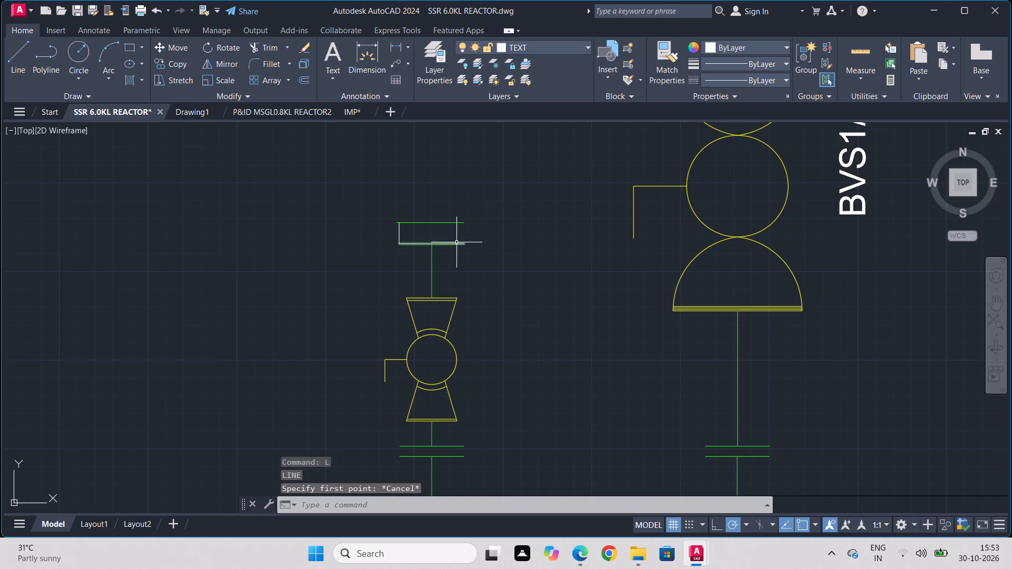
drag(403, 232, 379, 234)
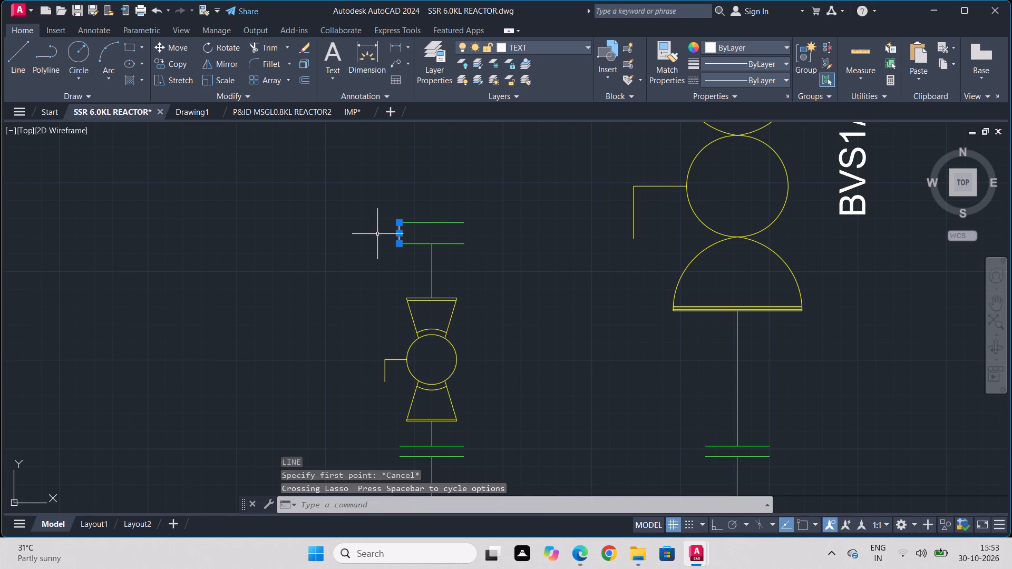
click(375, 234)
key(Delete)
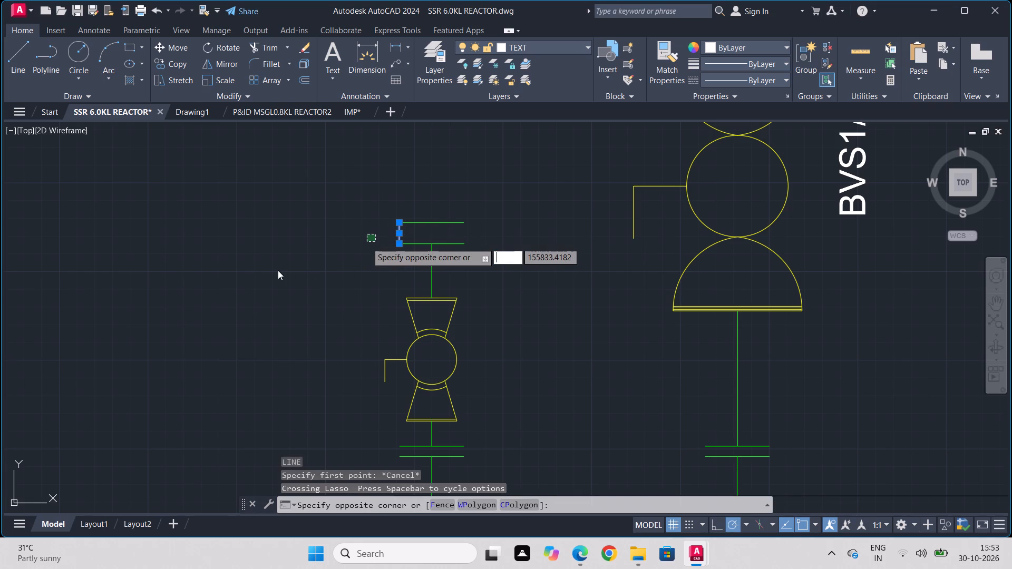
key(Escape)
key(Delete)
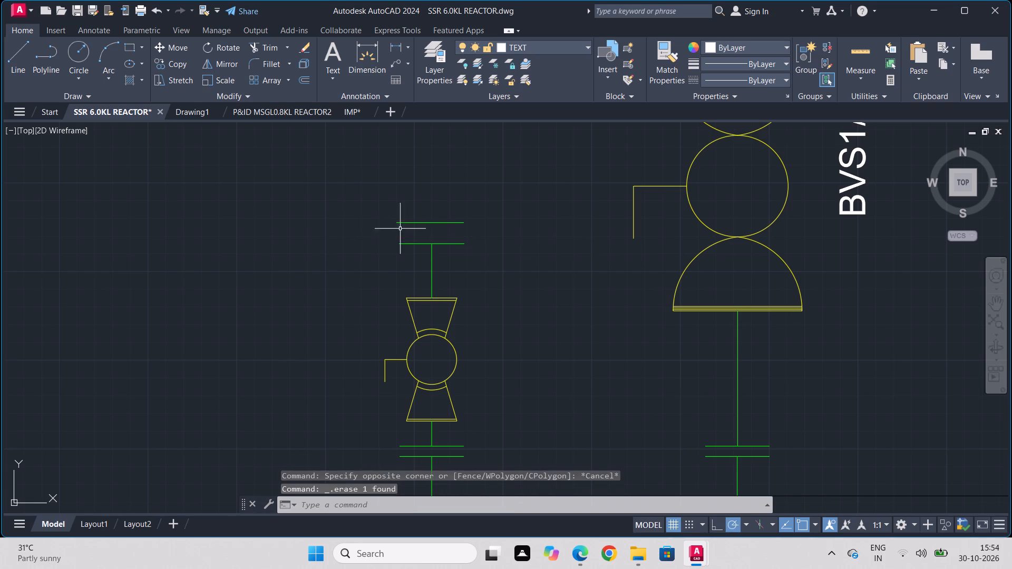
Make PROCESS LINE the current layer.
click(432, 50)
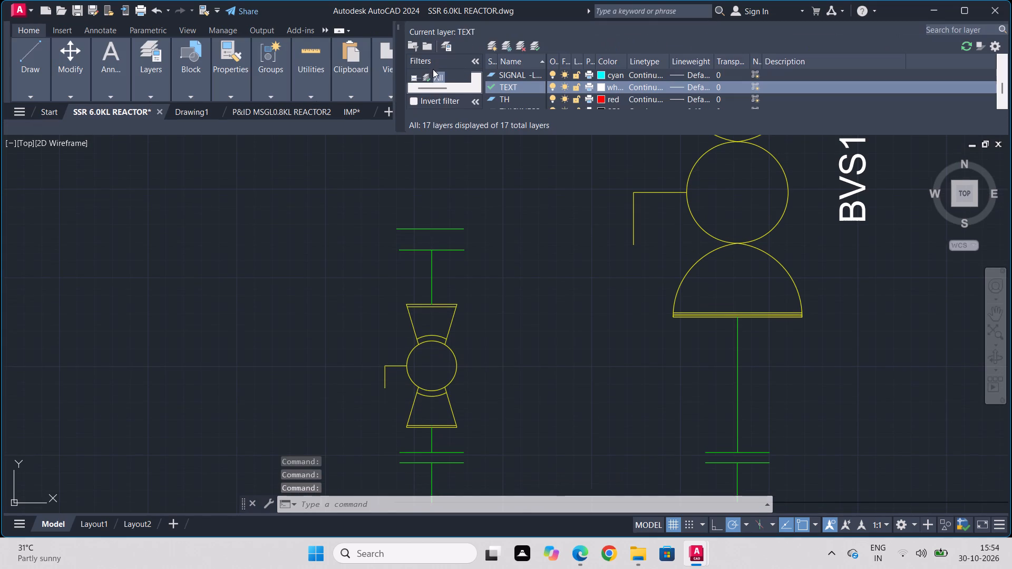
scroll(530, 103, down, 3)
scroll(563, 97, up, 2)
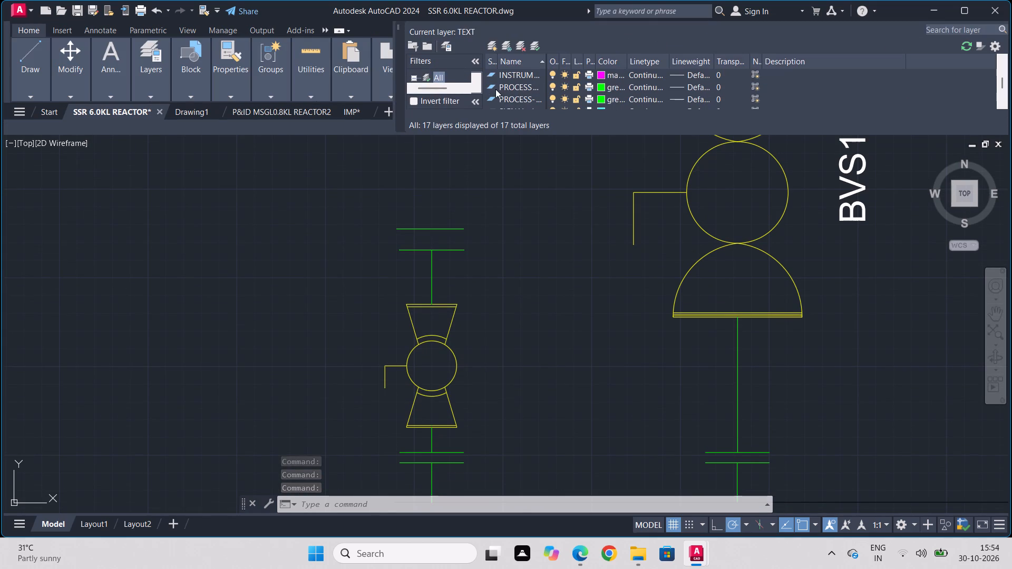
double_click(495, 89)
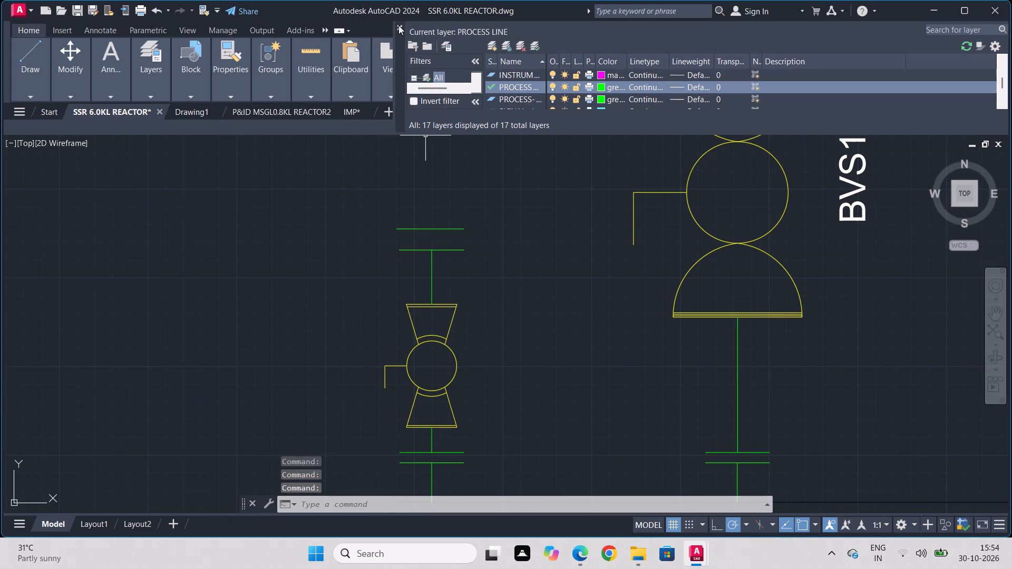
click(398, 25)
Draw lines closing the left and right ends of the upper flange on the valve left of BVS1/15.
click(12, 46)
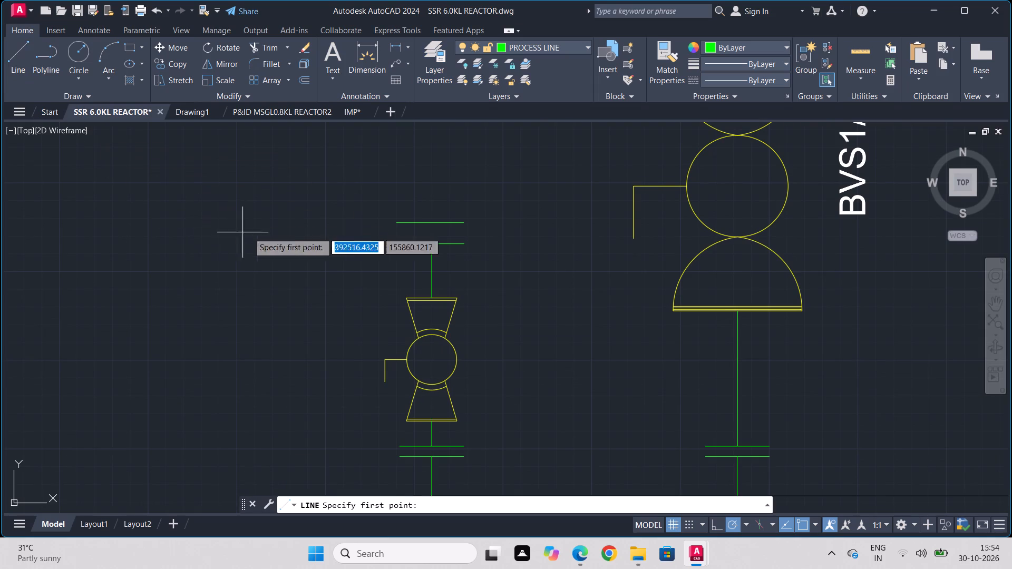
click(395, 245)
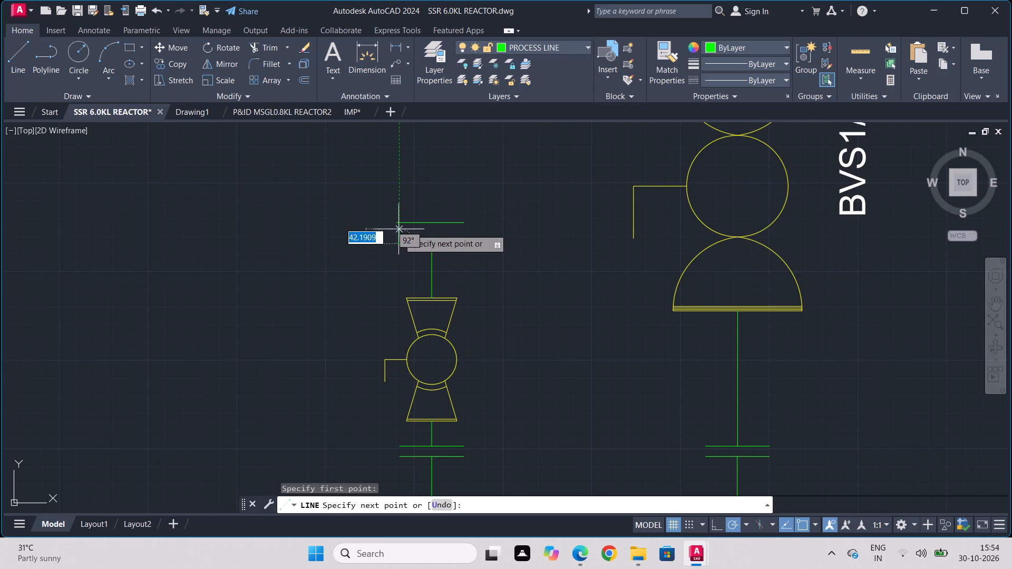
click(397, 222)
key(Escape)
click(397, 229)
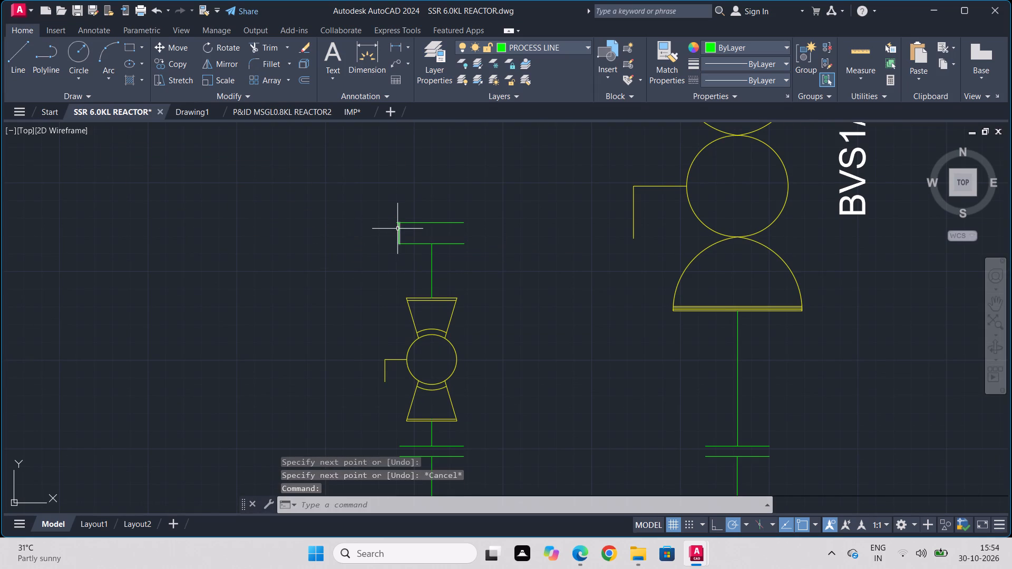
key(Escape)
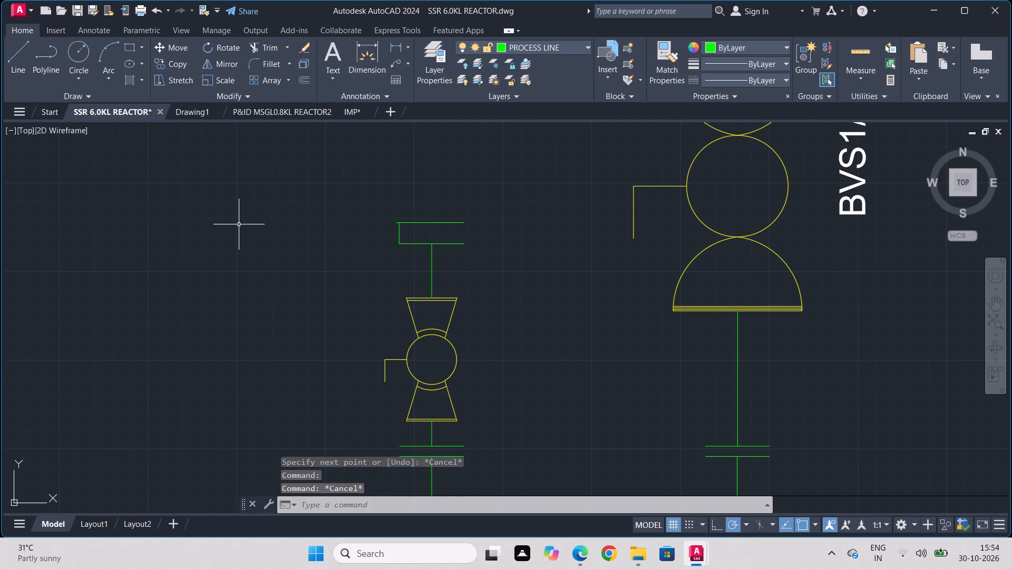
key(l)
key(Return)
click(463, 248)
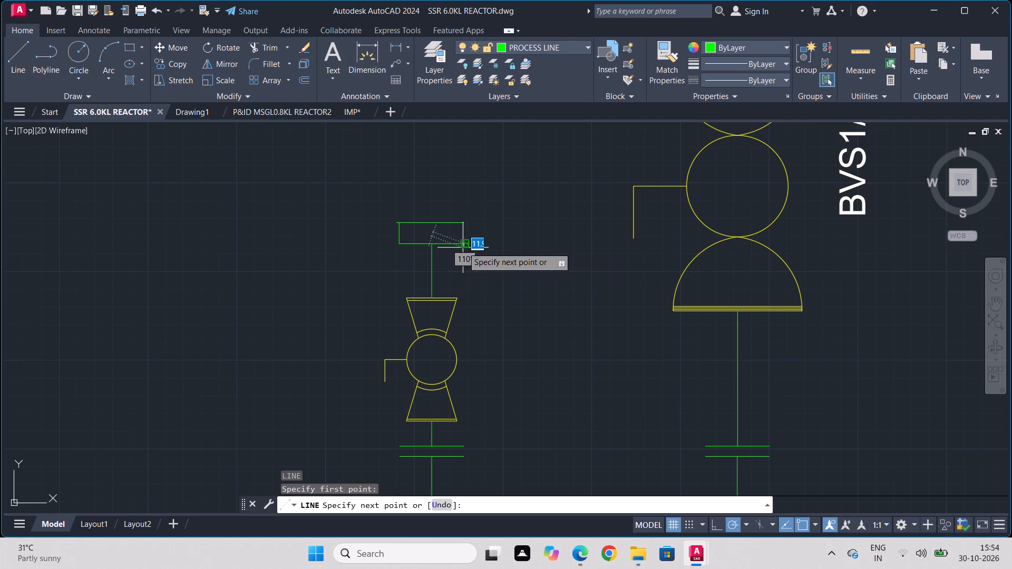
click(463, 223)
key(Escape)
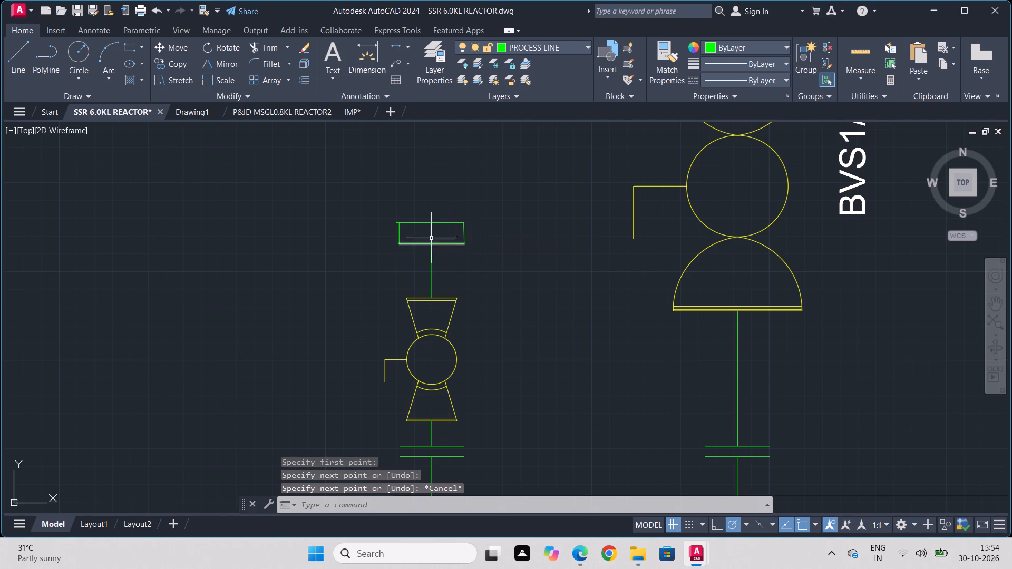
Trim the short overhang of the flange's upper line beyond its left closing line.
scroll(454, 224, up, 2)
key(t)
key(r)
key(Return)
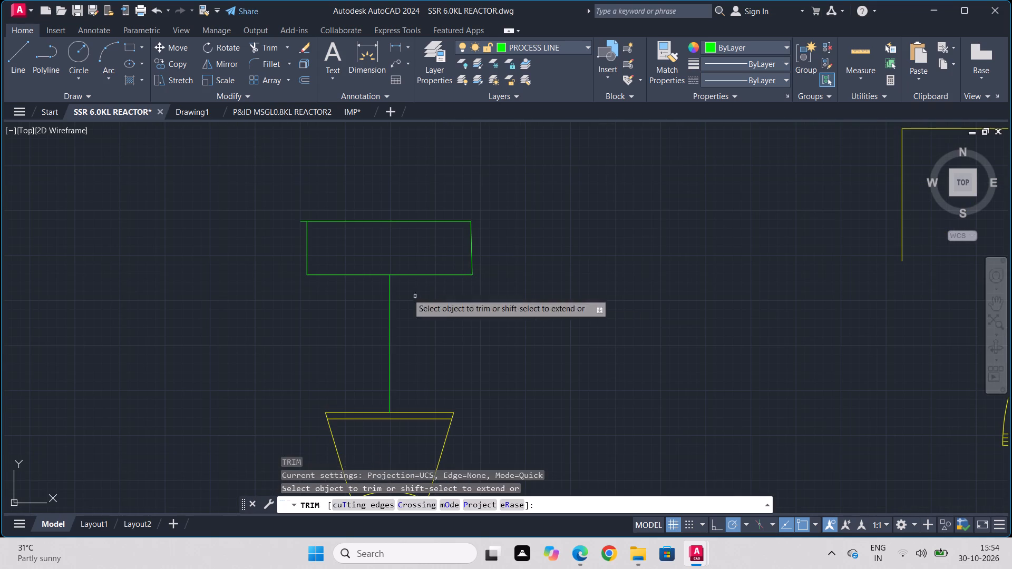
click(300, 223)
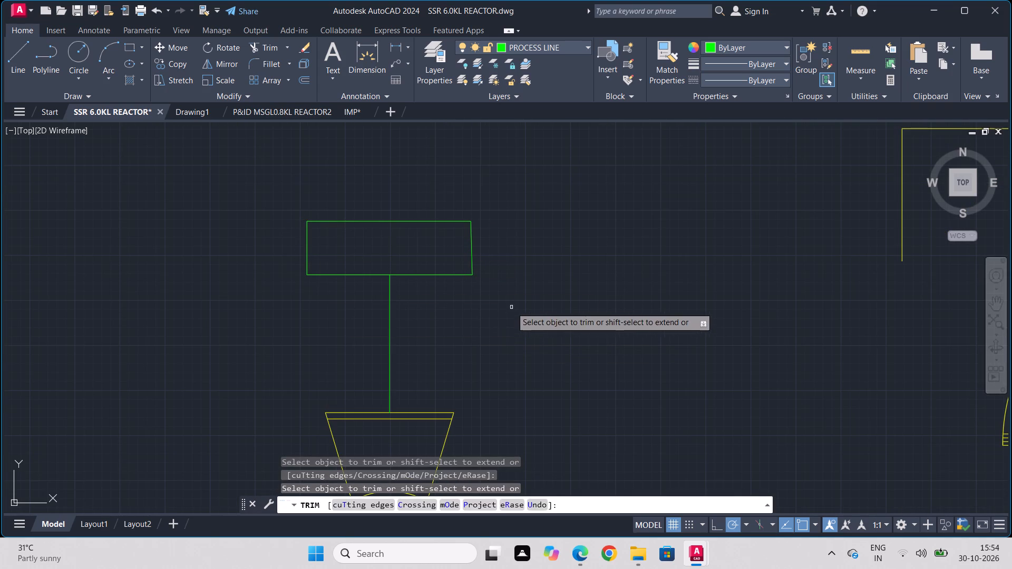
key(Escape)
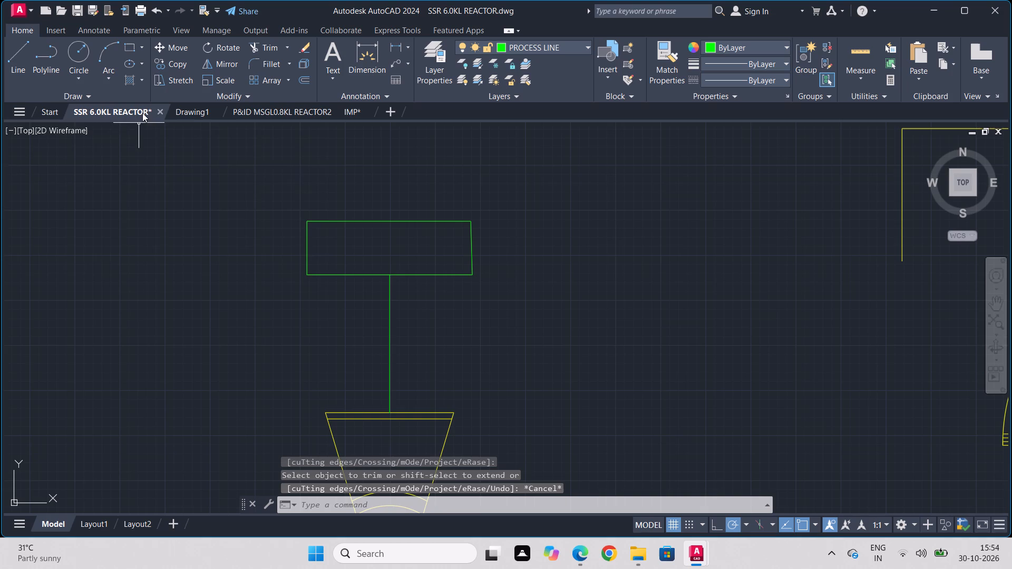
Draw a wavy fit spline across the rectangular flange box, from the midpoint of its left side to its right side.
click(87, 90)
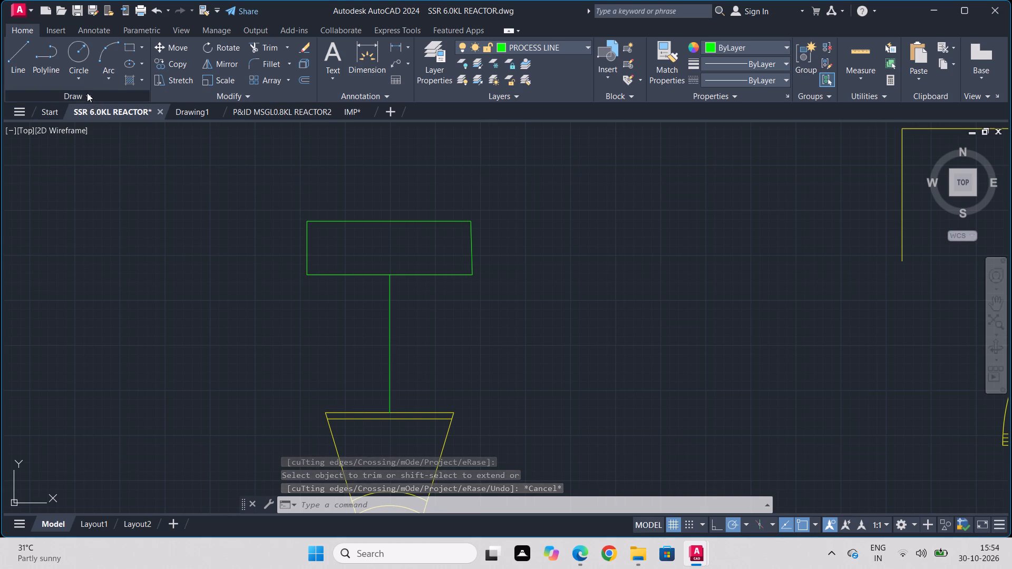
click(18, 111)
click(18, 111)
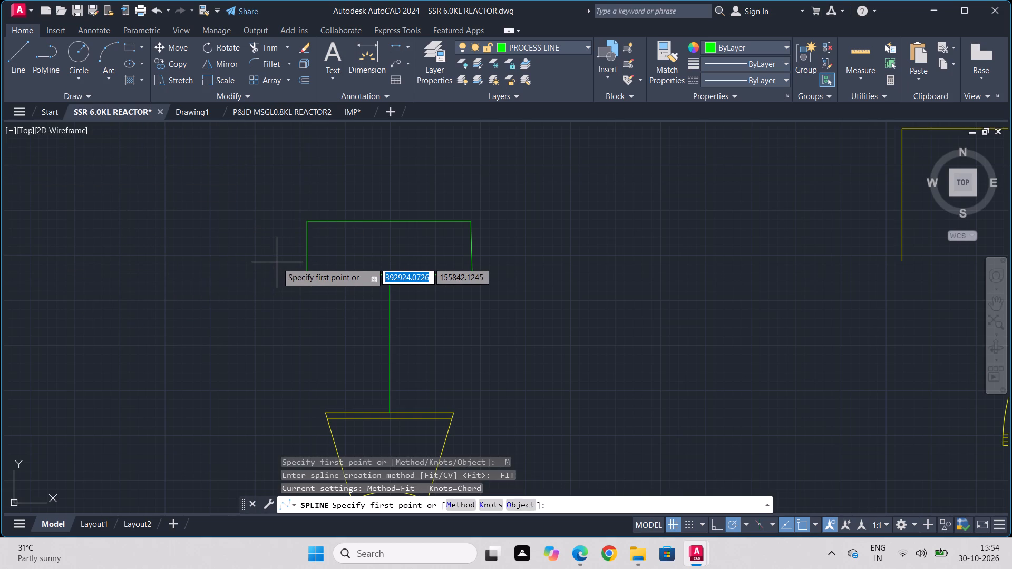
click(309, 248)
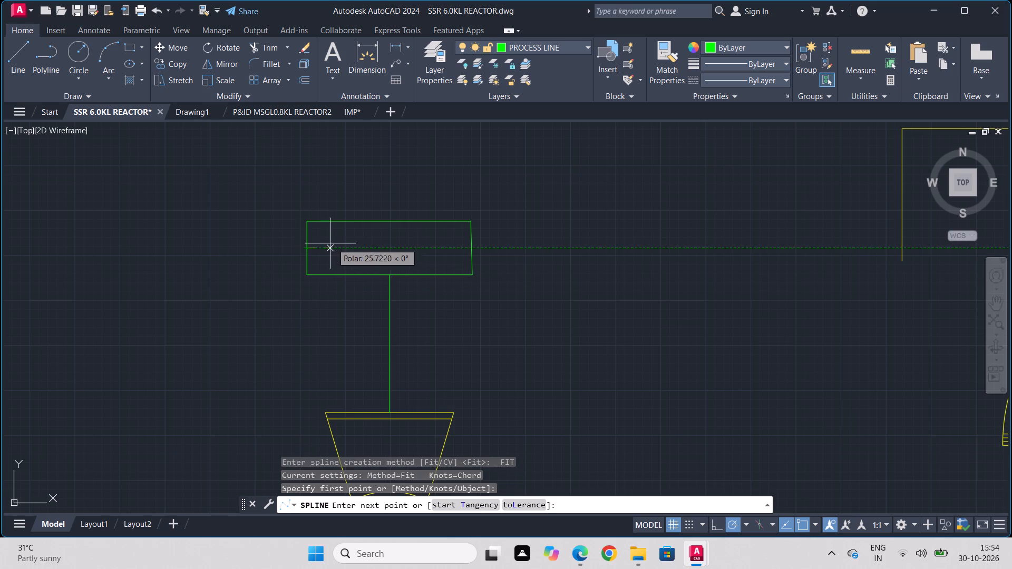
click(333, 243)
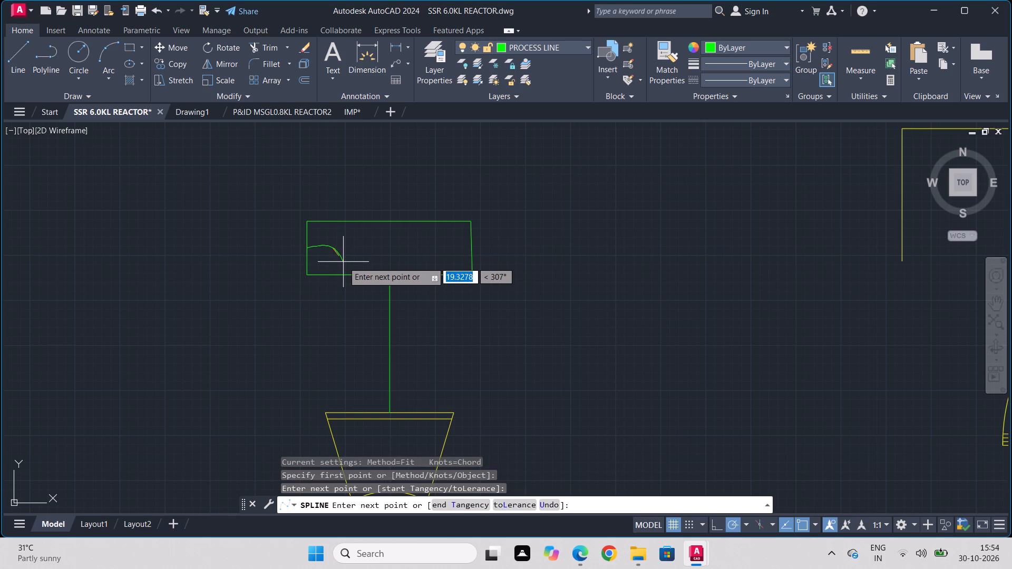
click(343, 262)
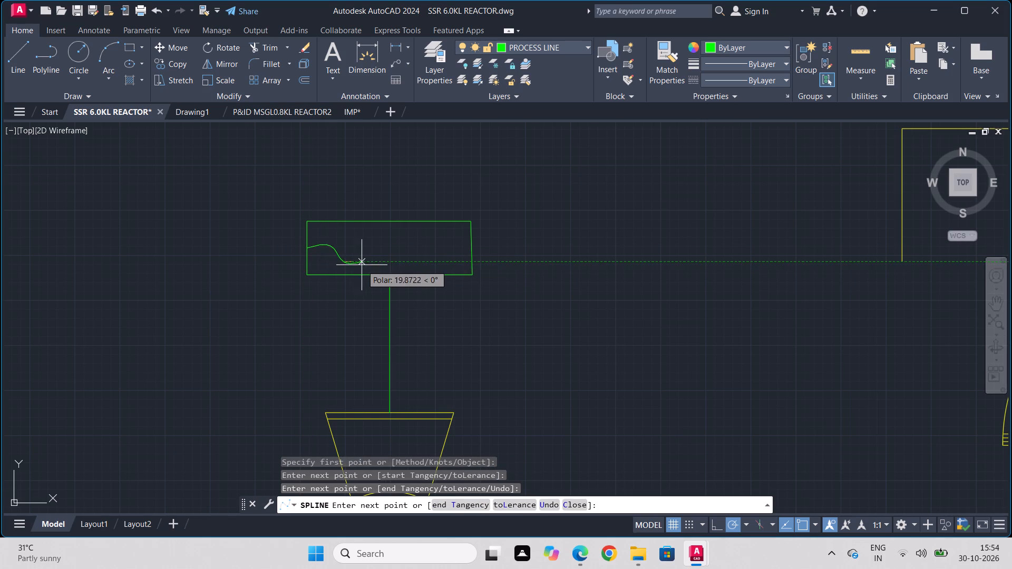
click(391, 246)
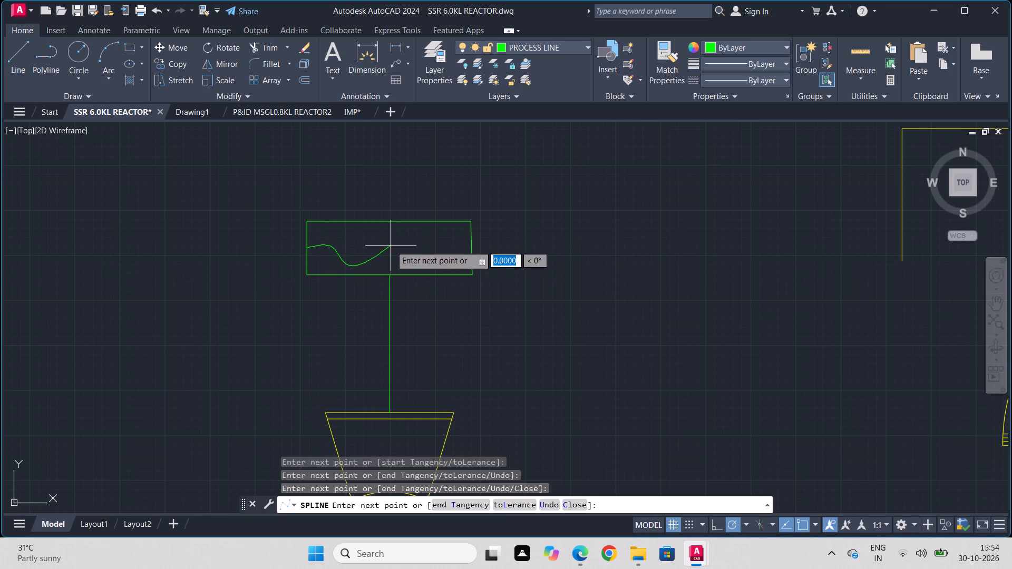
click(423, 240)
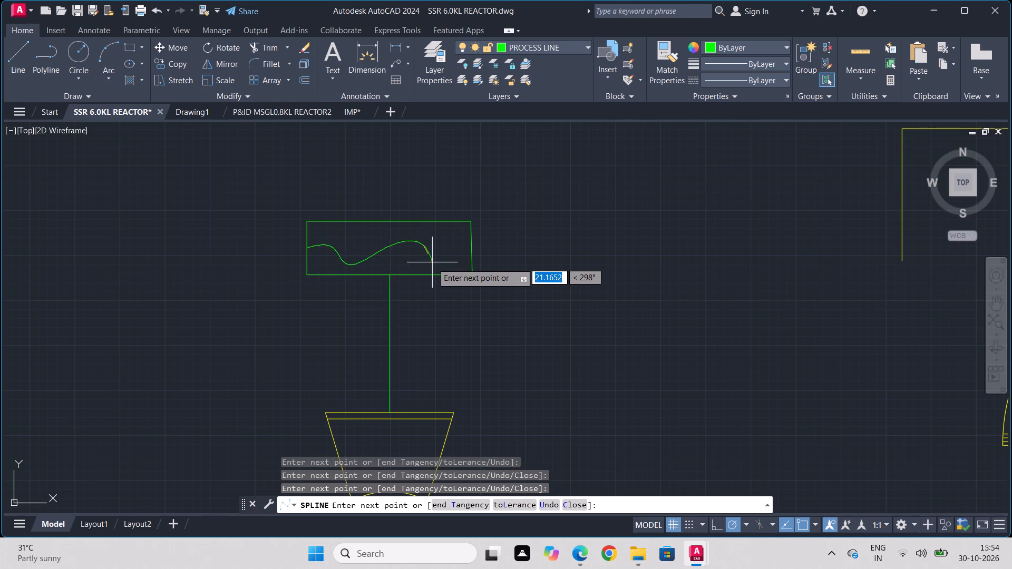
click(438, 264)
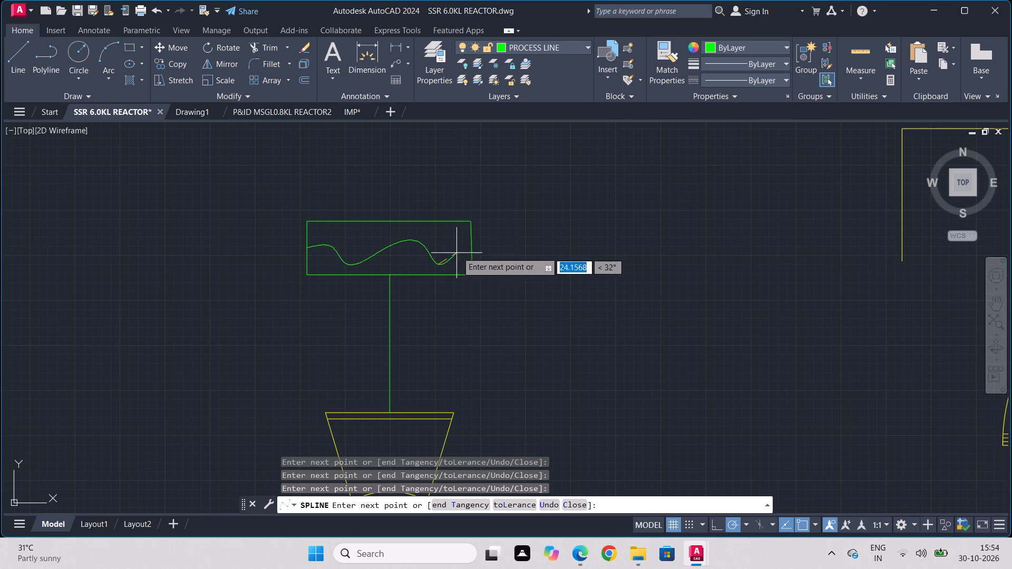
click(474, 243)
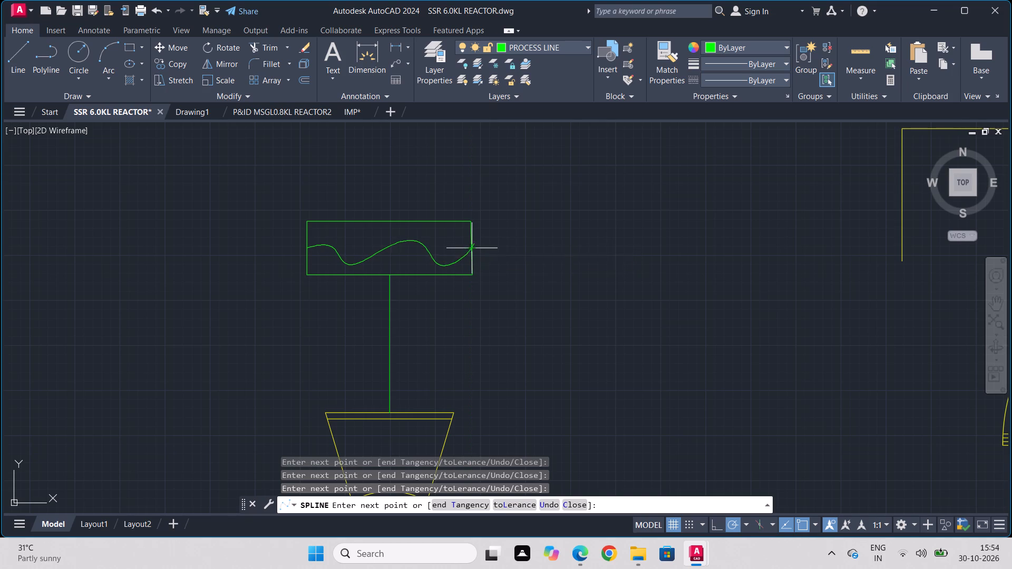
key(Return)
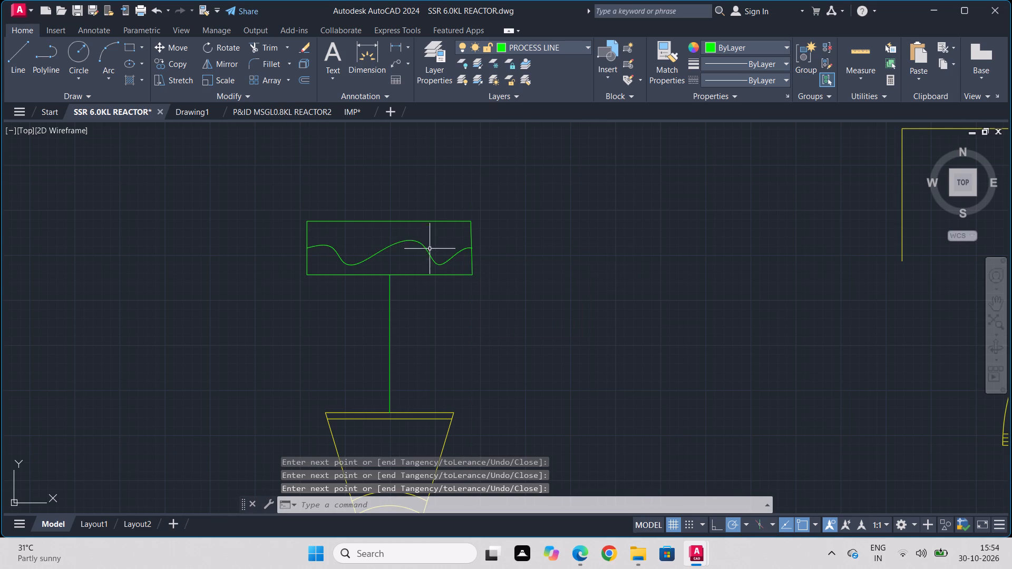
Draw a short vertical line upward from the middle of the flange box's upper edge.
key(l)
key(Return)
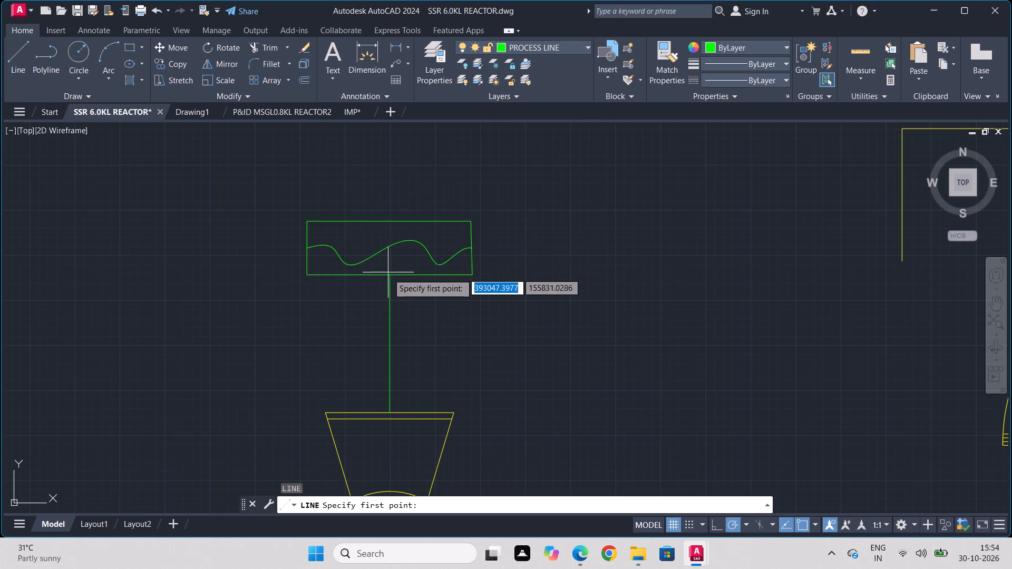
click(391, 215)
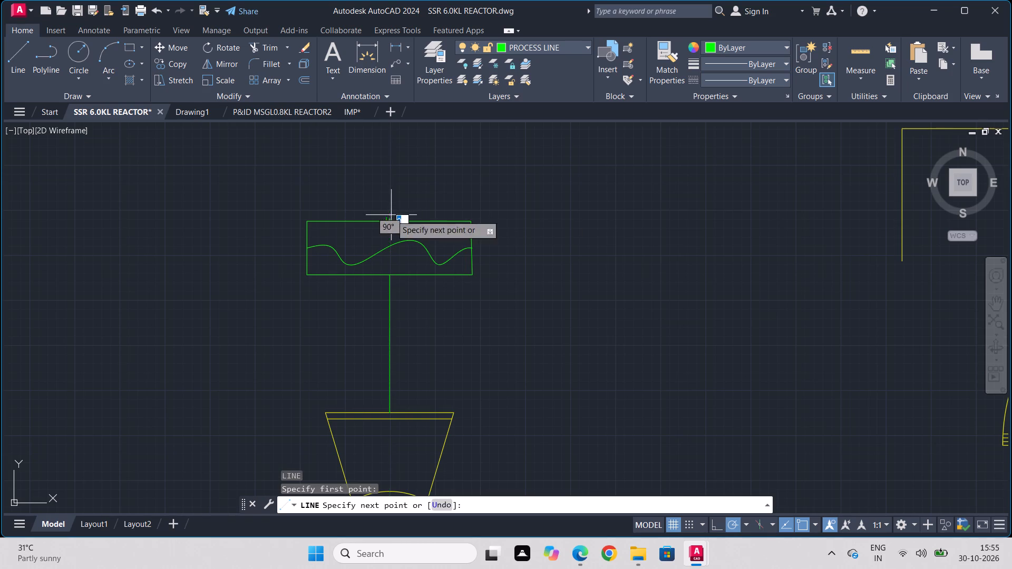
click(391, 146)
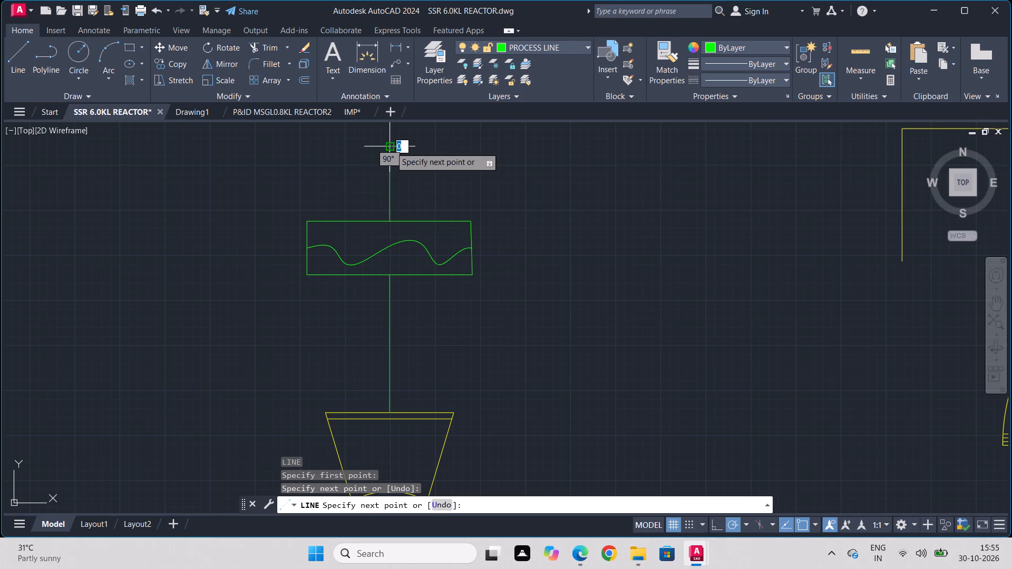
key(Escape)
Copy the level loop's magenta instrument circle to the upper end of the new line, placing a second copy left of it.
scroll(385, 152, down, 2)
scroll(573, 179, down, 2)
scroll(359, 224, down, 1)
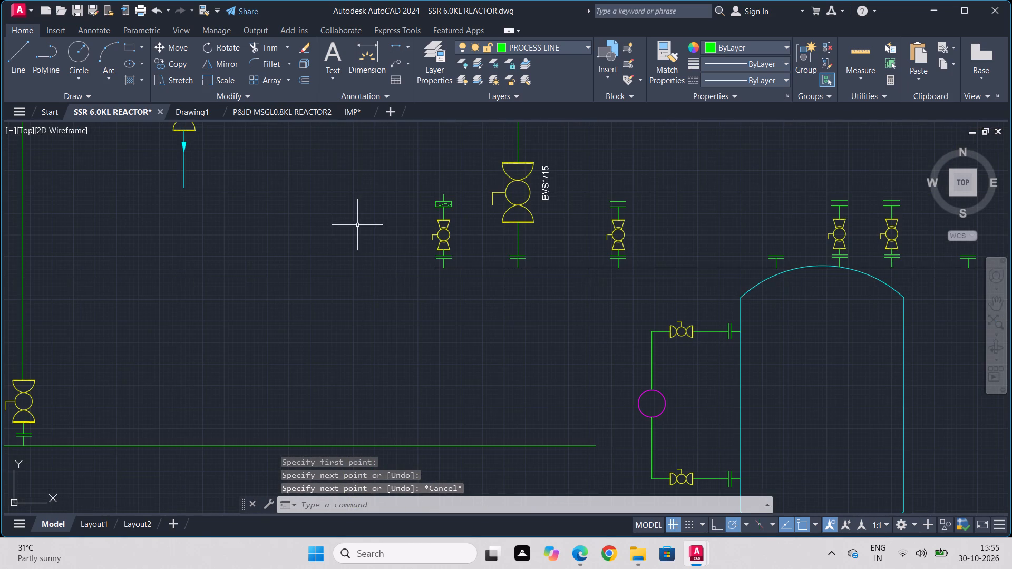
middle_click(356, 227)
click(636, 407)
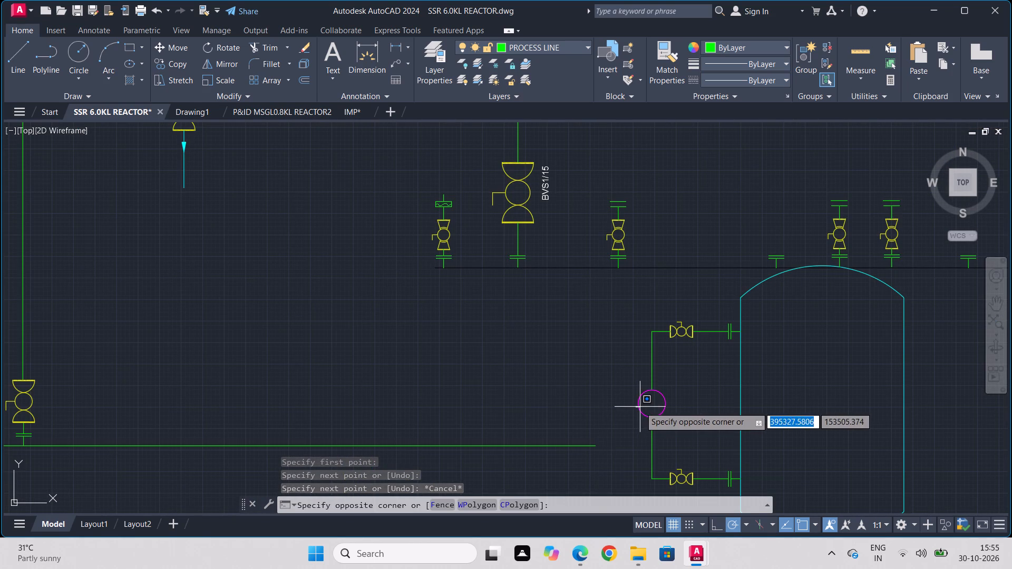
click(640, 407)
drag(651, 395, 644, 397)
click(630, 401)
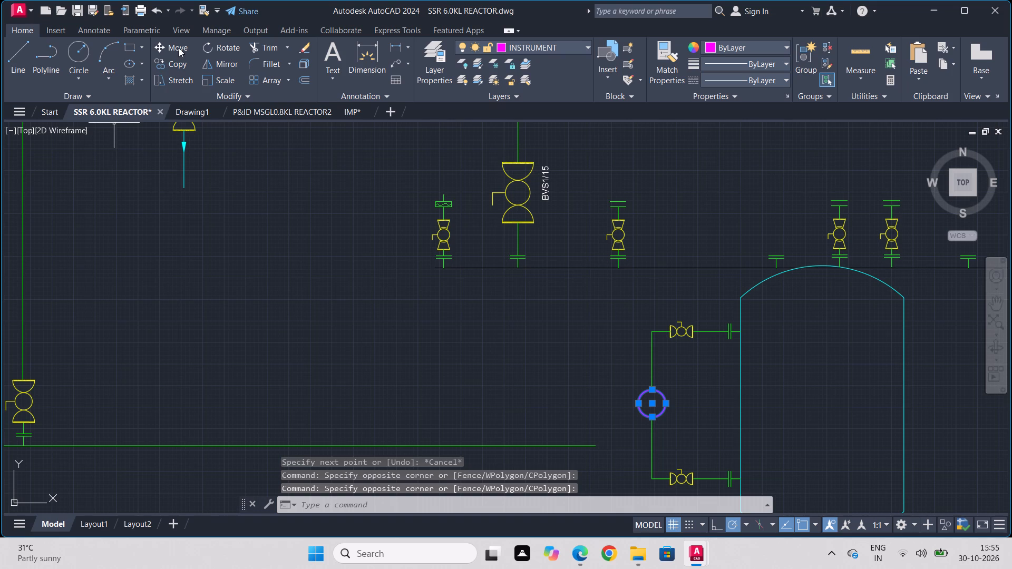
click(174, 60)
click(650, 404)
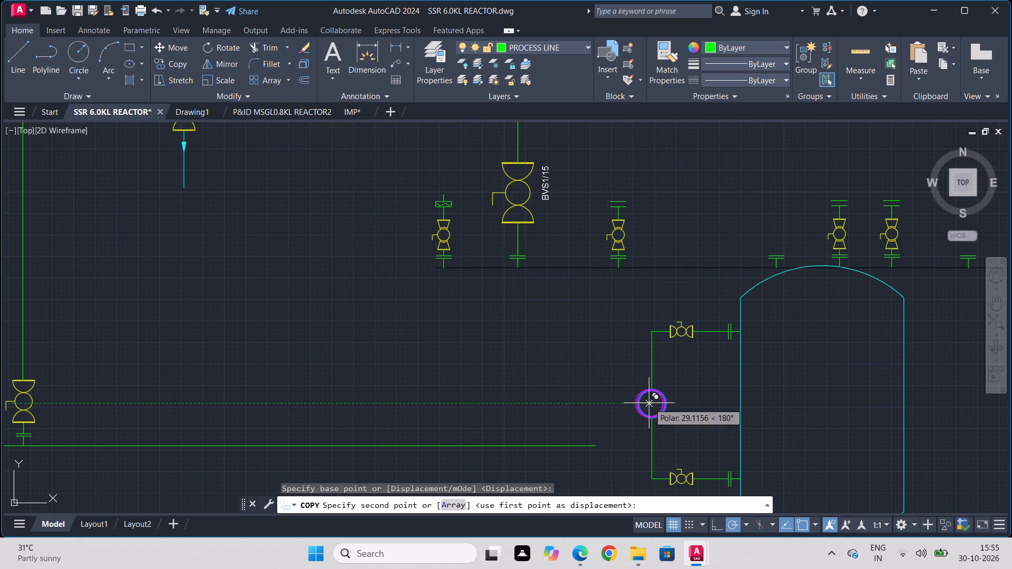
middle_drag(445, 175, 511, 204)
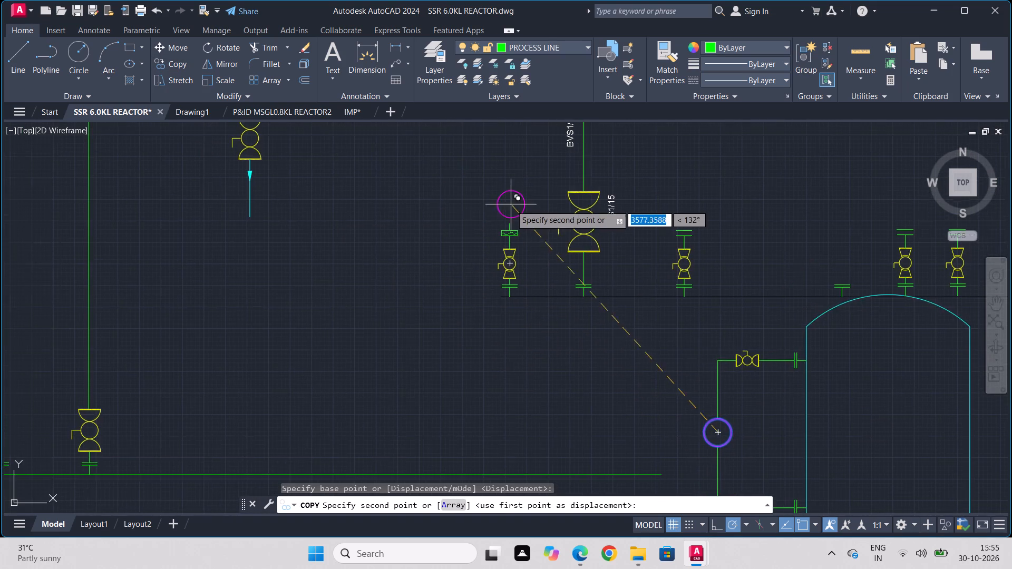
scroll(504, 211, up, 4)
click(510, 207)
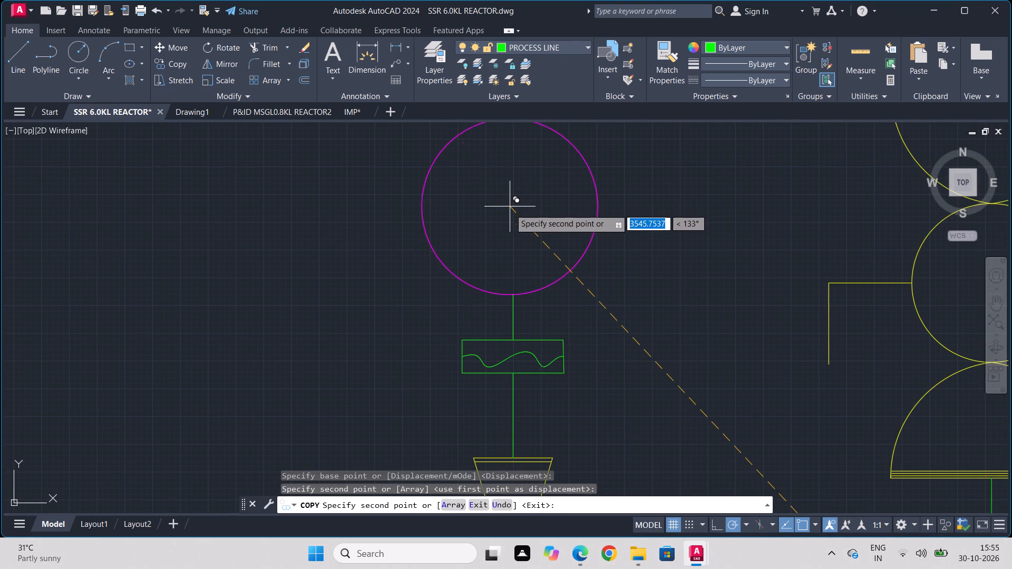
click(236, 278)
key(Escape)
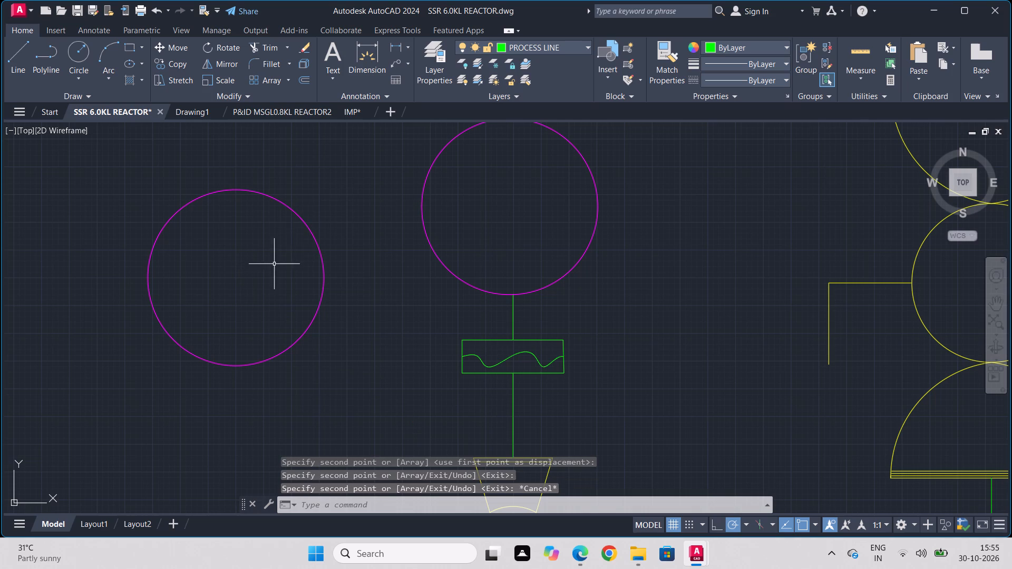
Scale the instrument circle above the flange box down from its bottom point by a factor of about 0.29.
click(604, 163)
click(427, 248)
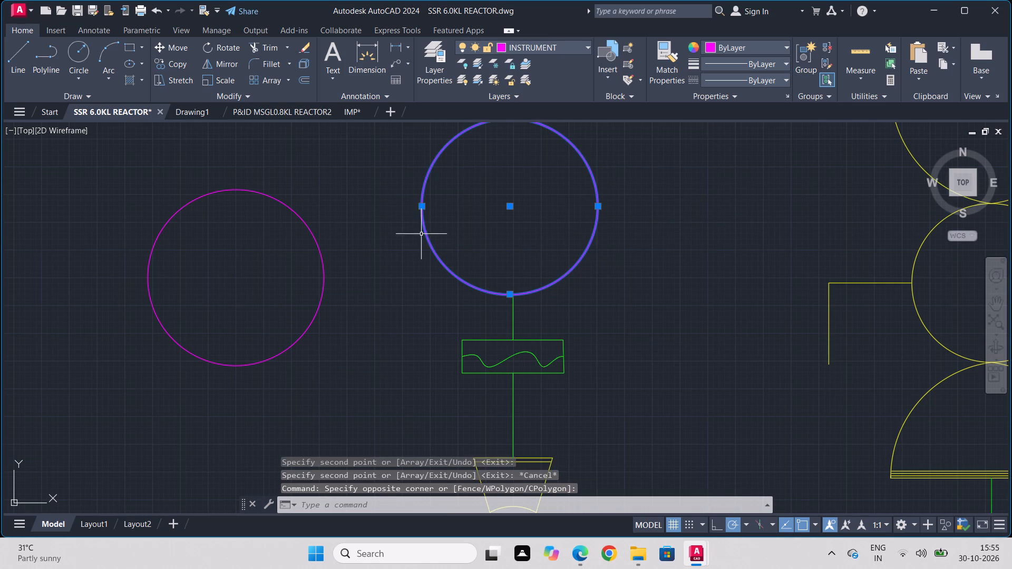
click(226, 76)
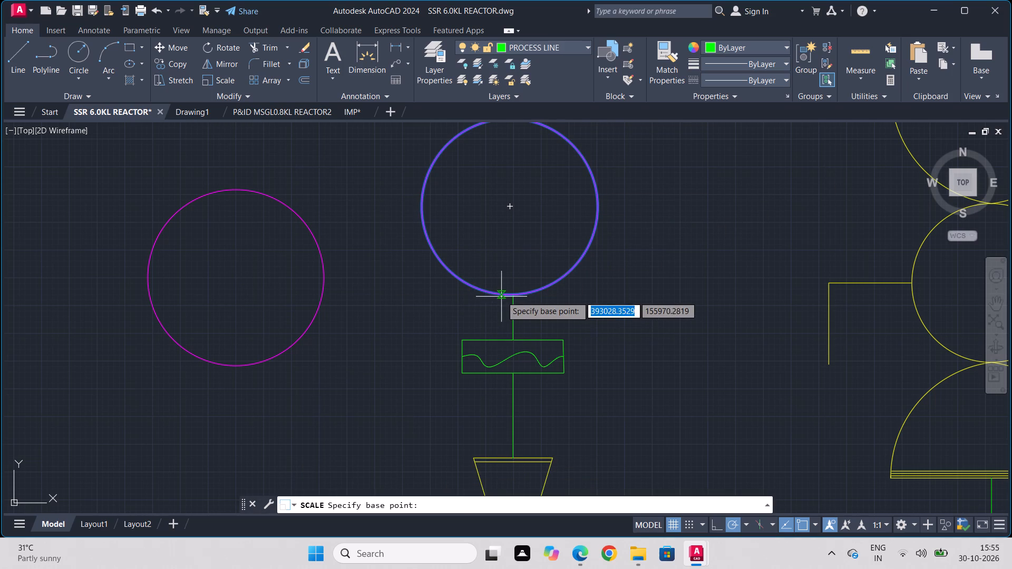
click(506, 296)
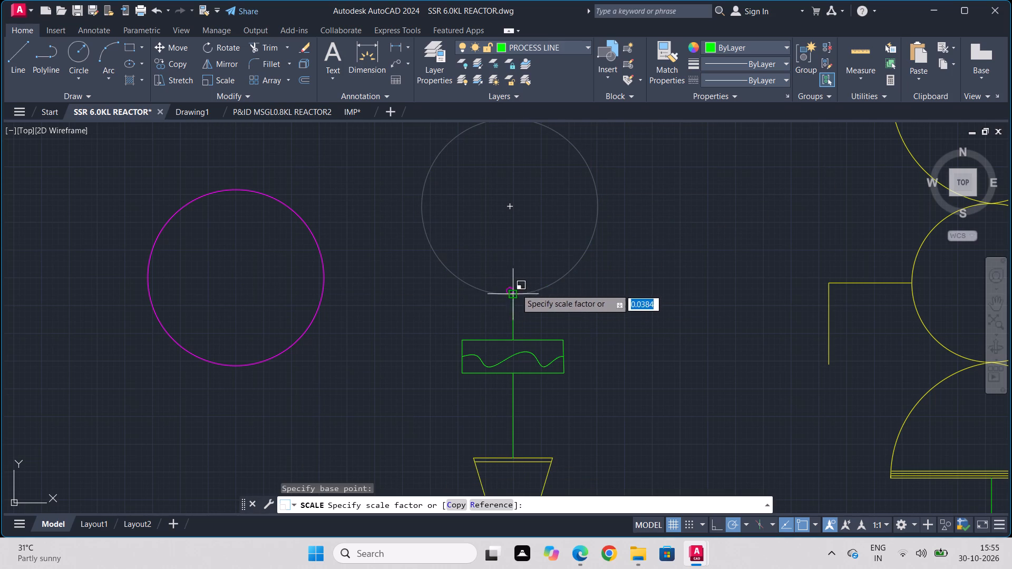
click(489, 309)
Move the reduced circle so its bottom quadrant sits on the upper end of the vertical line.
click(547, 251)
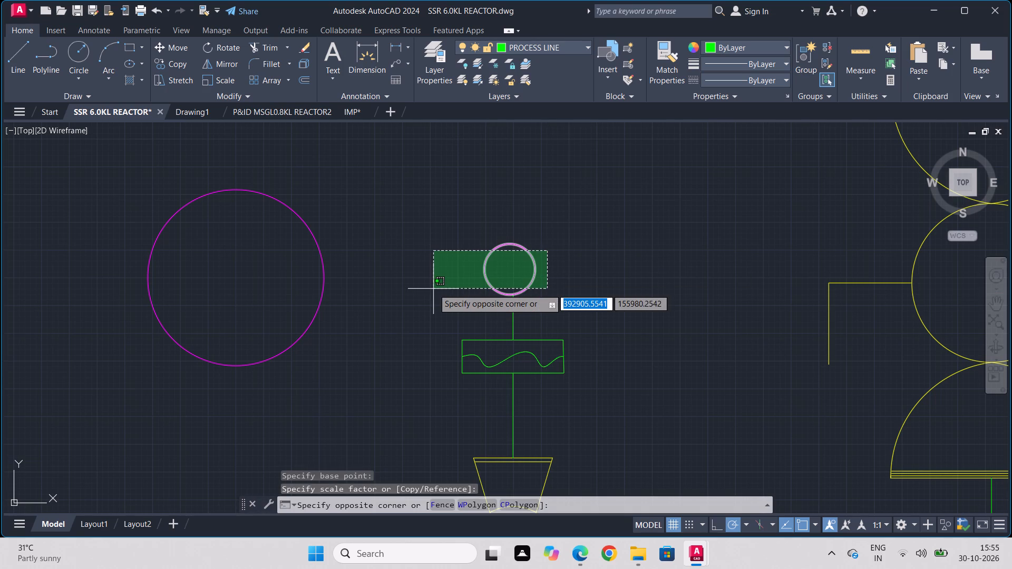
click(433, 289)
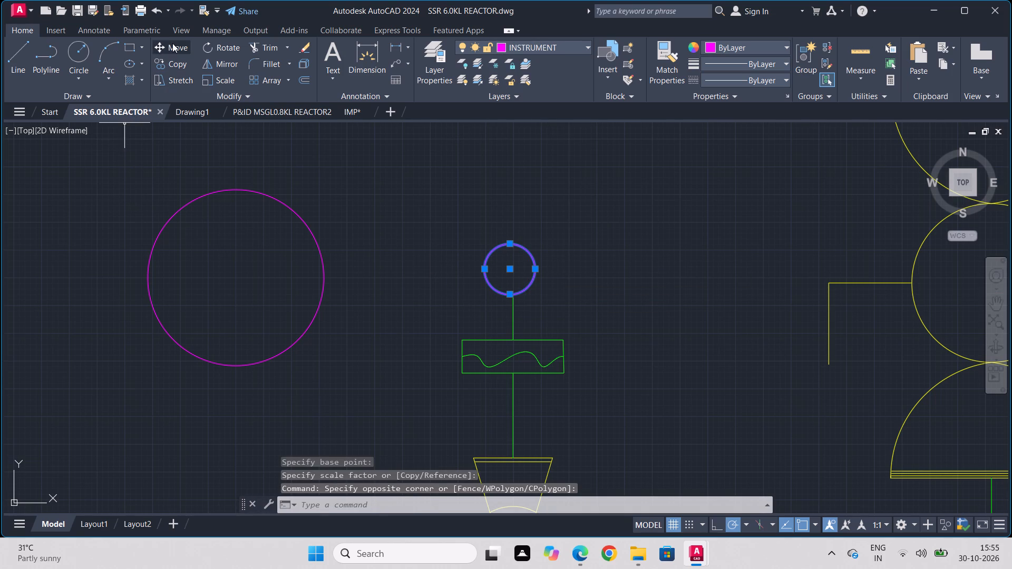
click(172, 43)
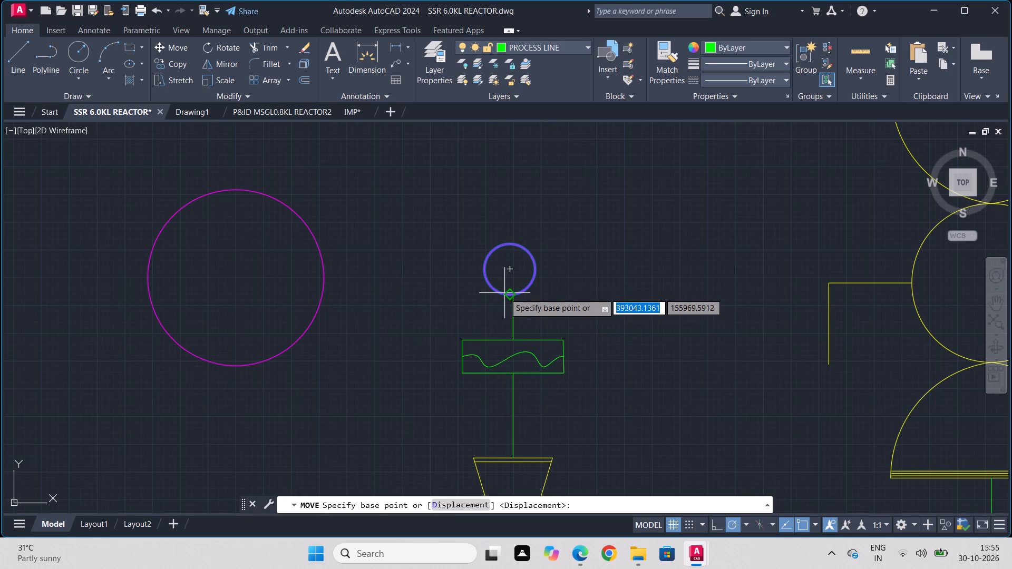
click(505, 294)
click(517, 295)
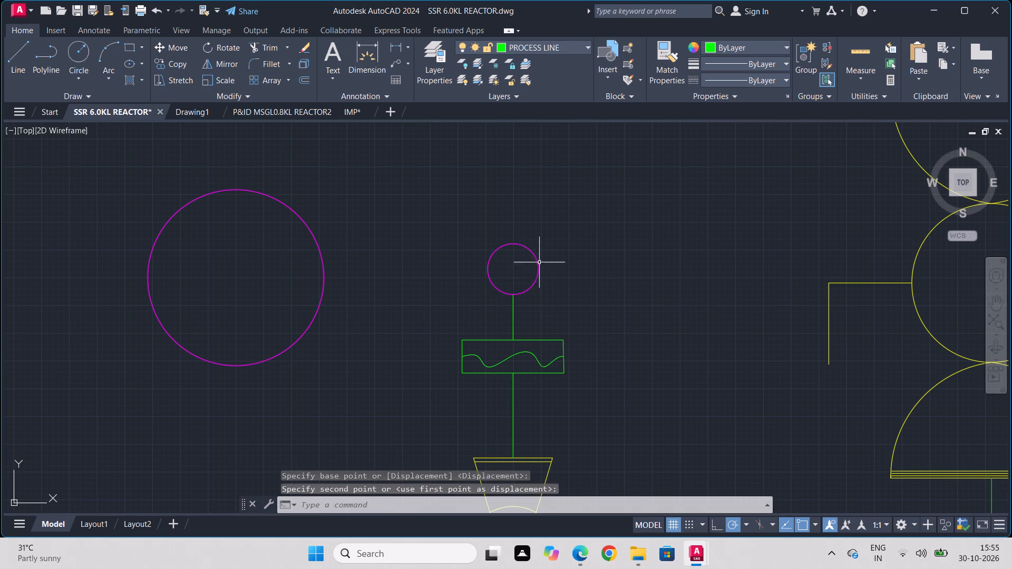
Enlarge the circle from its bottom point until it is slightly wider than the flange box.
click(542, 256)
click(488, 291)
drag(204, 77, 206, 82)
click(515, 298)
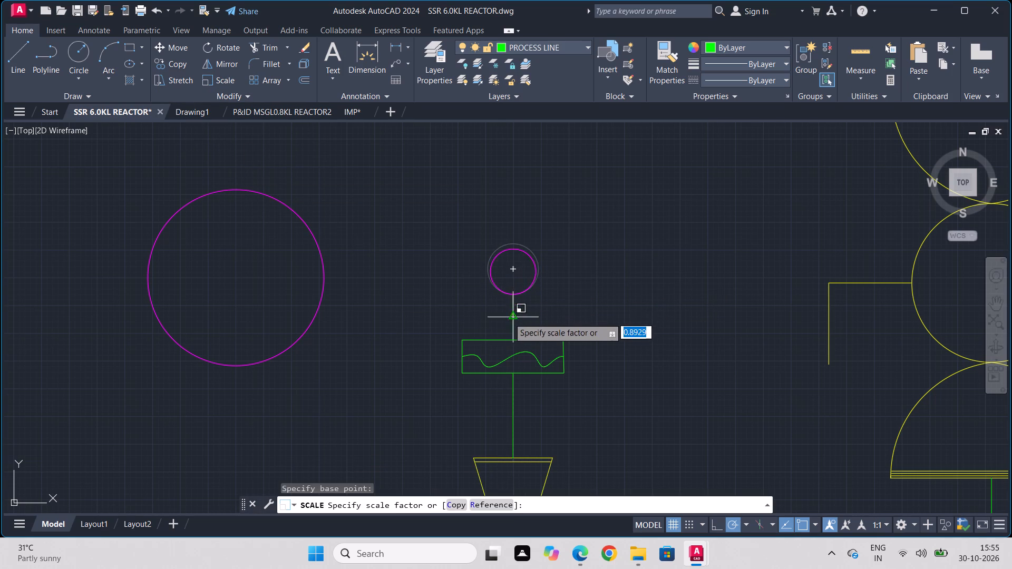
click(512, 355)
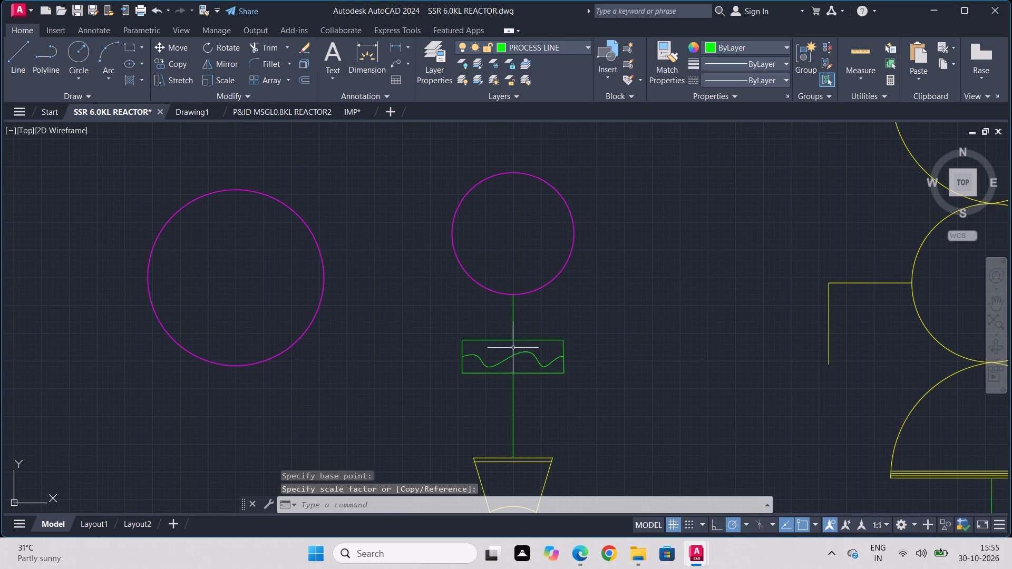
Delete the two flange lines above the valve on the vessel's rightmost valved top nozzle.
scroll(473, 361, down, 2)
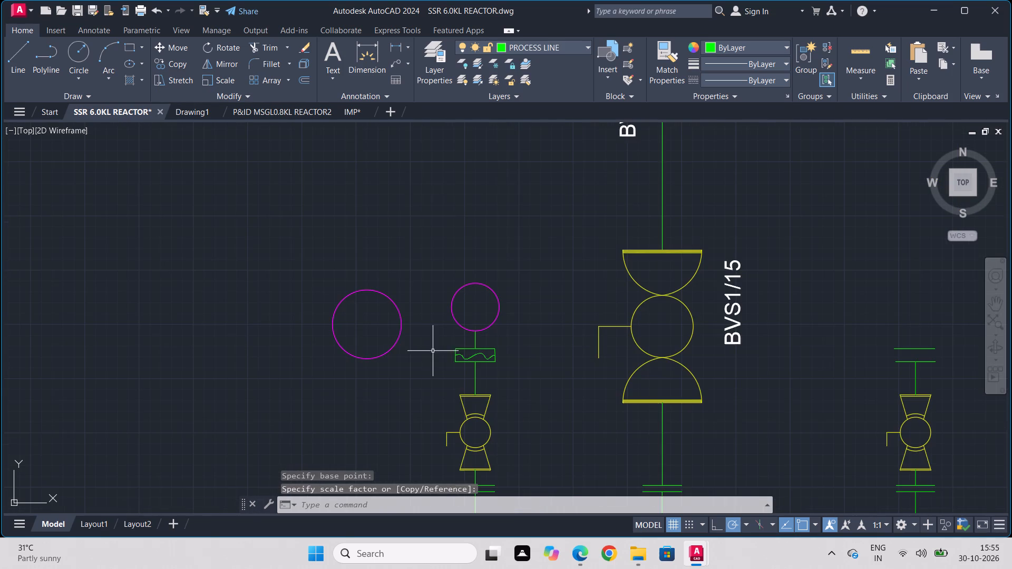
scroll(431, 323, down, 1)
middle_drag(684, 373, 266, 287)
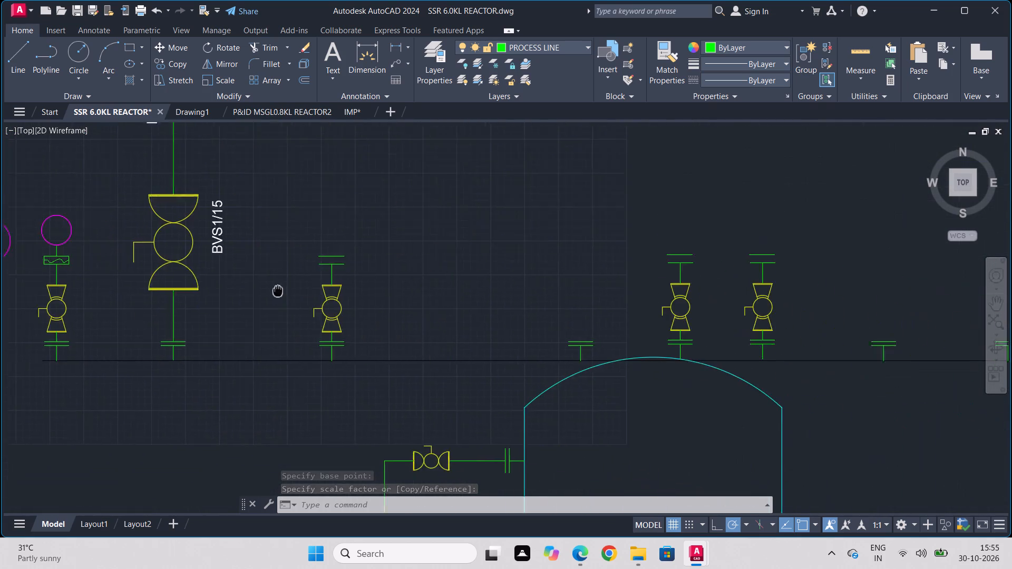
middle_drag(266, 287, 41, 249)
scroll(41, 249, down, 1)
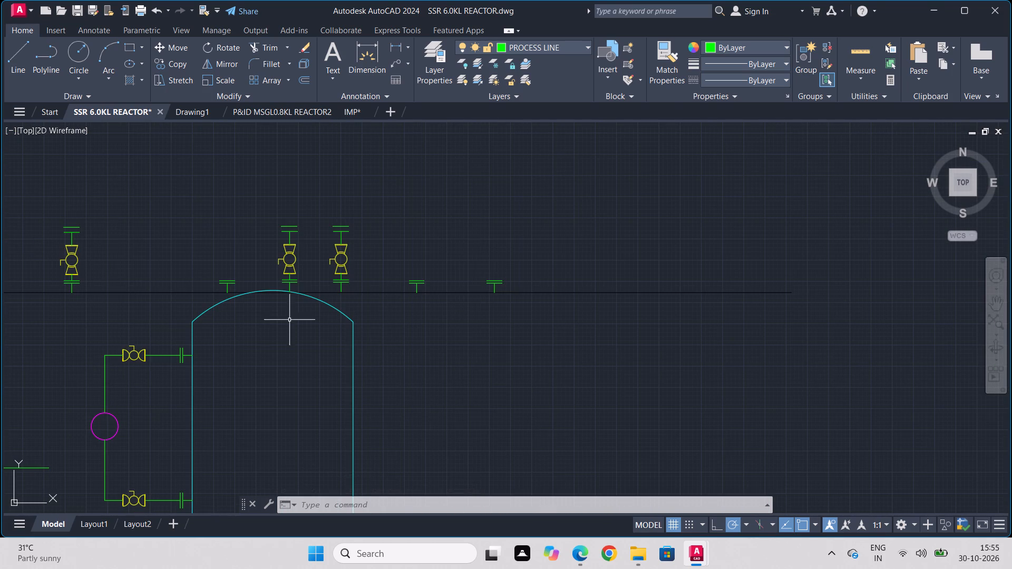
scroll(423, 287, up, 1)
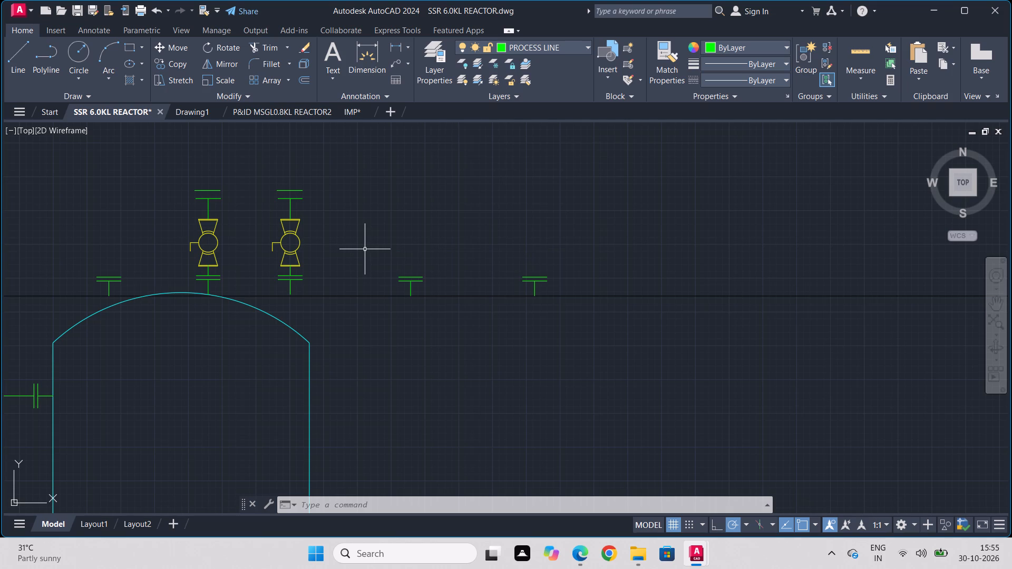
drag(288, 179, 286, 185)
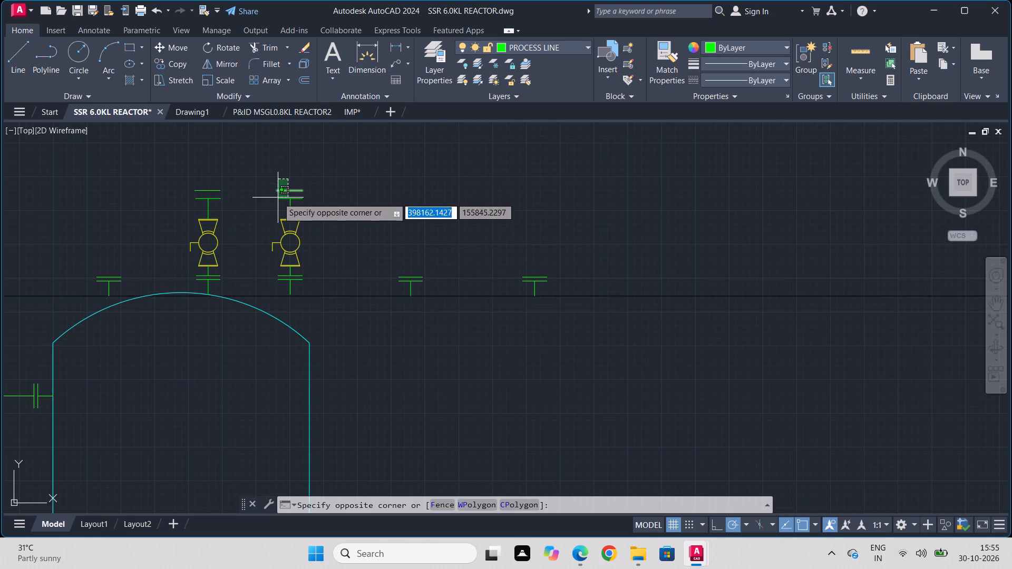
click(278, 199)
key(BackSpace)
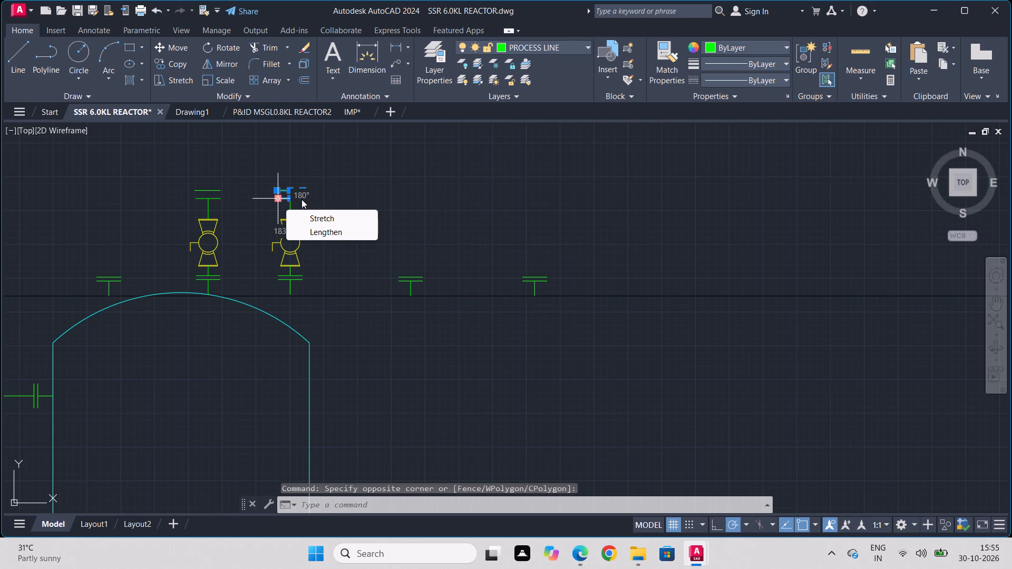
key(Delete)
key(Delete)
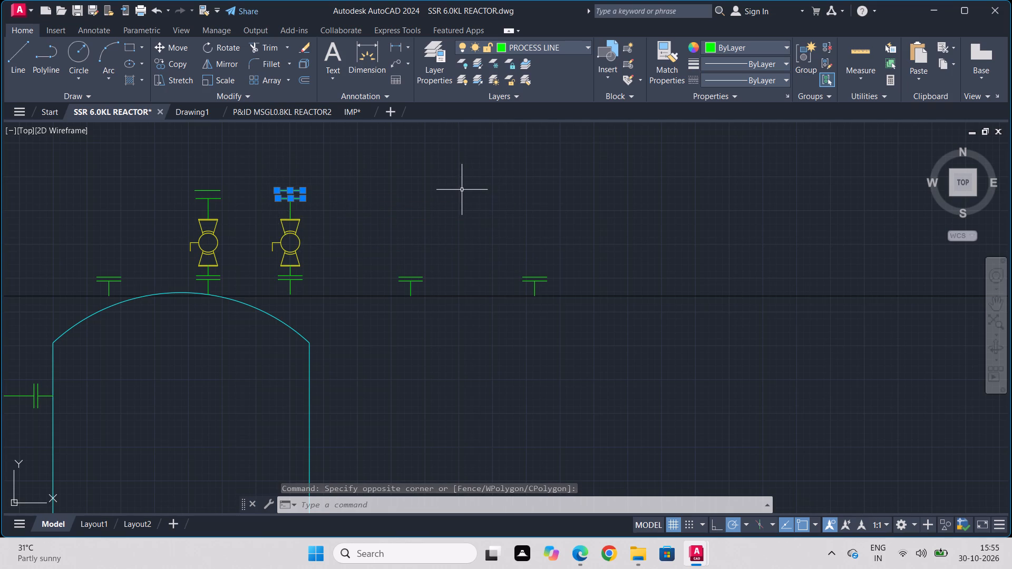
key(Delete)
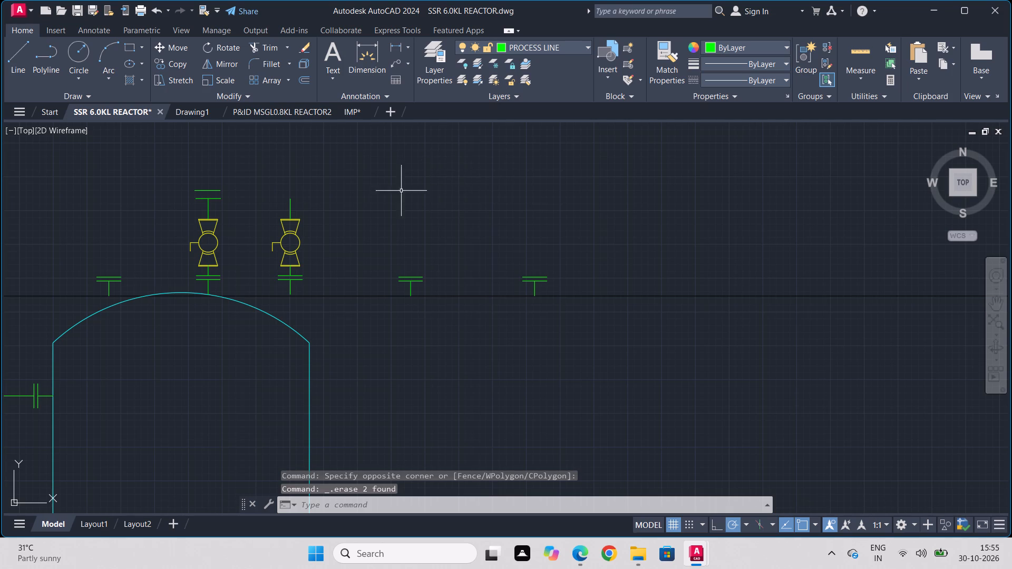
Stretch the upper end of the green line above that valve vertically upward to lengthen it to roughly four times its length.
click(290, 205)
click(290, 197)
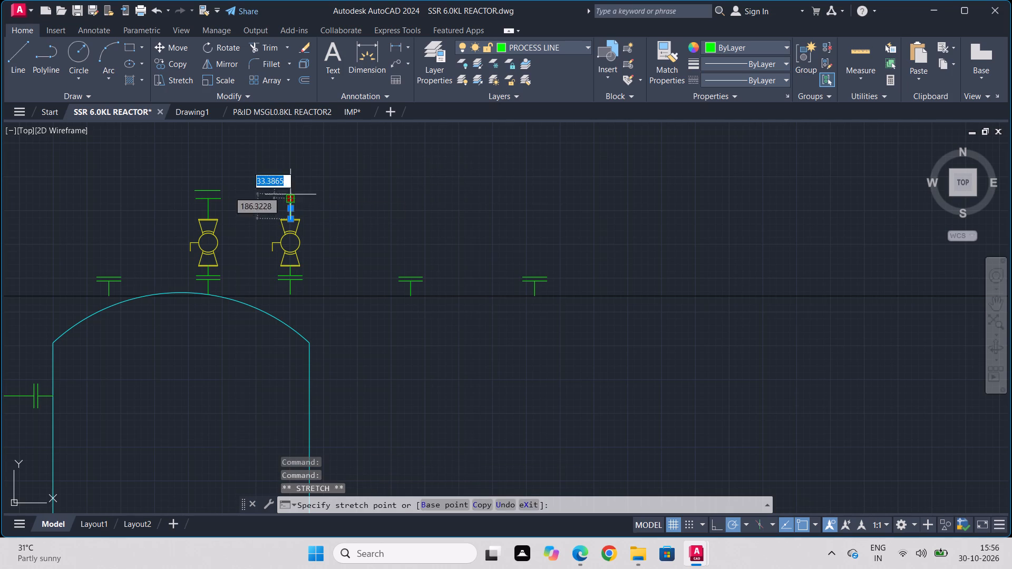
click(295, 135)
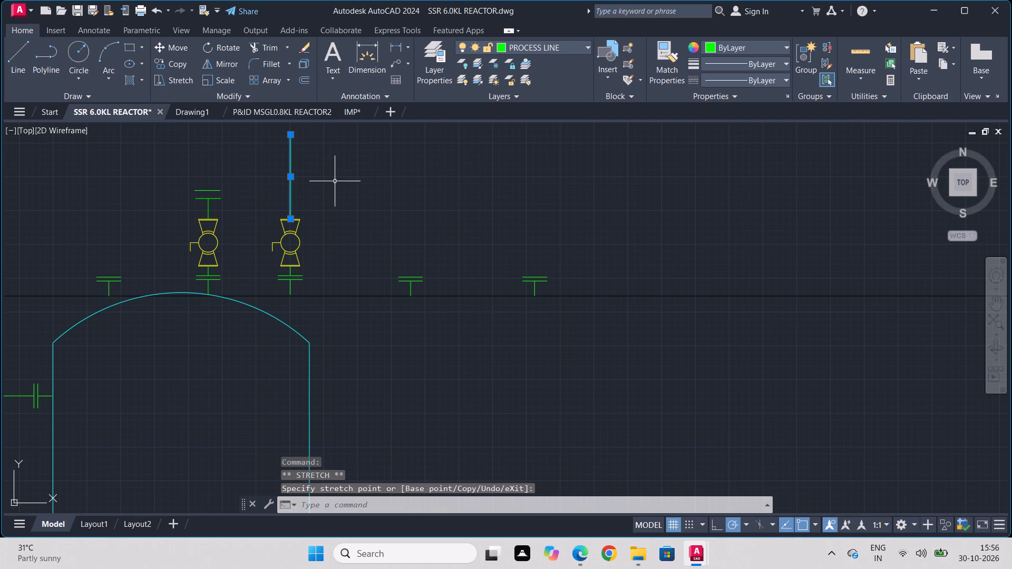
key(Escape)
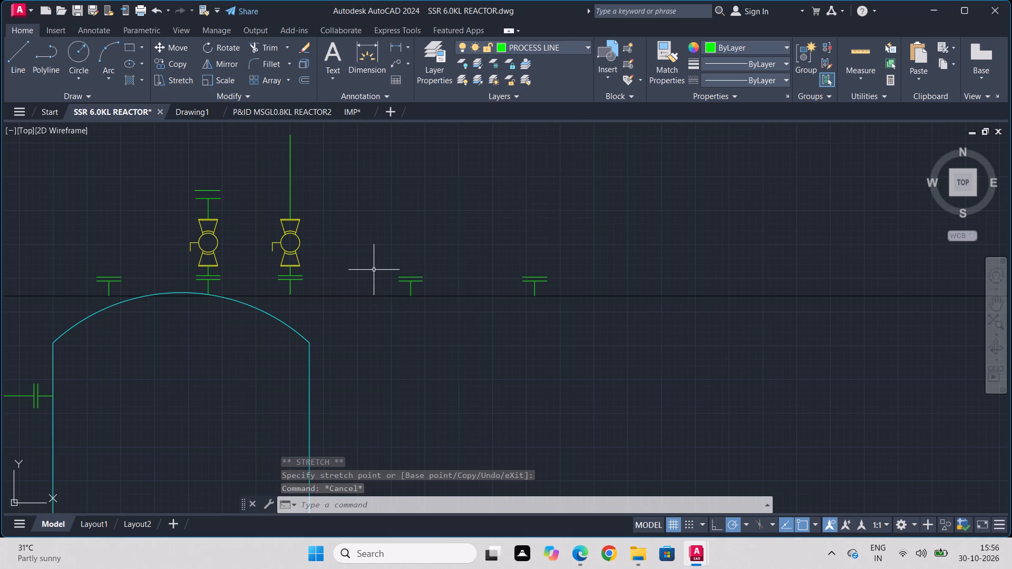
Delete the rightmost spare nozzle stub with its flange lines on the nozzle baseline.
click(563, 247)
click(506, 286)
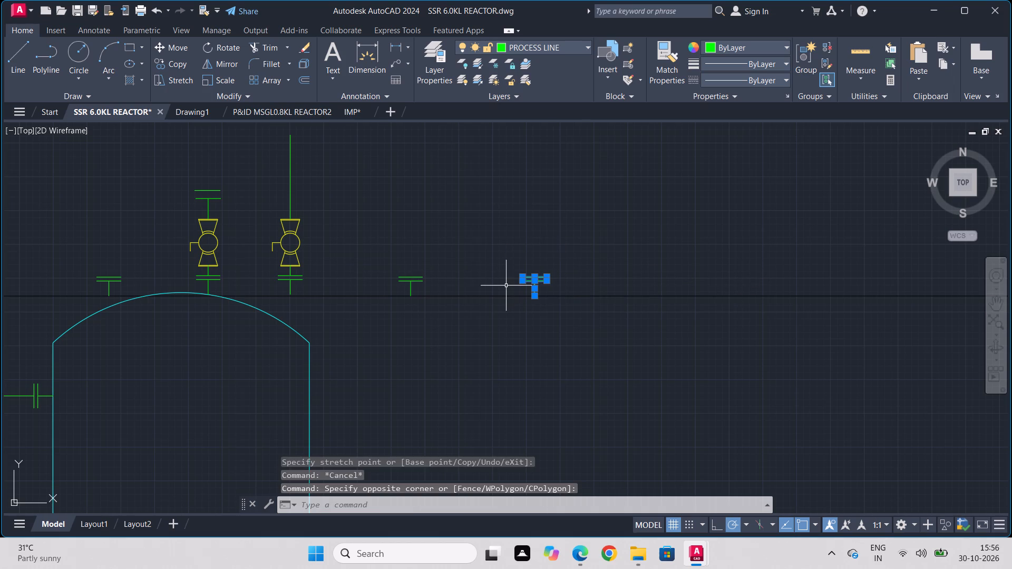
key(Delete)
Draw a short vertical line up from the flange of the remaining nozzle right of the vessel.
key(l)
key(Return)
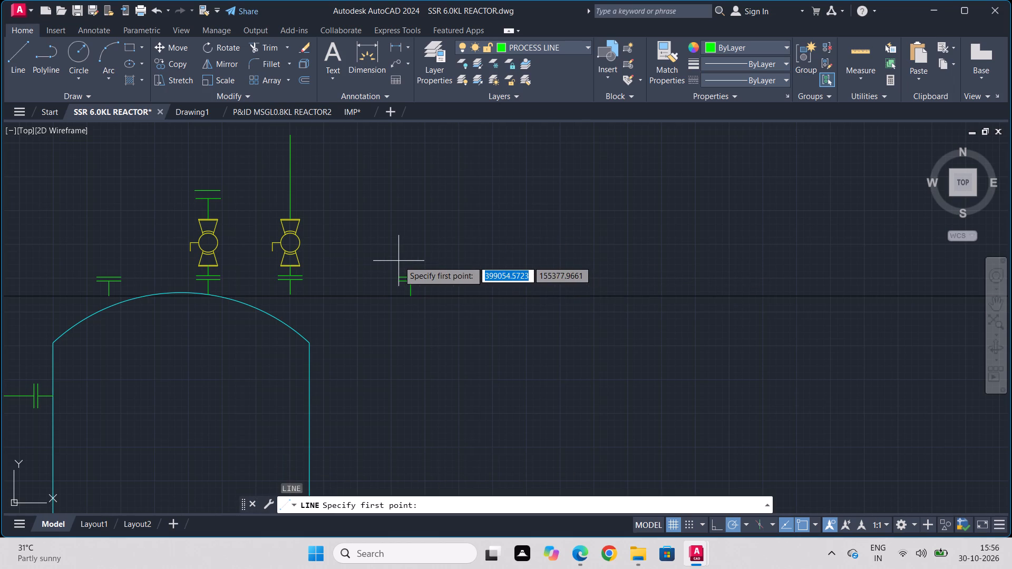
click(410, 271)
click(408, 253)
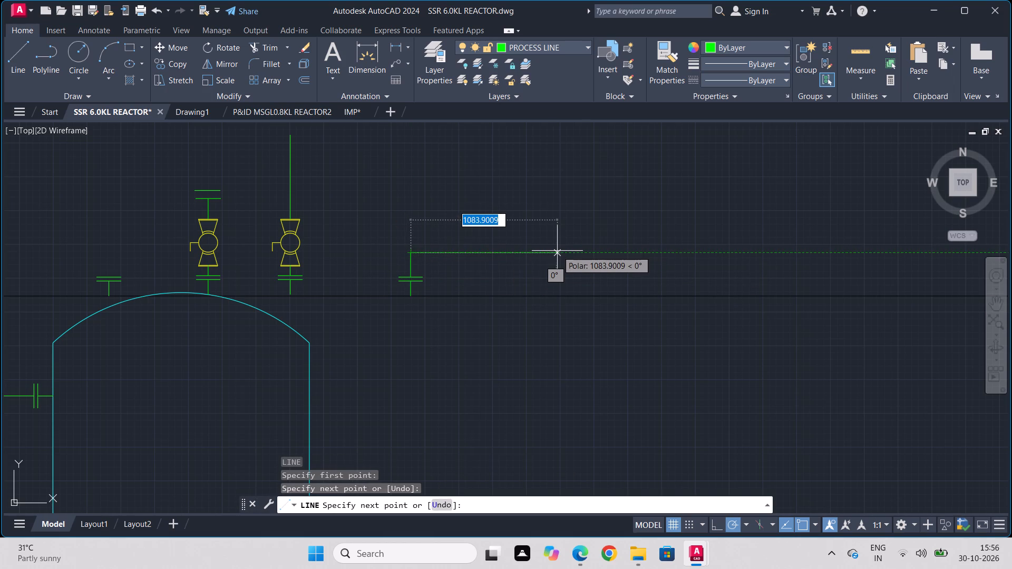
key(Escape)
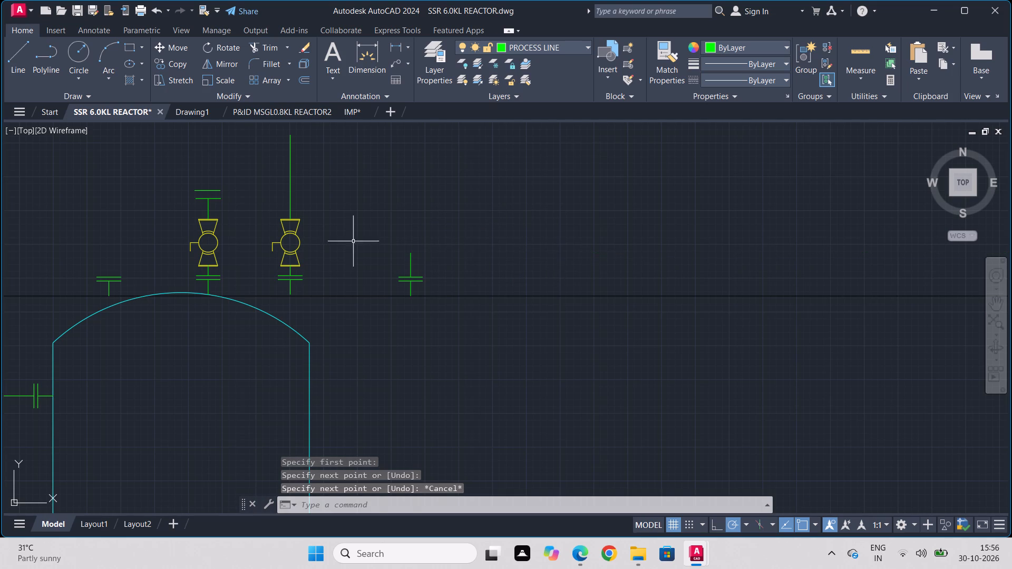
Move that flanged nozzle and its riser about 537 units left along the baseline, next to the rightmost valve assembly.
click(381, 234)
click(429, 289)
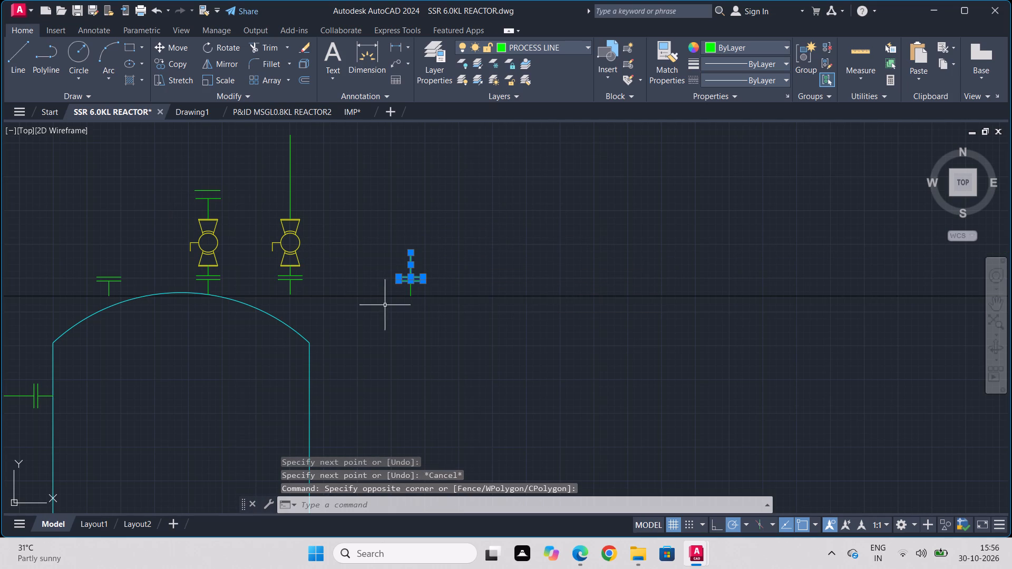
click(408, 286)
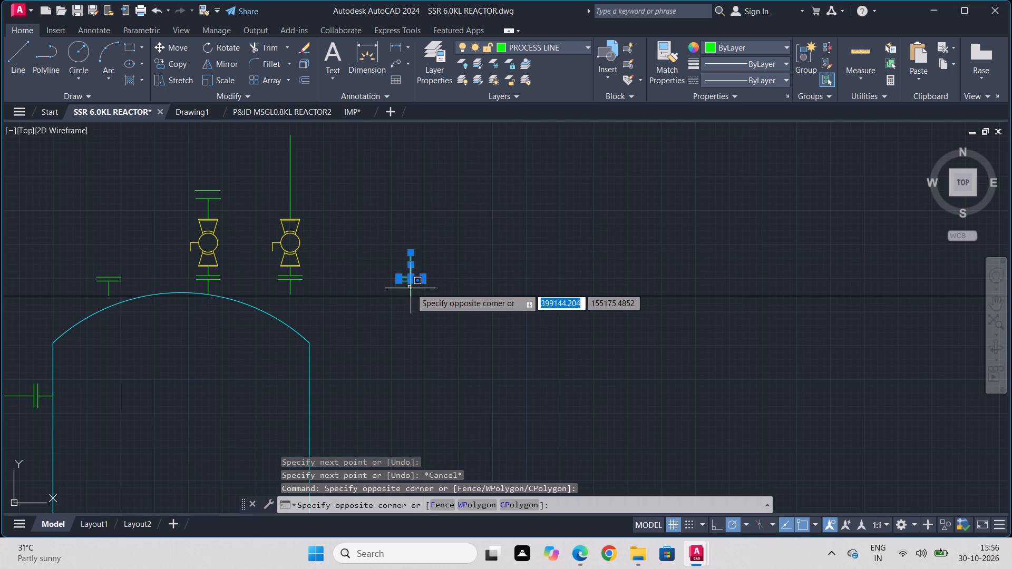
click(411, 288)
click(418, 290)
click(403, 290)
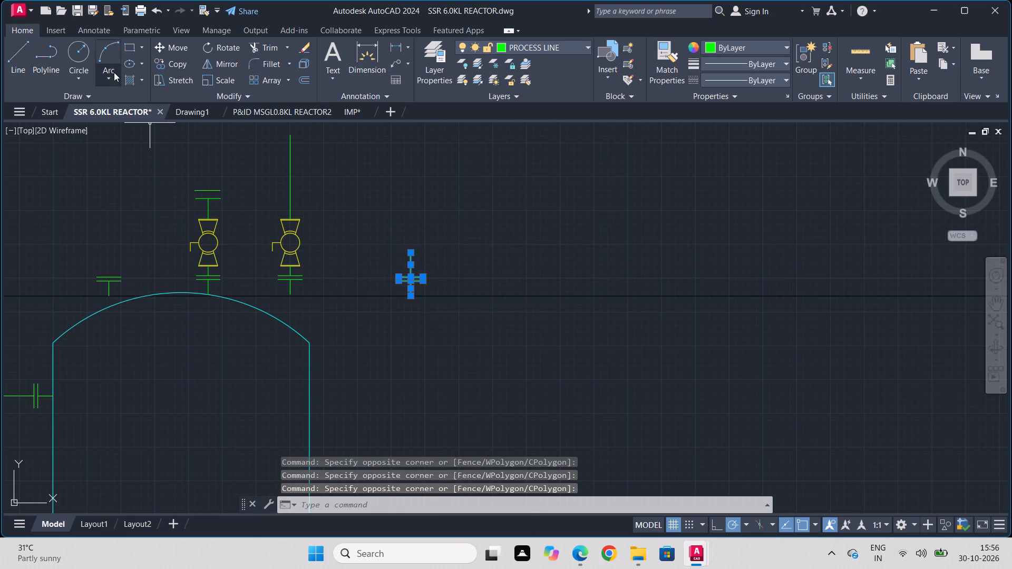
click(174, 53)
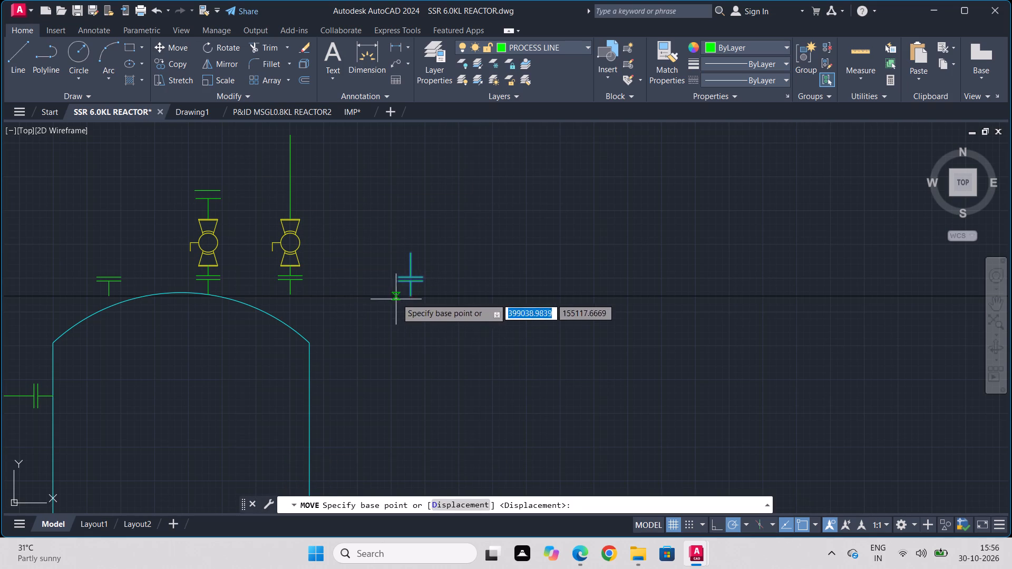
click(409, 296)
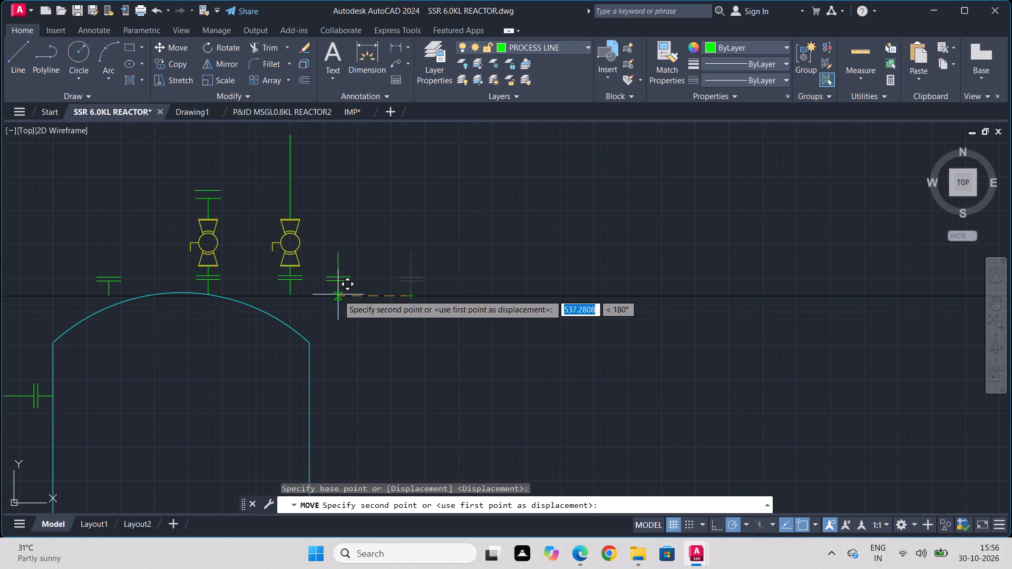
click(338, 295)
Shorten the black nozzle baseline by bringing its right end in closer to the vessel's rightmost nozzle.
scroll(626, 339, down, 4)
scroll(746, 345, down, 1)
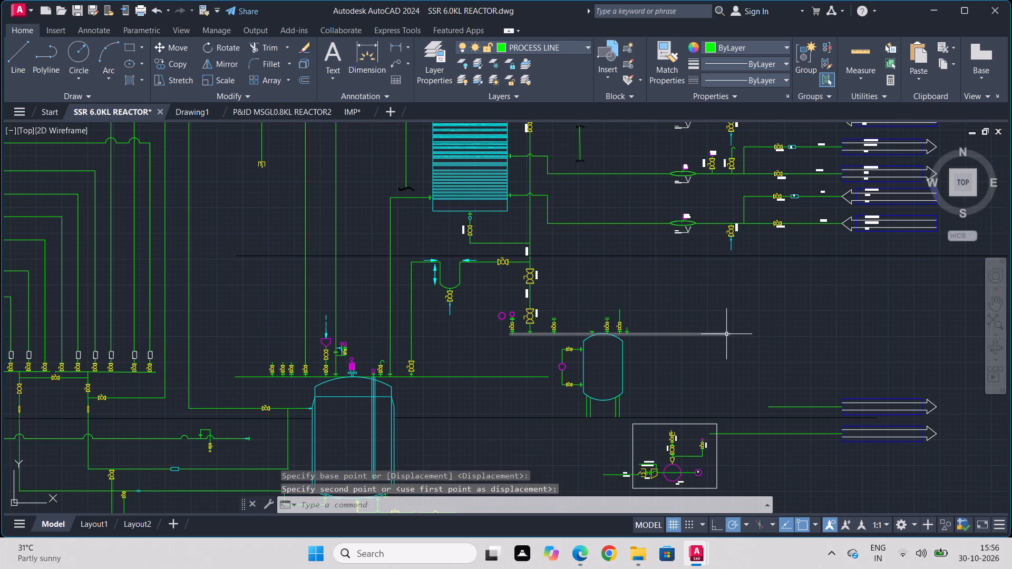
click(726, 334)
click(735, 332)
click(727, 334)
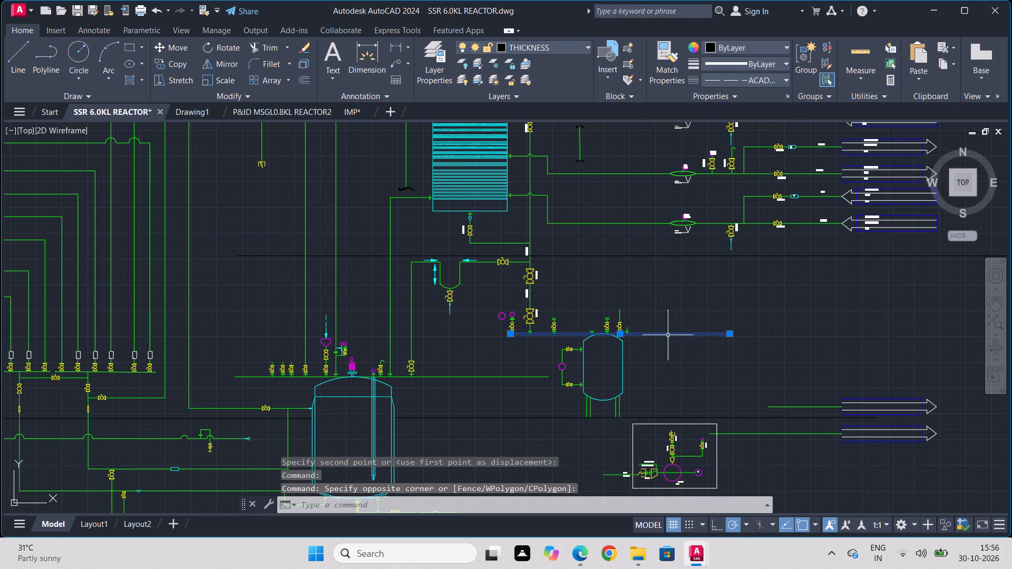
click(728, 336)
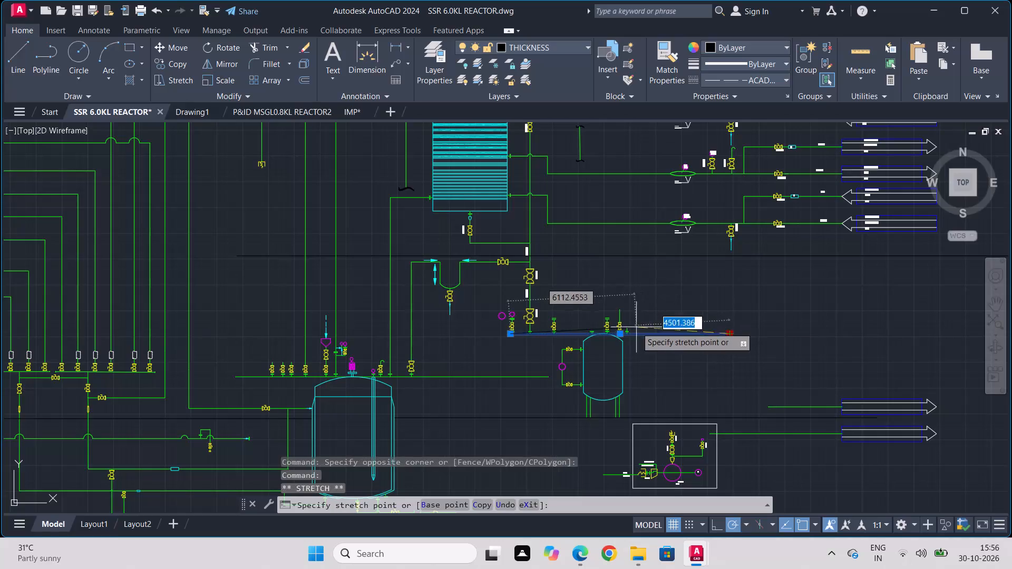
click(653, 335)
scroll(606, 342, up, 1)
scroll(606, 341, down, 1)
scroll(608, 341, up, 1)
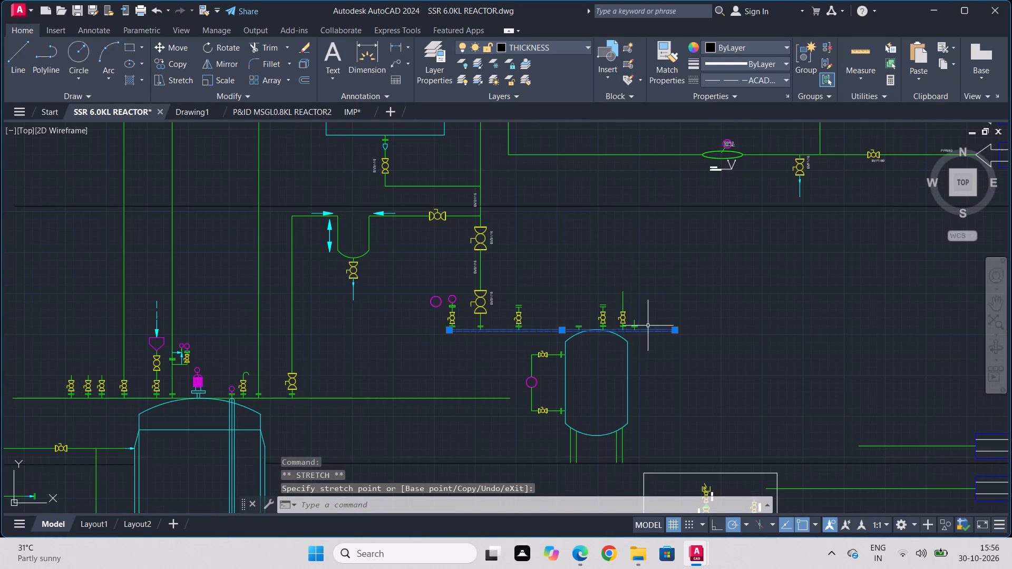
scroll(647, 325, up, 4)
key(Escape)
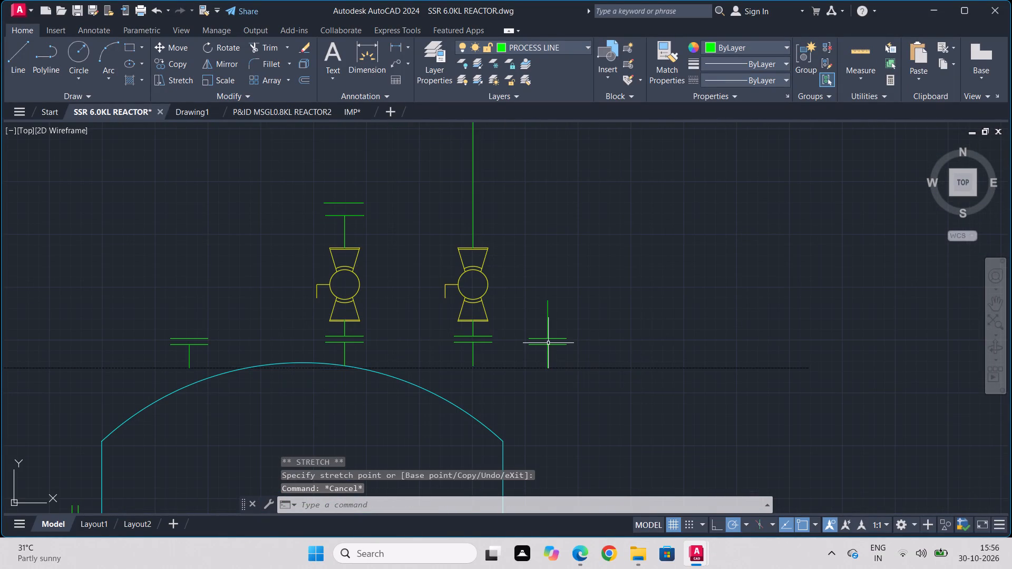
Draw a line from the top of the moved nozzle's riser horizontally right, then about 2070 units down beside the vessel.
key(l)
key(apostrophe)
key(l)
key(Return)
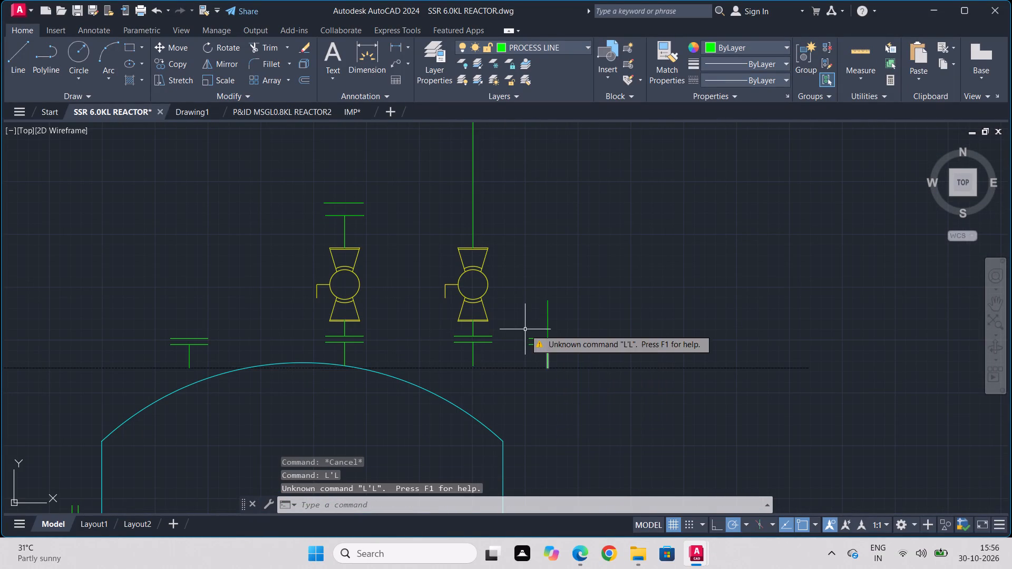
click(546, 300)
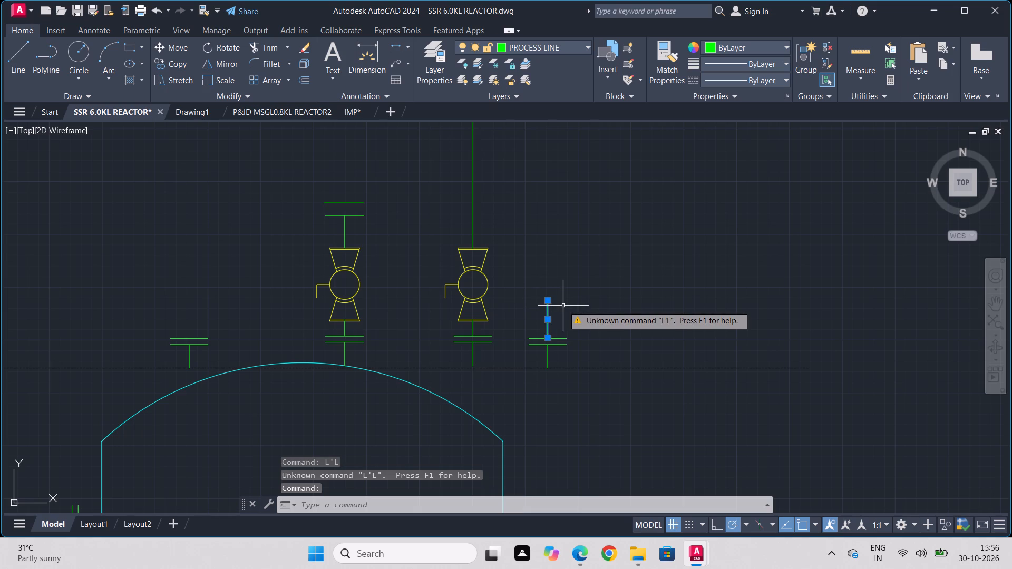
key(Escape)
key(l)
key(Return)
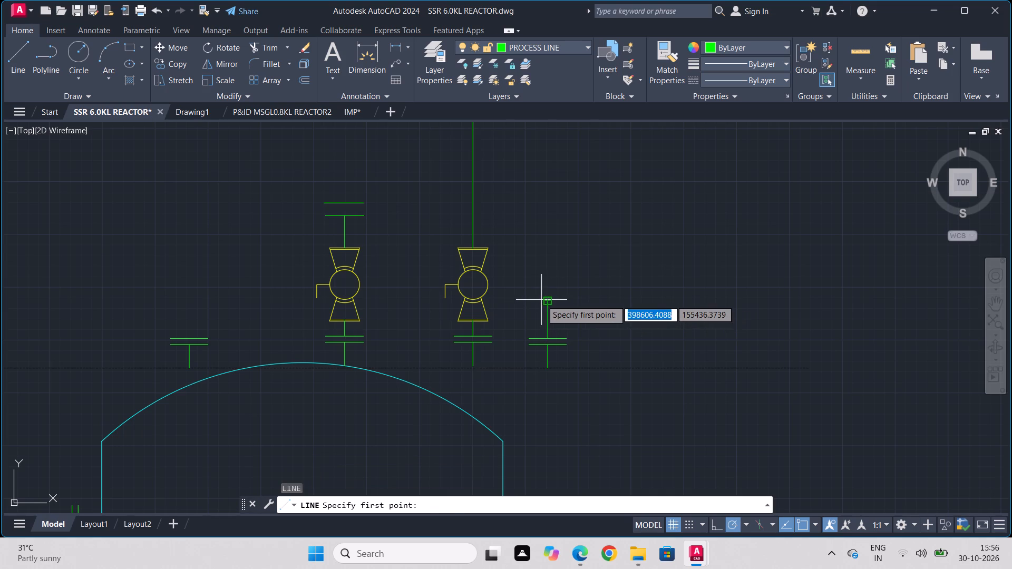
click(545, 300)
click(681, 299)
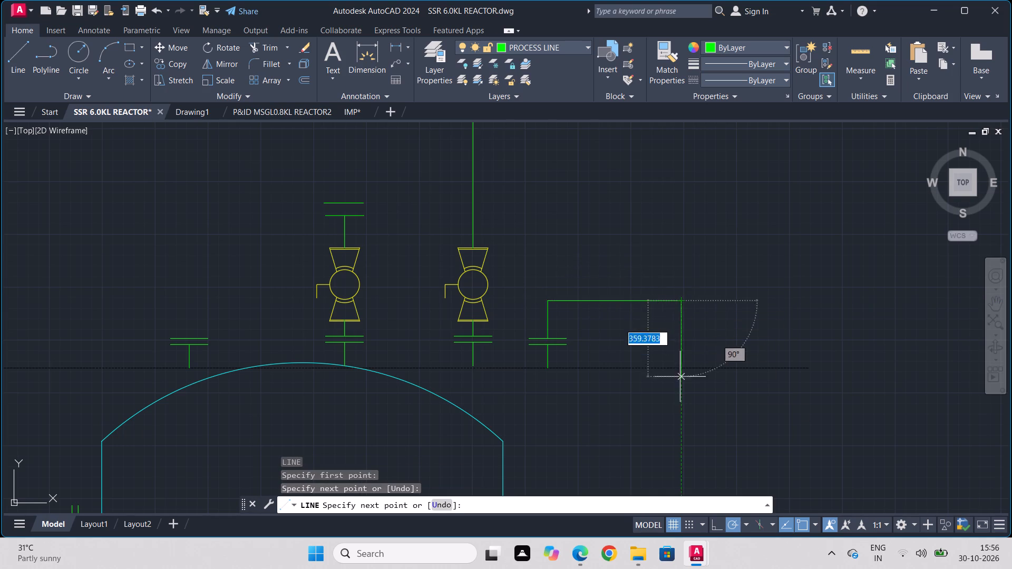
scroll(687, 406, down, 1)
middle_drag(689, 413, 639, 201)
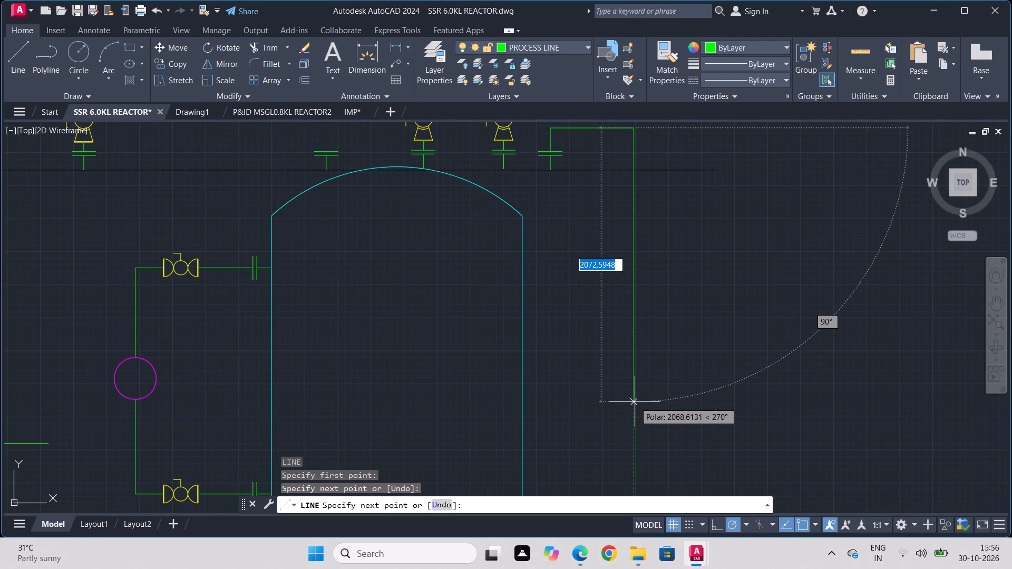
click(635, 402)
key(Escape)
Shorten the nozzle baseline's right end by about 919 units so it ends between the rightmost nozzle and the new downpipe.
click(675, 170)
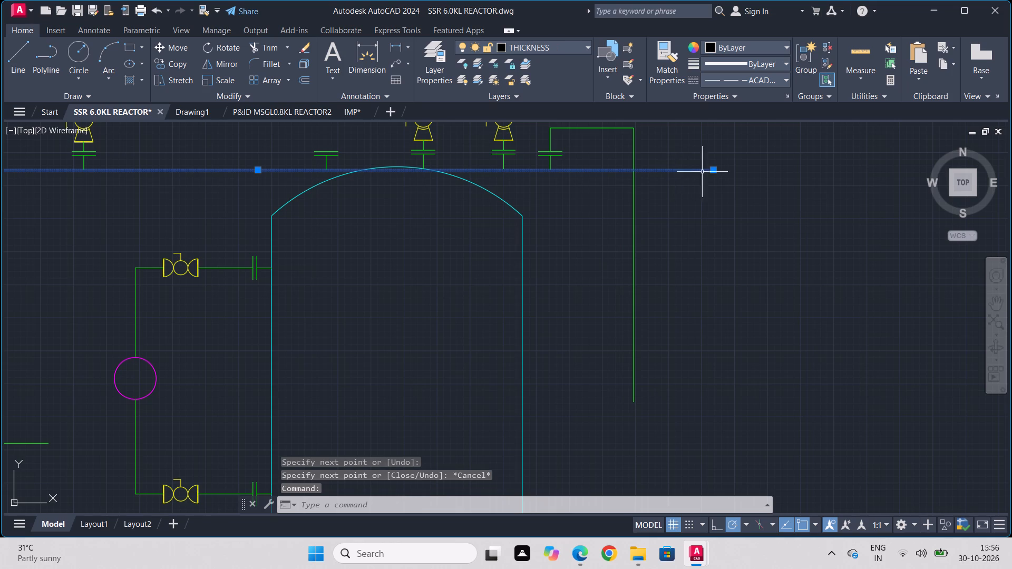
click(715, 171)
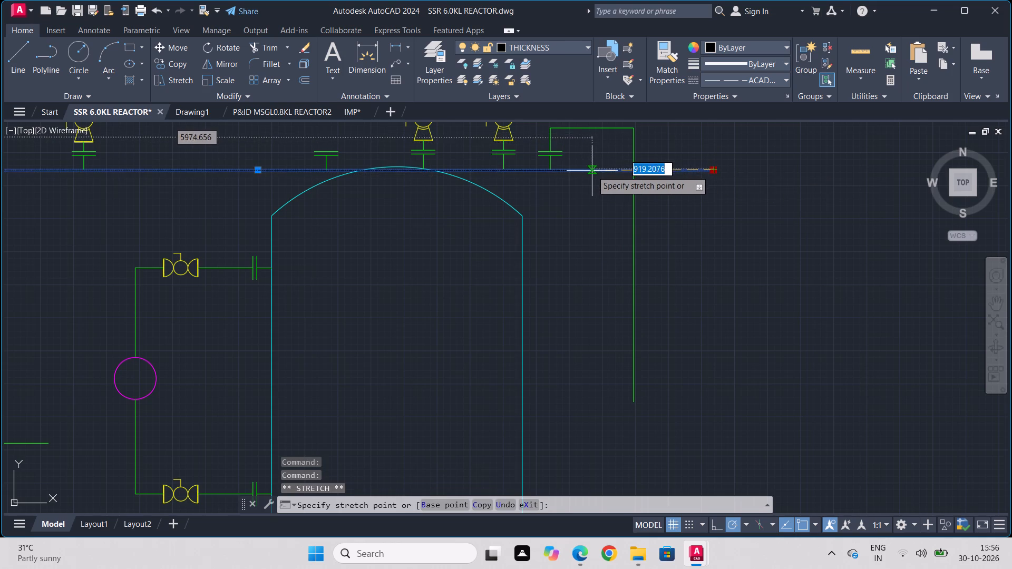
click(592, 171)
key(Escape)
scroll(487, 205, down, 1)
key(Escape)
scroll(325, 222, down, 1)
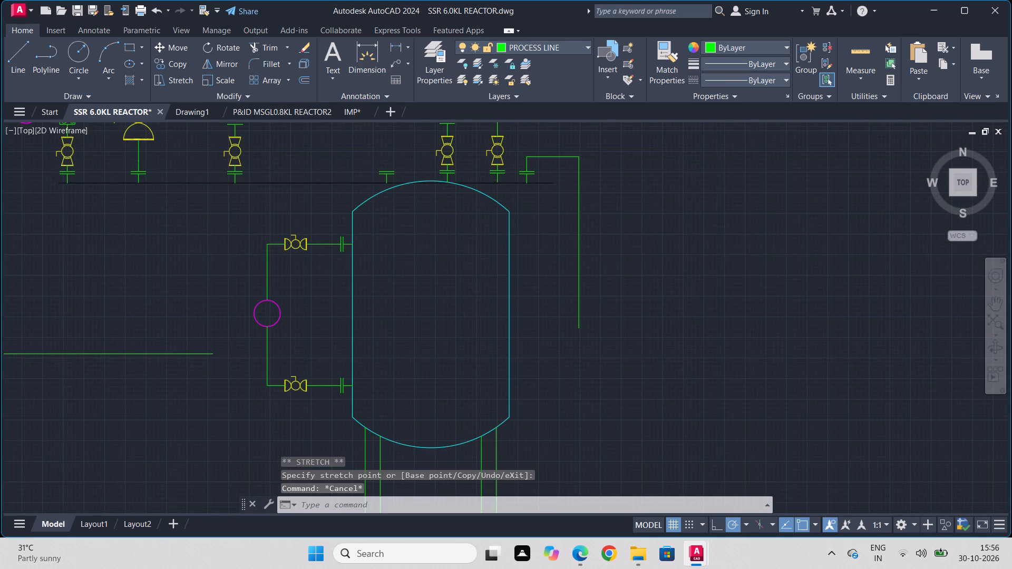
middle_drag(241, 205, 450, 228)
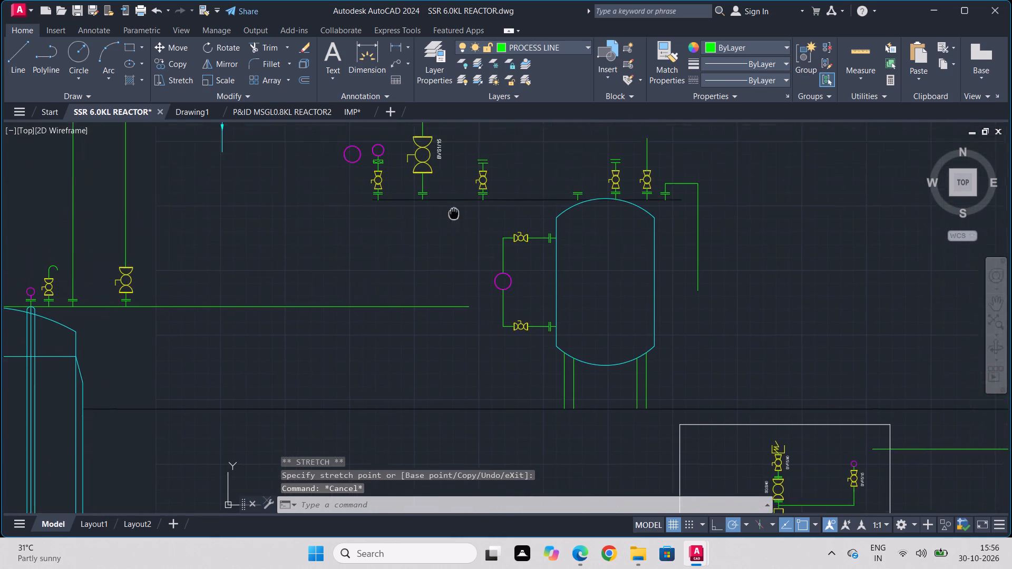
middle_drag(450, 228, 434, 296)
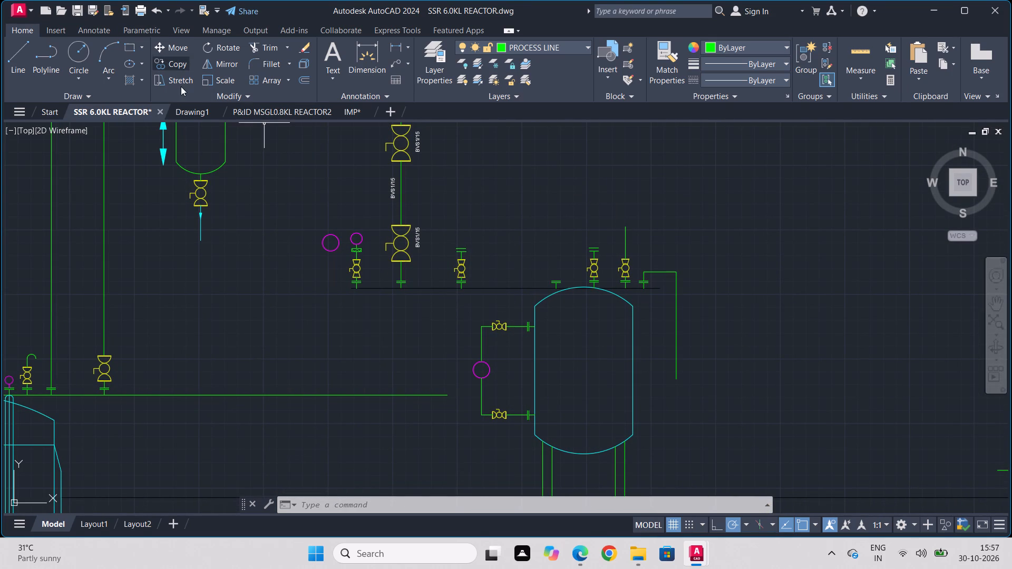
Draw a circle touching the top end of the open riser above the vessel's right-hand valve.
click(74, 56)
scroll(638, 241, up, 2)
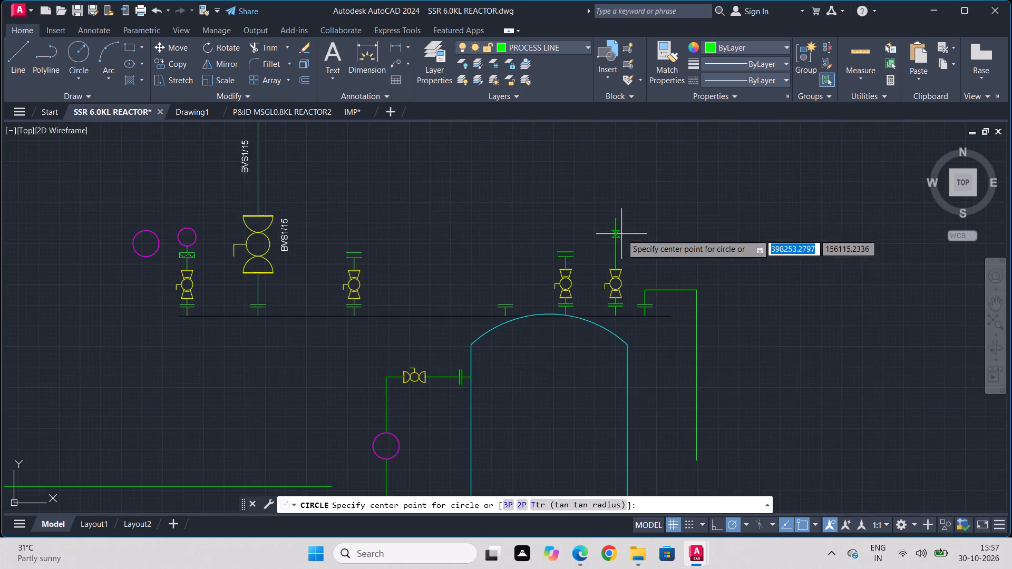
scroll(621, 234, up, 1)
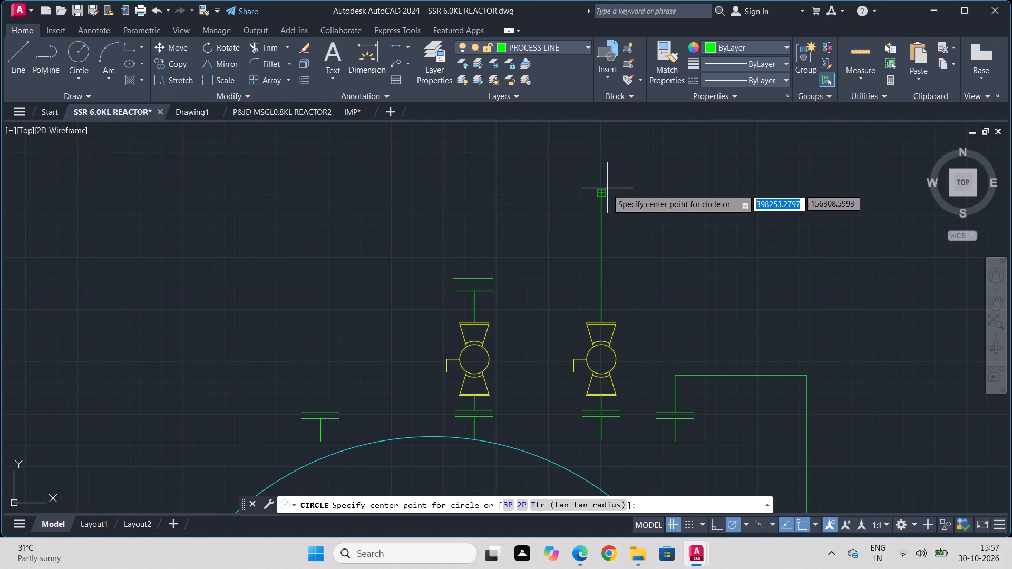
click(626, 192)
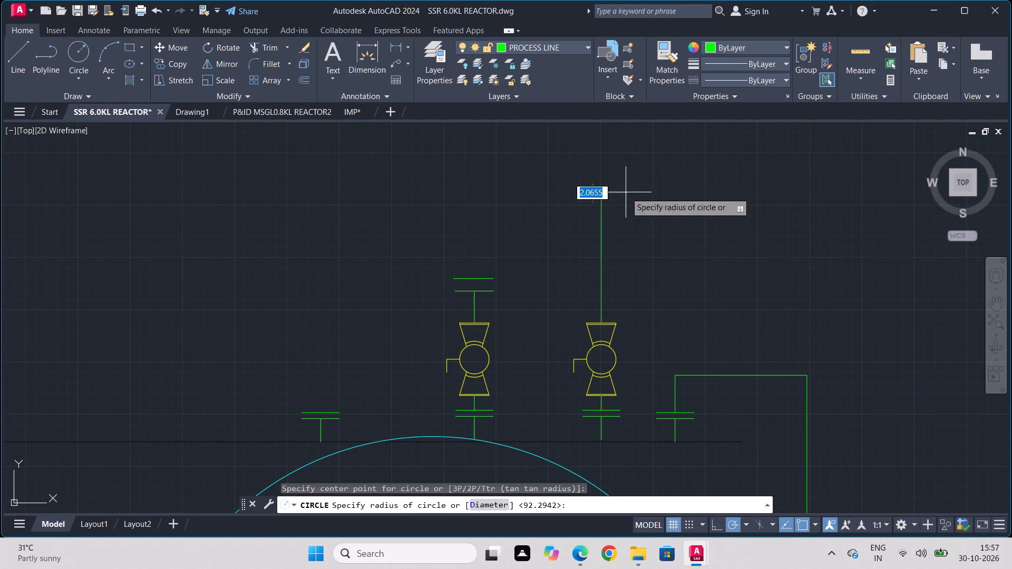
click(600, 194)
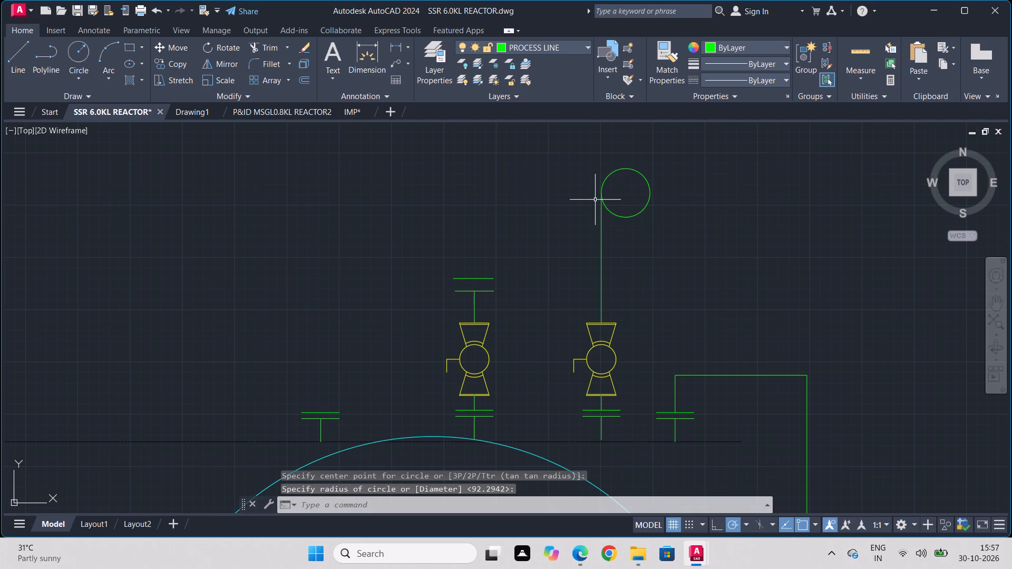
Draw a horizontal cutting line across the circle's lower part, and trim both to leave a gooseneck vent on the riser.
key(l)
key(Return)
click(604, 200)
click(721, 204)
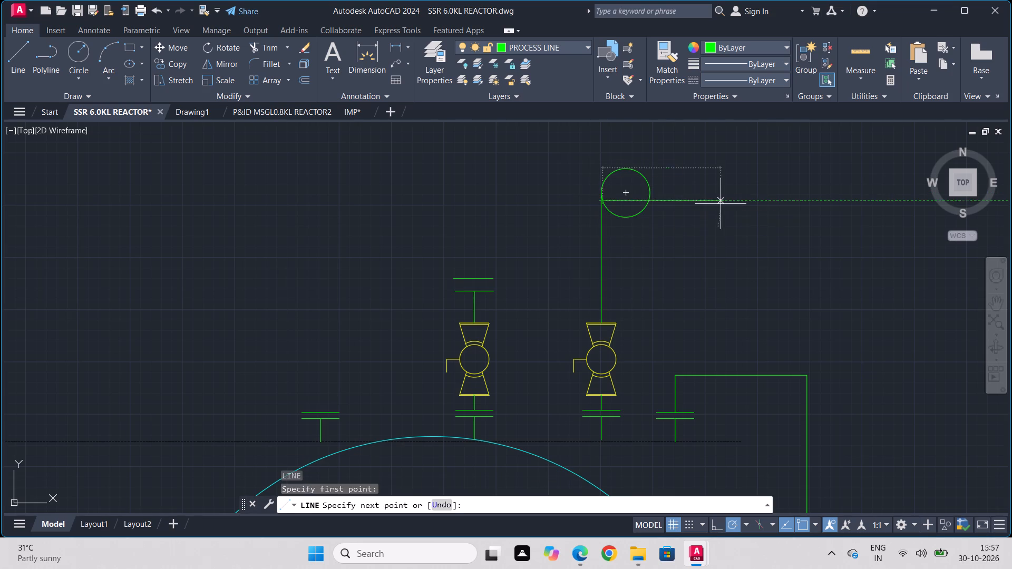
key(Escape)
key(t)
key(r)
key(Return)
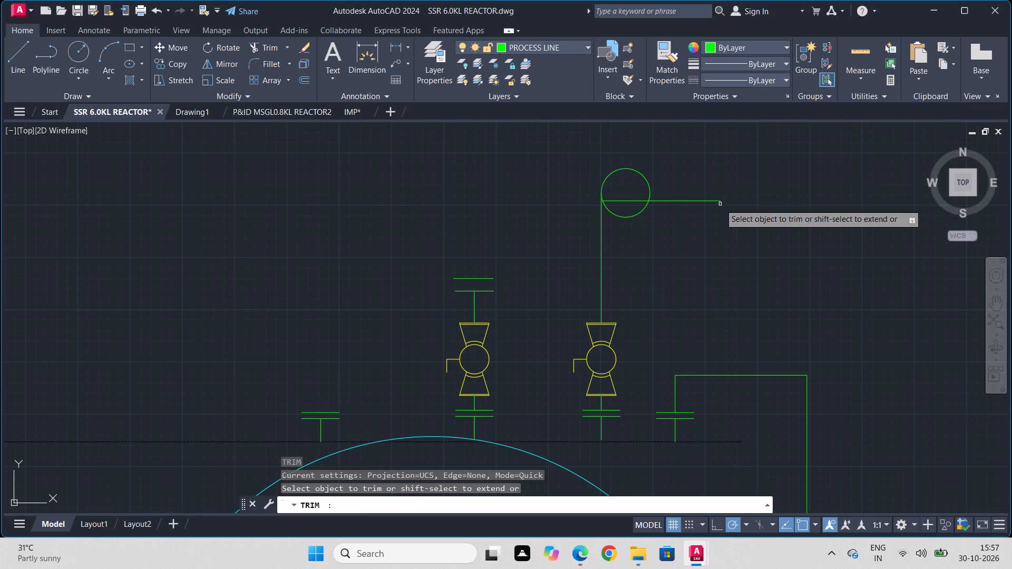
drag(678, 181, 642, 251)
drag(631, 240, 619, 192)
scroll(603, 208, up, 2)
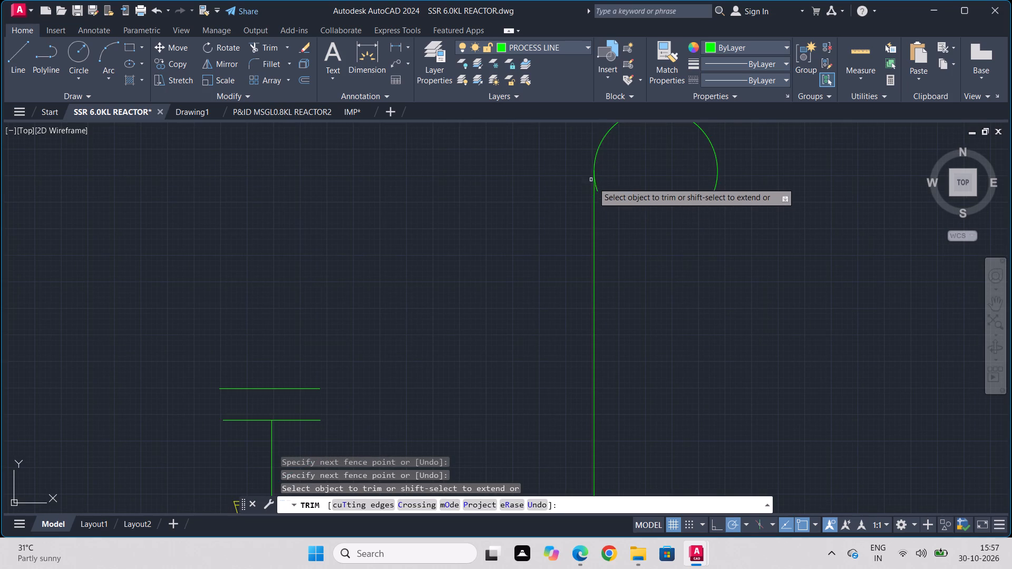
click(598, 188)
key(Escape)
Draw a vertical riser up from the upper flange of the valve assembly beside the BVS1/15 main line, ending level with the U-loop's branch.
scroll(611, 284, down, 1)
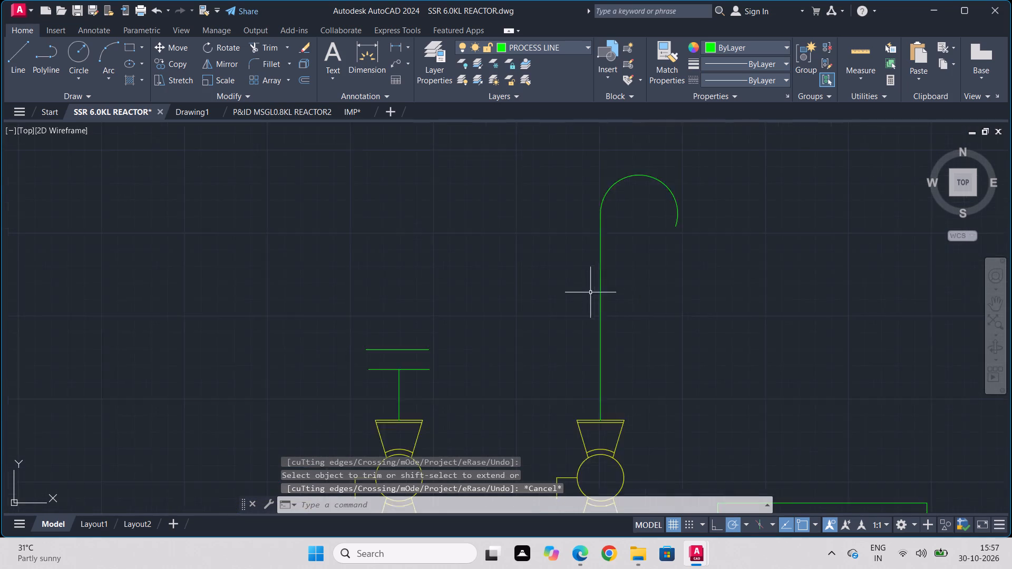
scroll(584, 298, down, 1)
middle_drag(571, 308, 659, 173)
scroll(624, 201, down, 1)
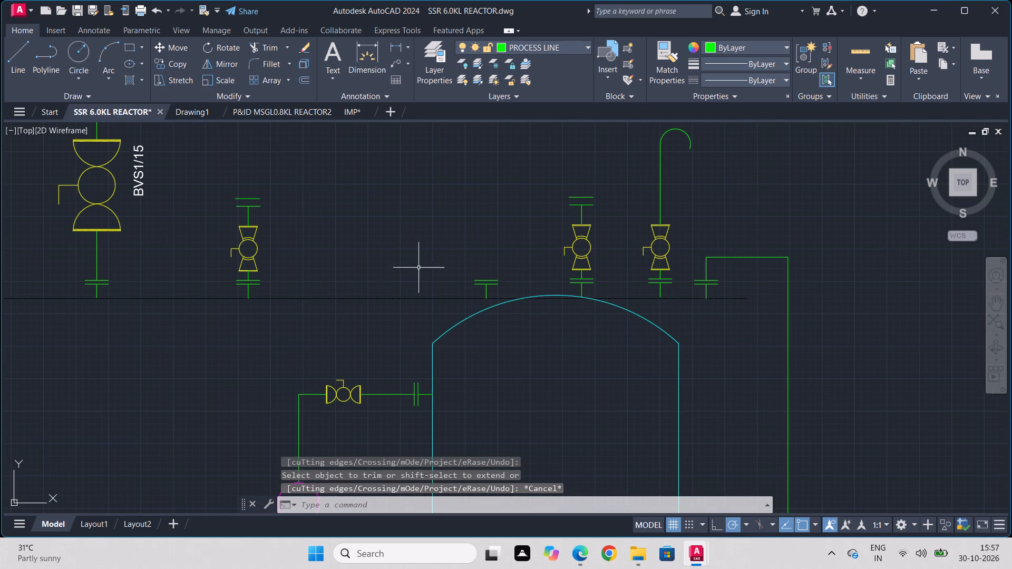
middle_drag(523, 252, 548, 251)
middle_drag(411, 244, 499, 242)
key(l)
key(Return)
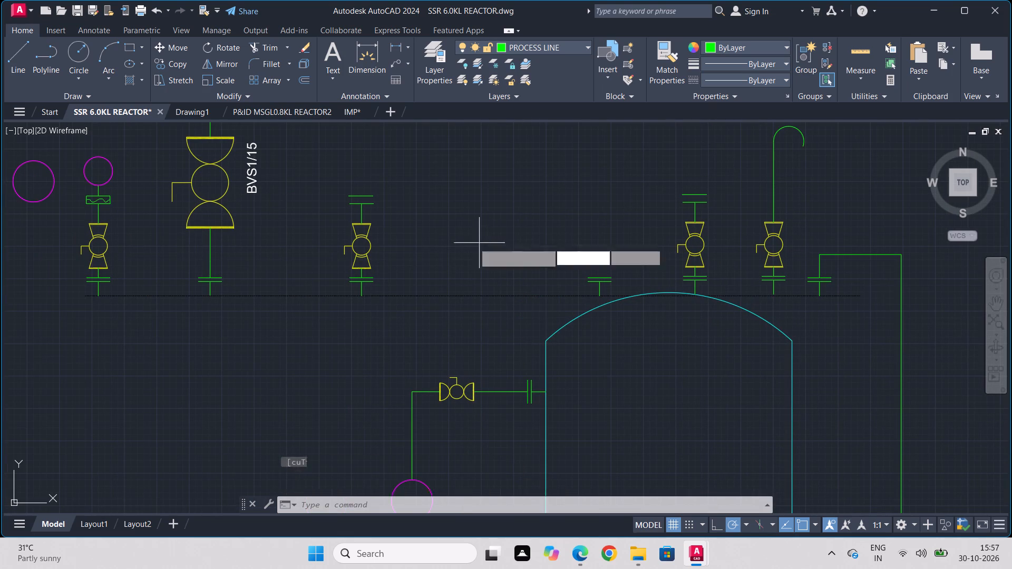
scroll(368, 196, up, 2)
click(349, 193)
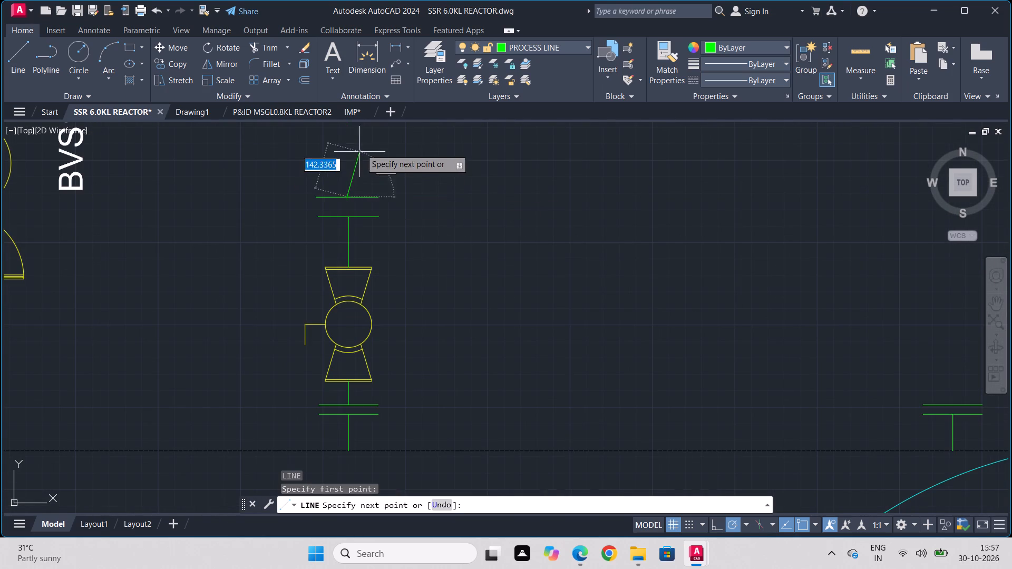
scroll(356, 134, down, 1)
middle_drag(352, 134, 359, 312)
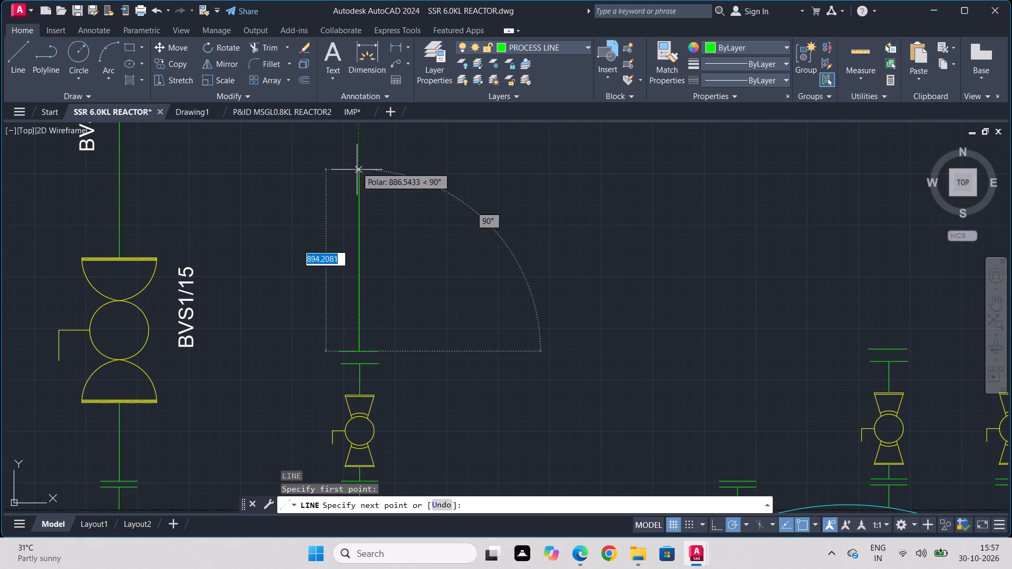
middle_drag(353, 156, 385, 336)
scroll(353, 156, down, 1)
middle_drag(391, 160, 396, 252)
scroll(396, 252, down, 1)
click(391, 218)
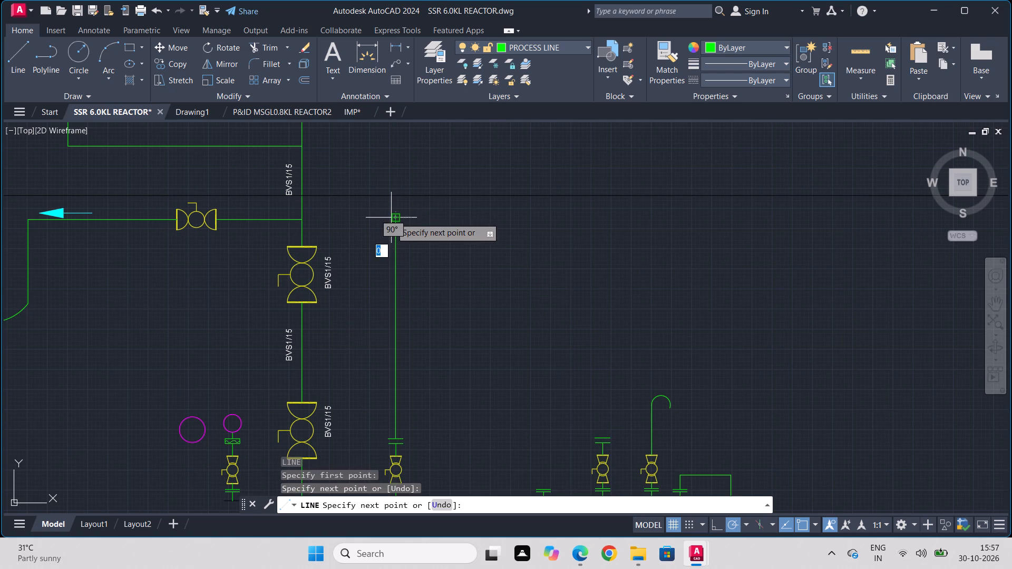
key(Escape)
Copy the black wavy break symbol from the pipe end beside the condenser onto the top of the new riser.
scroll(391, 217, down, 2)
middle_drag(441, 217, 714, 395)
scroll(715, 394, down, 1)
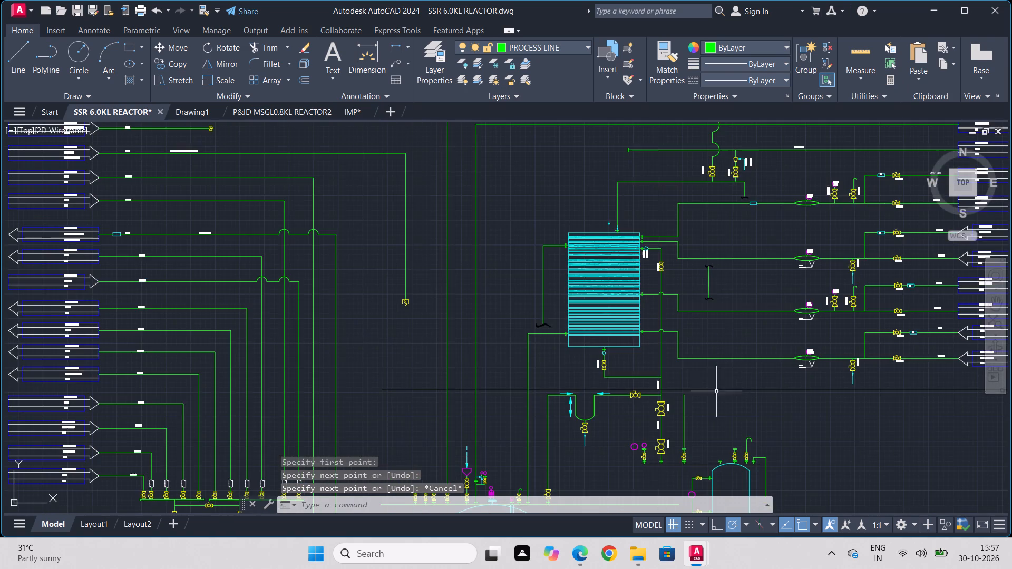
scroll(541, 307, up, 4)
click(589, 397)
click(571, 428)
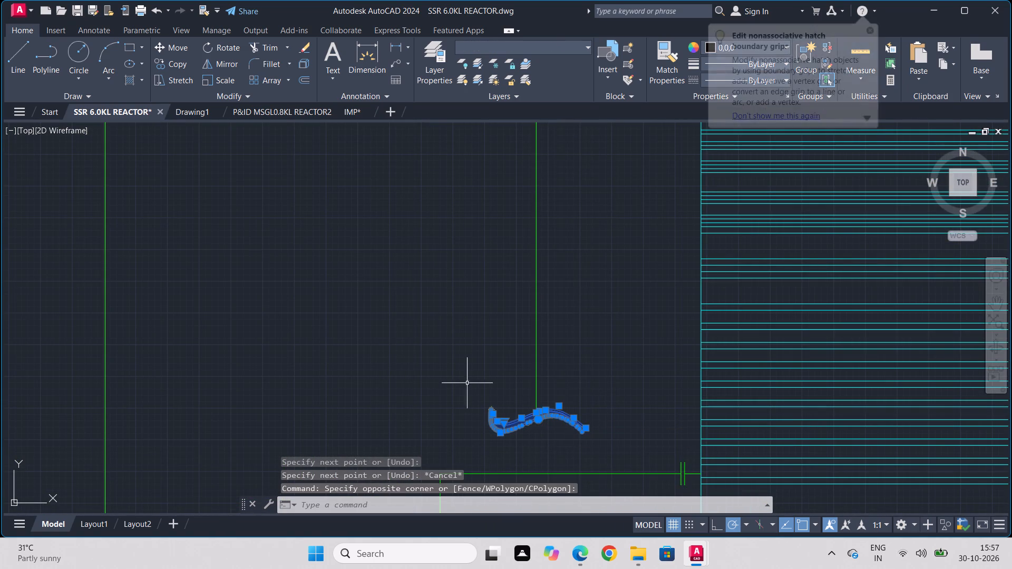
click(176, 60)
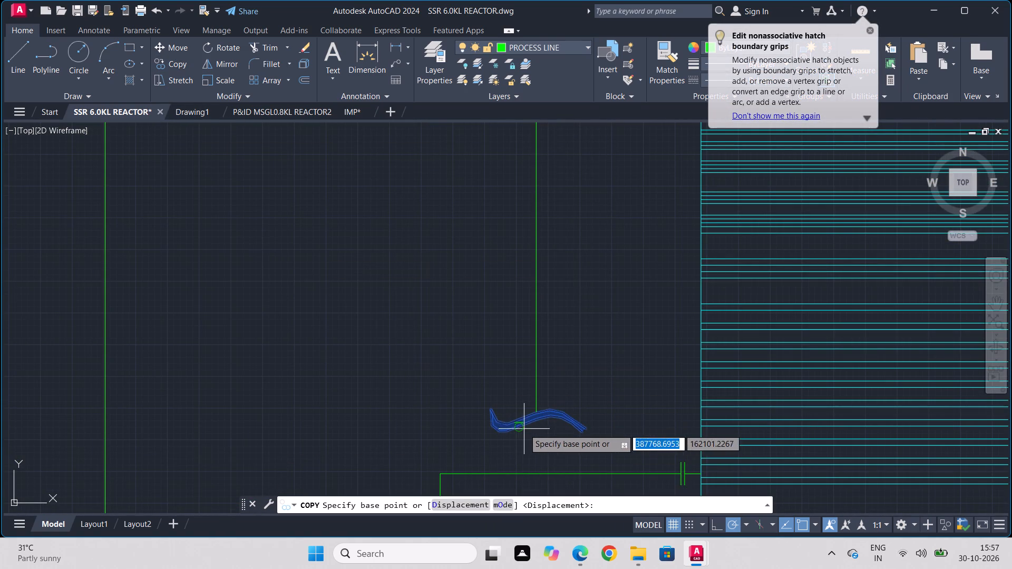
click(538, 424)
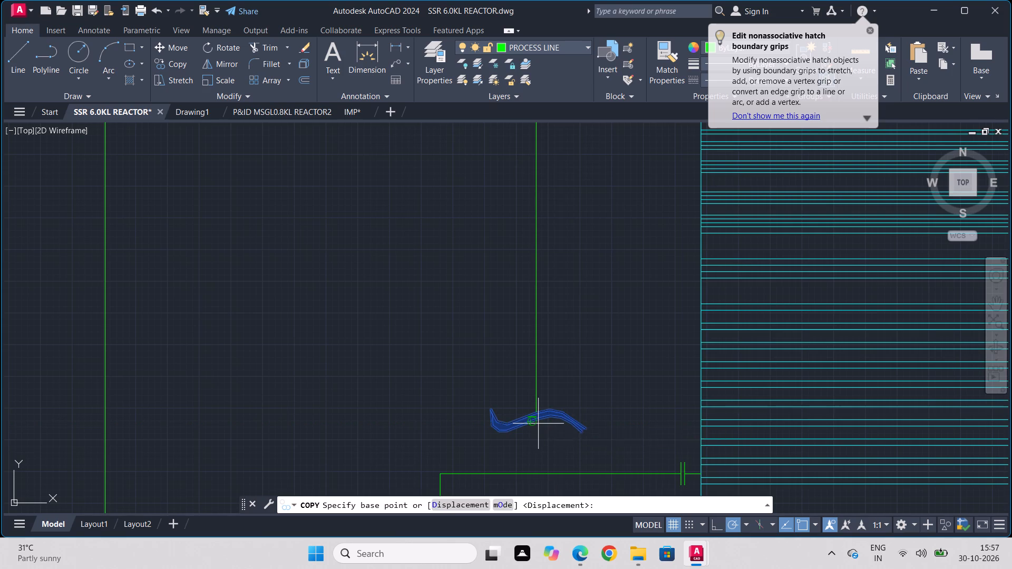
scroll(715, 460, down, 2)
middle_drag(715, 459, 381, 244)
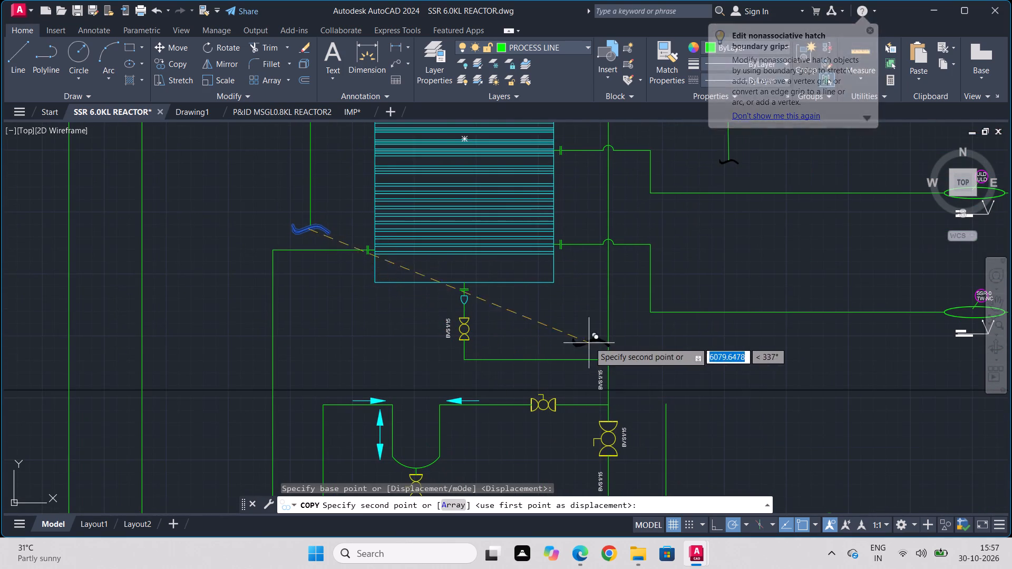
middle_drag(686, 433, 647, 325)
scroll(620, 289, up, 2)
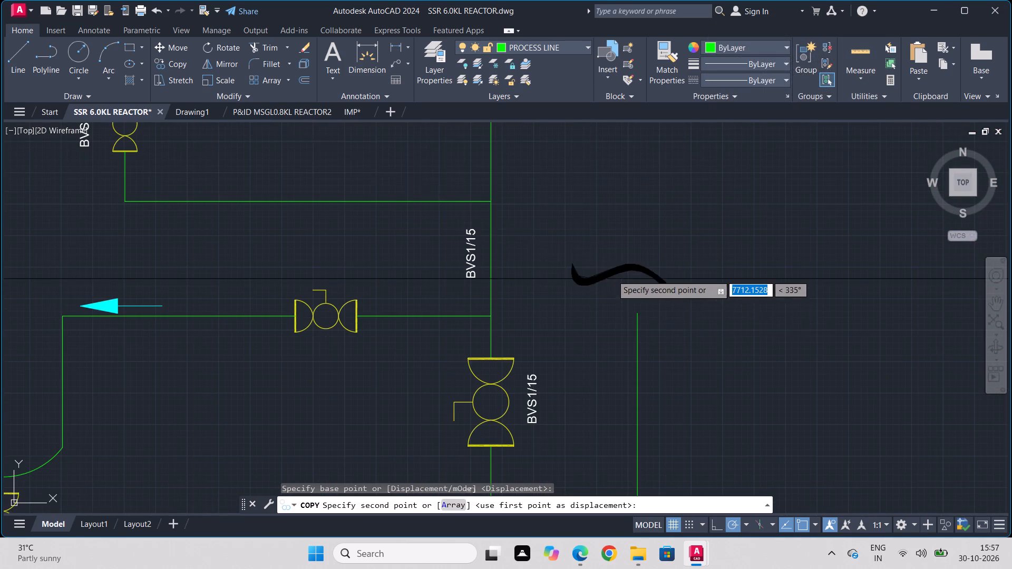
click(634, 311)
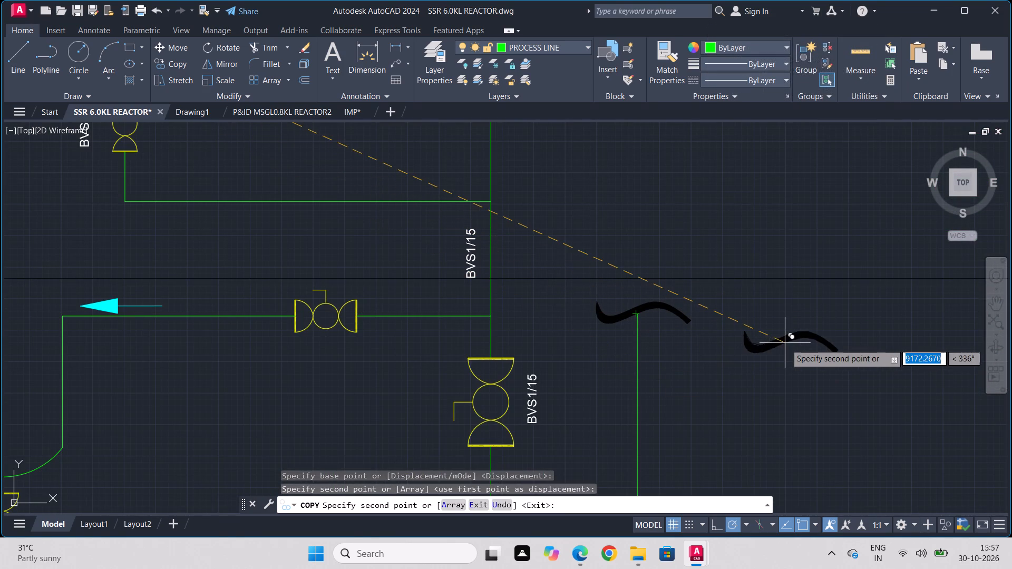
key(Escape)
Scale the copied break symbol down to a little over half size about the riser's top end.
click(683, 301)
click(674, 335)
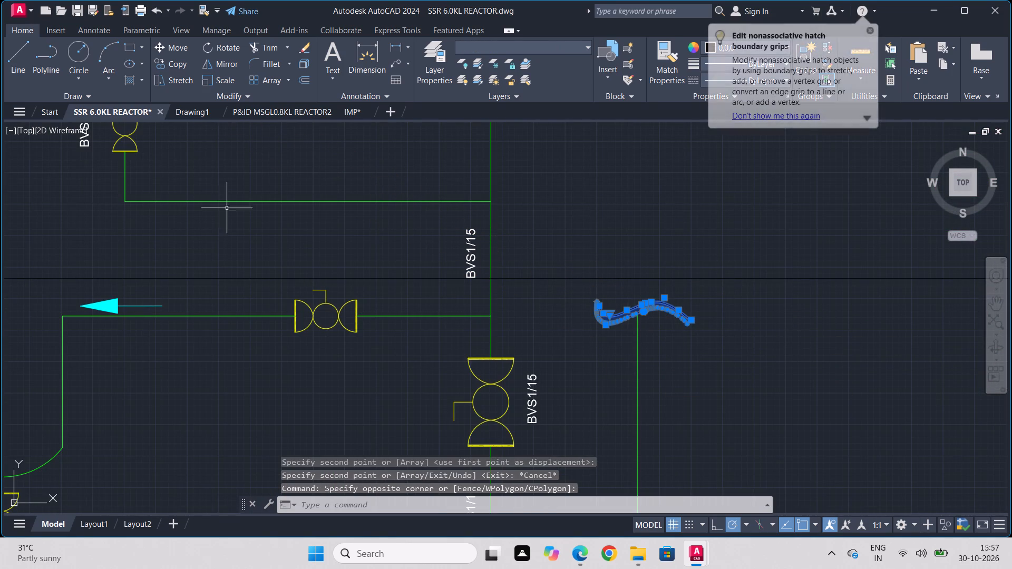
click(210, 77)
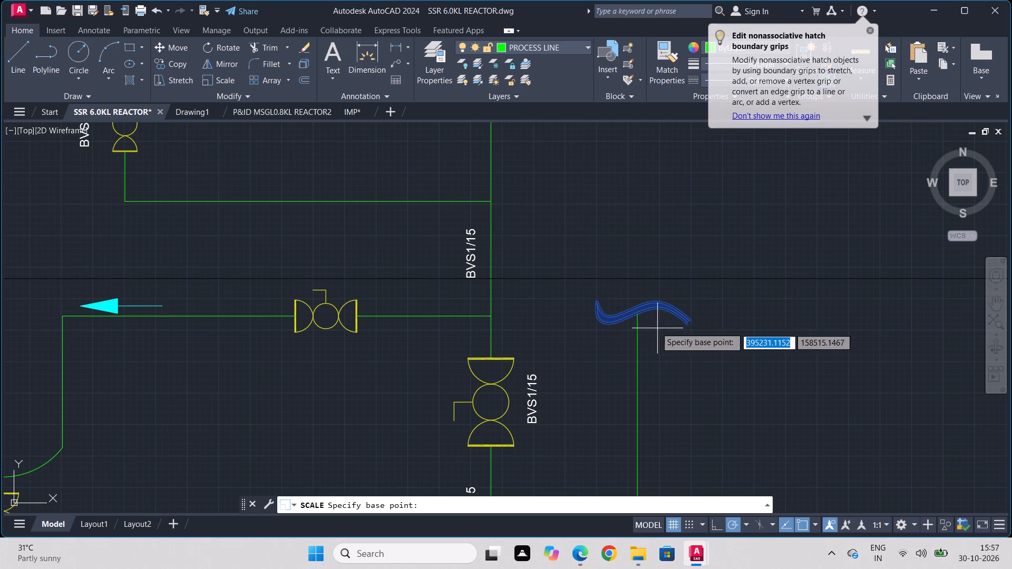
click(642, 317)
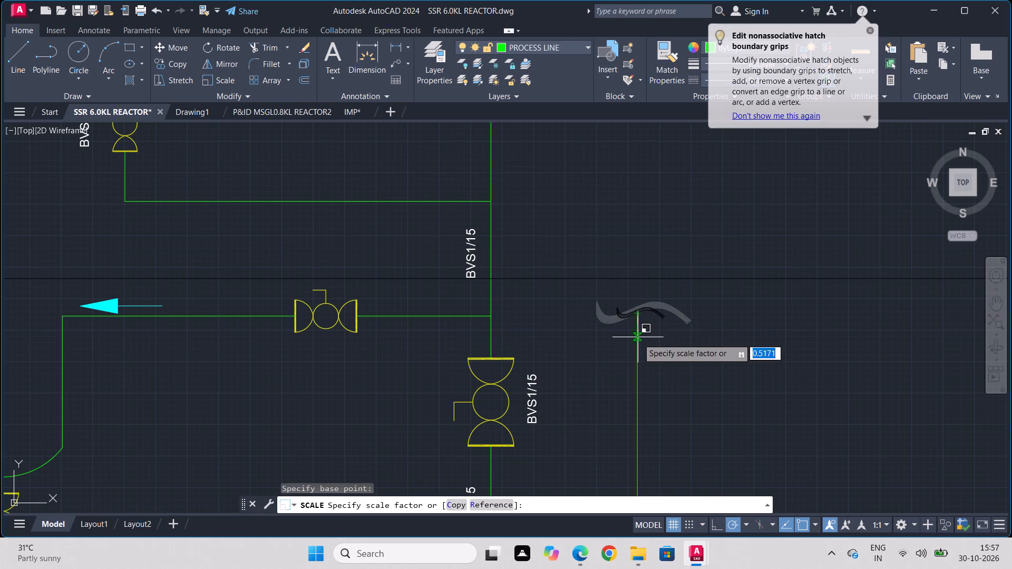
click(638, 342)
Delete the loose magenta circle beside the instrument on the leftmost nozzle assembly.
scroll(475, 385, down, 2)
middle_drag(487, 375, 492, 325)
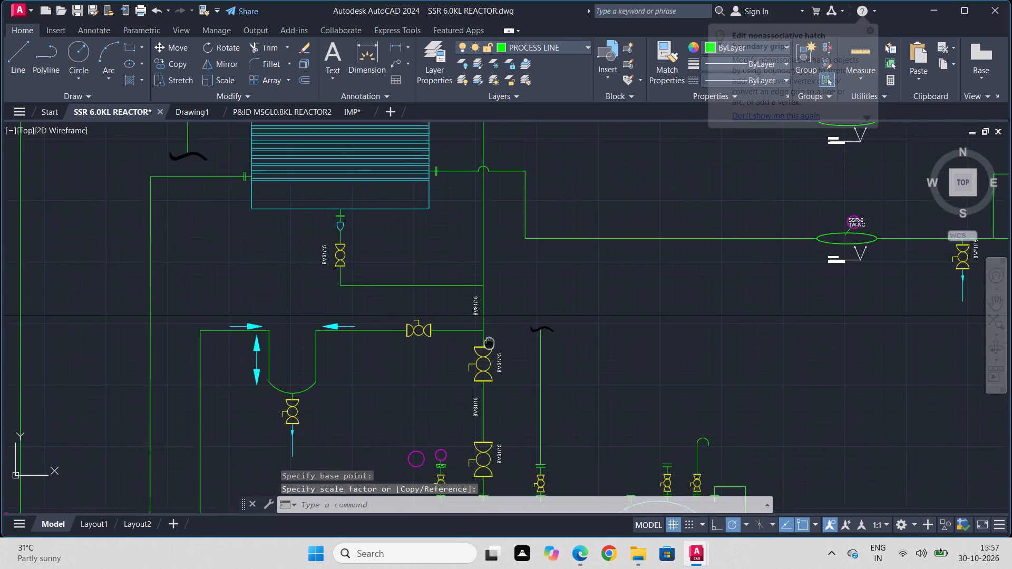
middle_drag(492, 325, 583, 219)
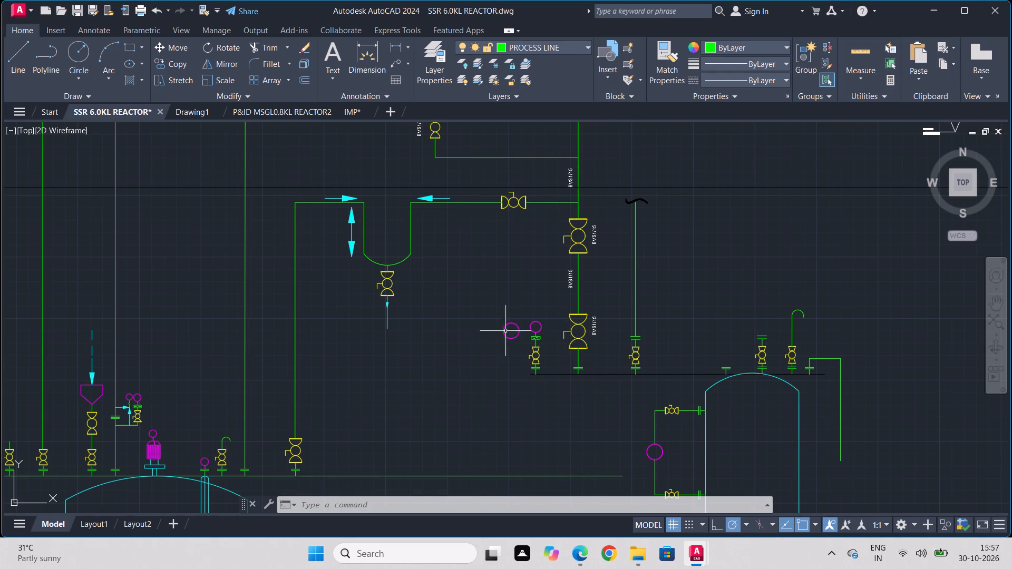
click(522, 312)
click(482, 342)
key(Delete)
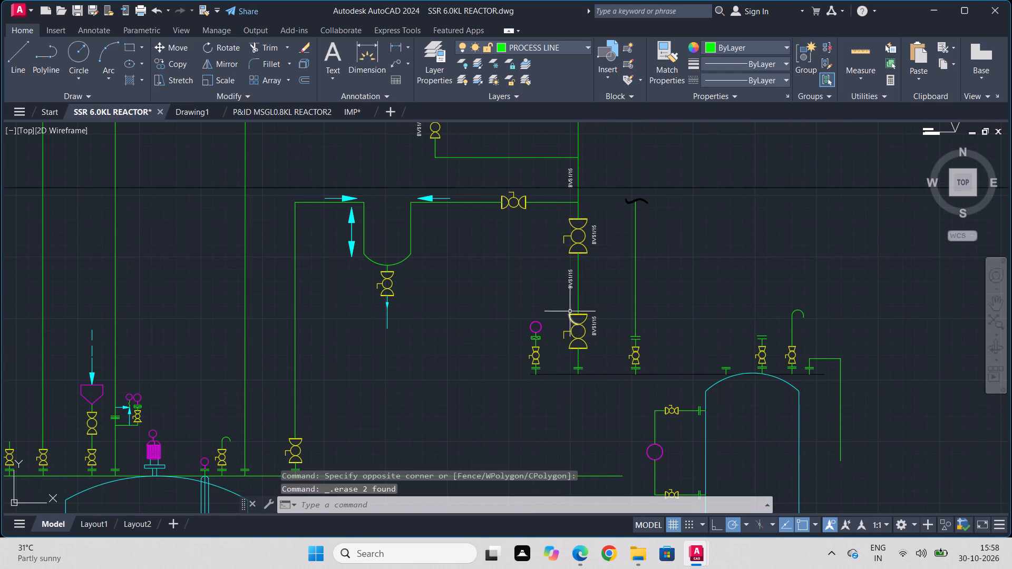
Copy the main line's BVS1/15 label beside the instrument nozzle's valve, the flanged riser's valve and the new riser.
click(570, 275)
click(160, 60)
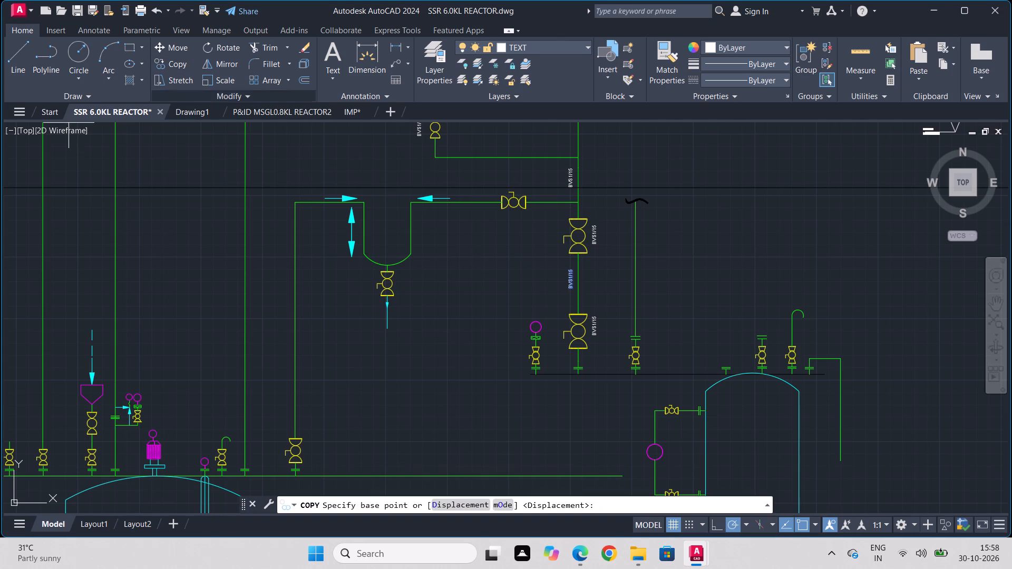
click(566, 293)
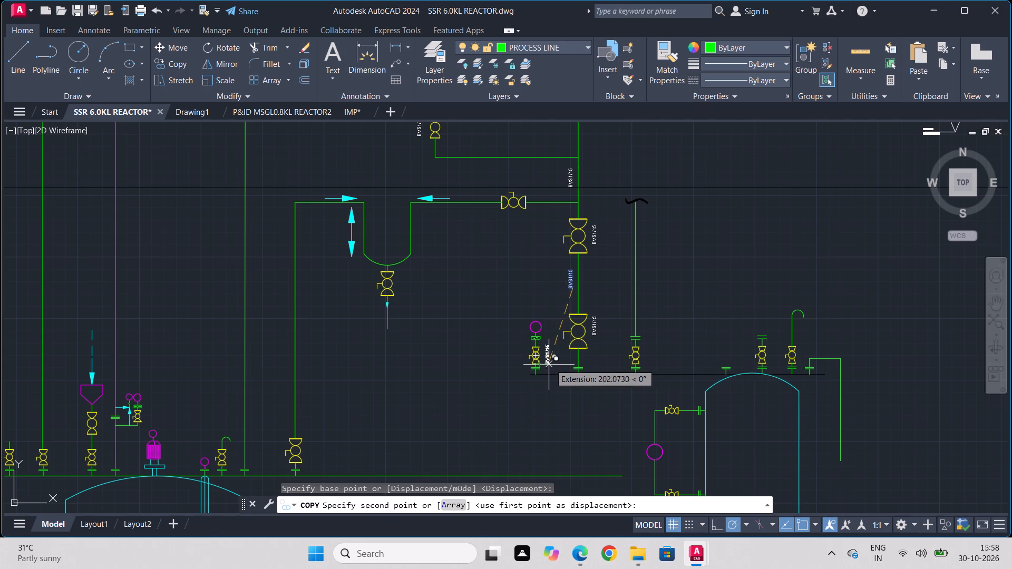
click(551, 365)
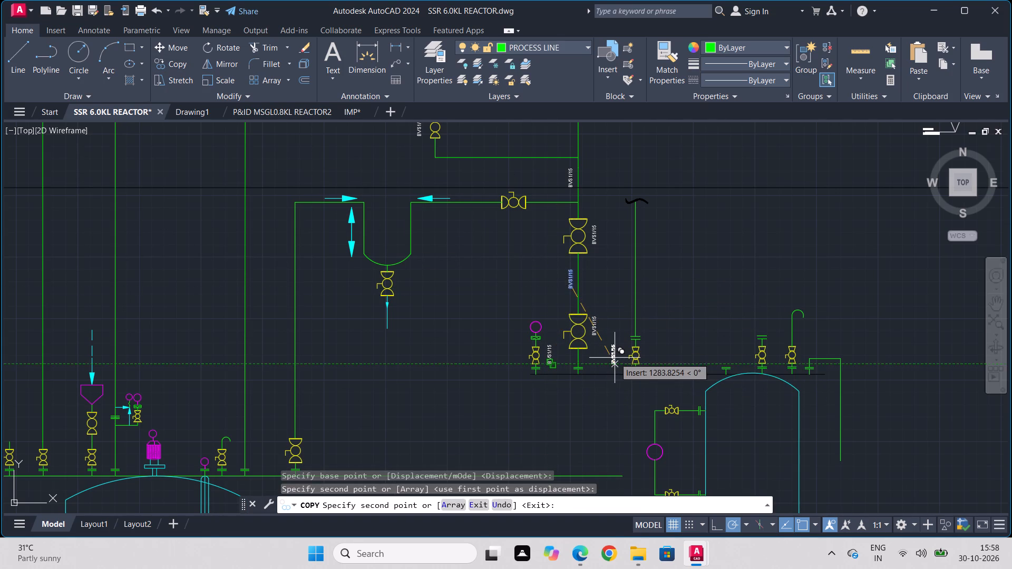
scroll(622, 353, up, 3)
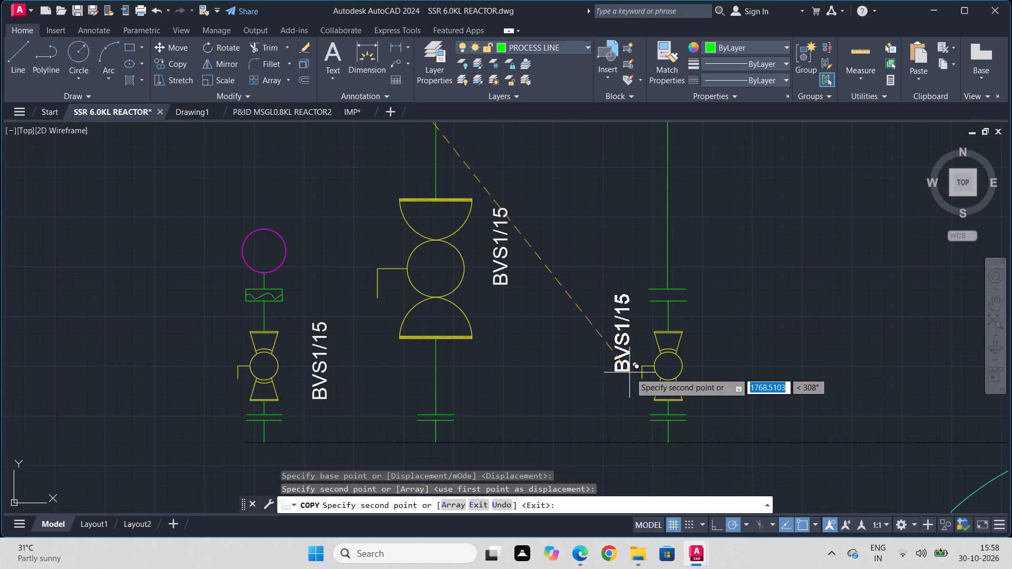
click(629, 372)
scroll(652, 191, down, 1)
middle_drag(652, 191, 638, 264)
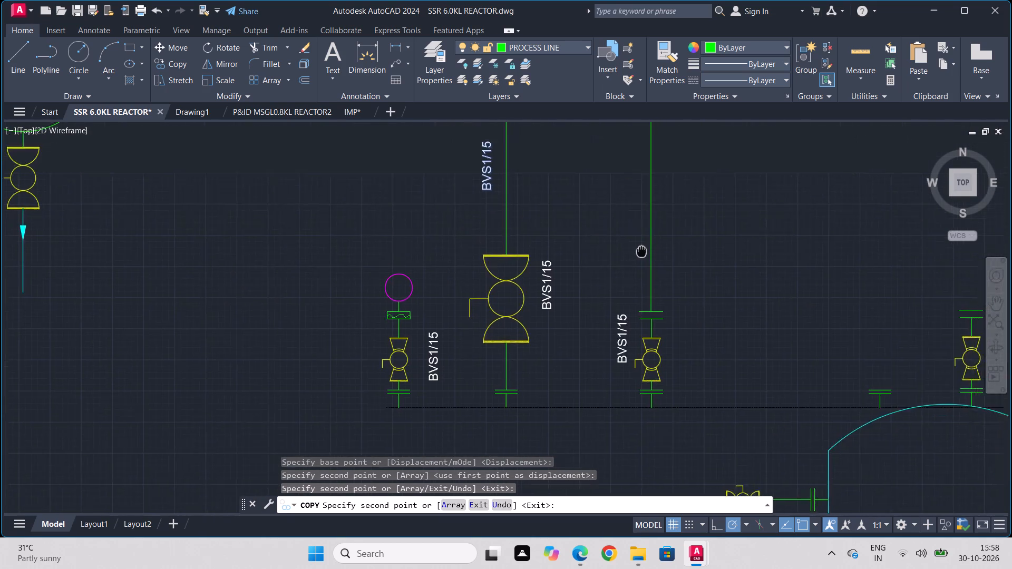
middle_drag(638, 264, 627, 315)
scroll(627, 315, down, 1)
click(625, 246)
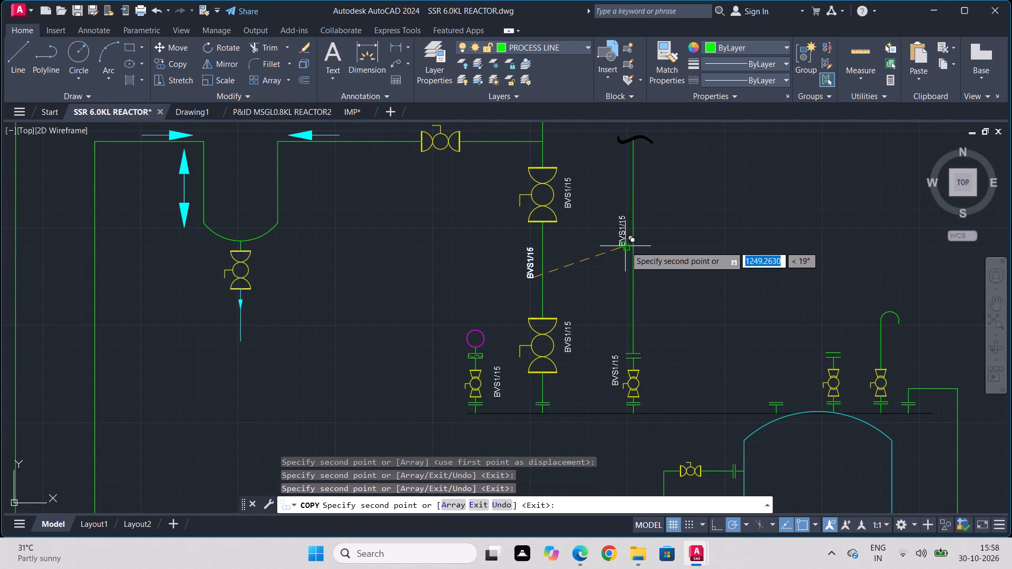
Copy the BVS1/15 label beside the two valves on the vessel's domed-top nozzles and the drain valve below the U-shaped loop.
click(814, 394)
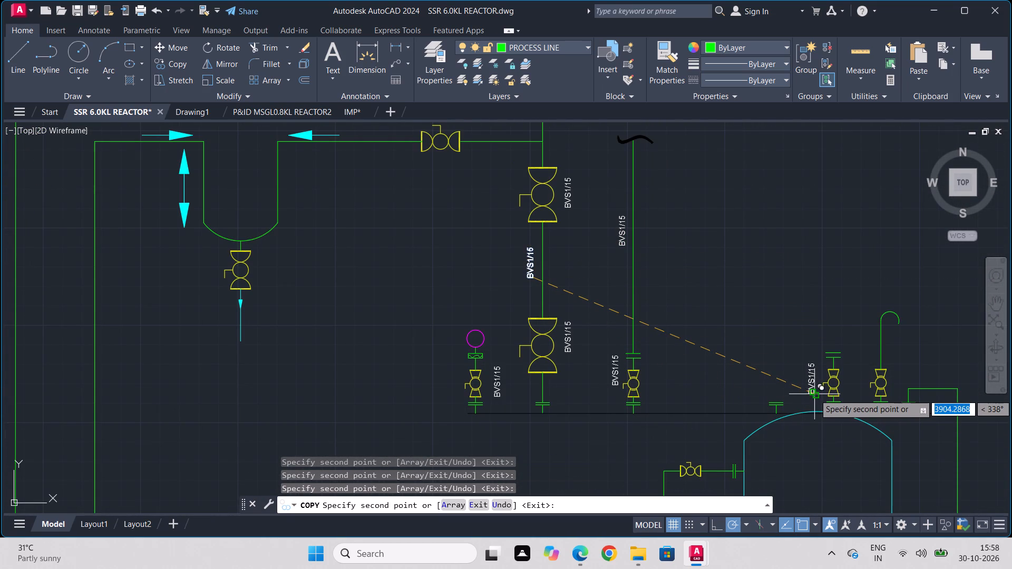
click(898, 382)
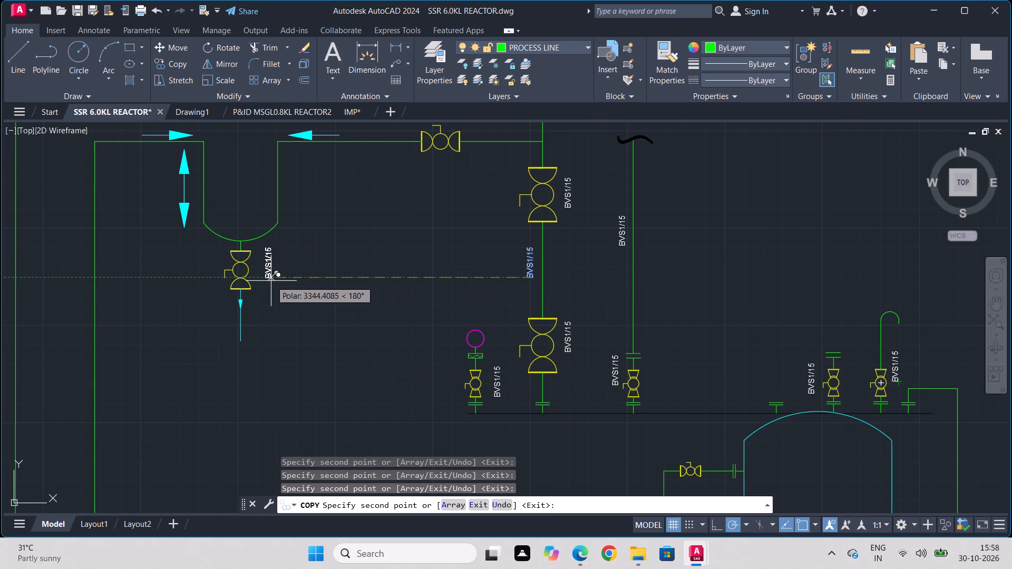
click(271, 281)
Place a spare BVS1/15 label in the open area below the horizontal branch valve and rotate it to read horizontally.
scroll(405, 312, down, 2)
middle_drag(406, 311, 600, 356)
scroll(582, 330, up, 1)
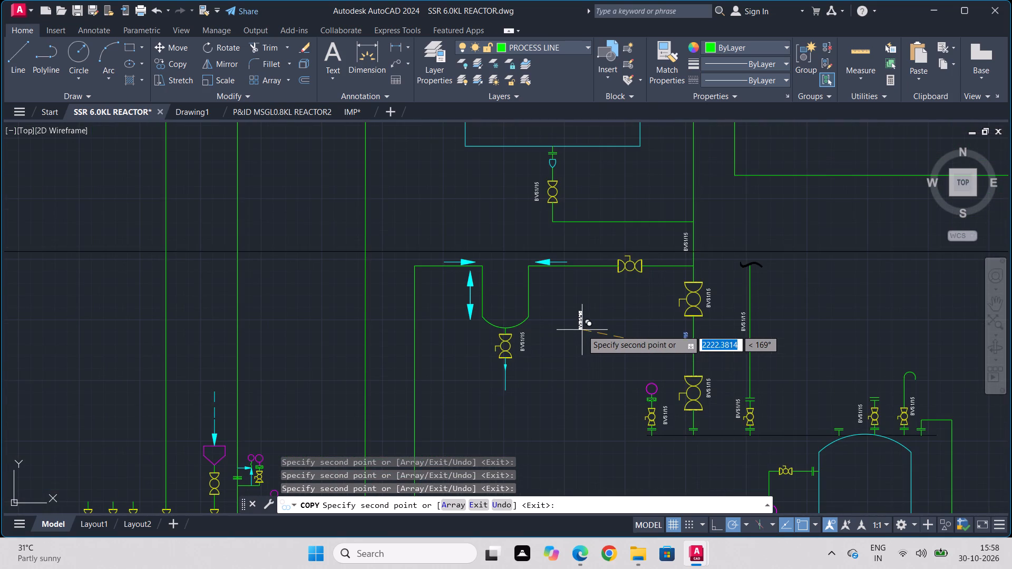
click(619, 321)
key(Escape)
click(638, 305)
click(591, 339)
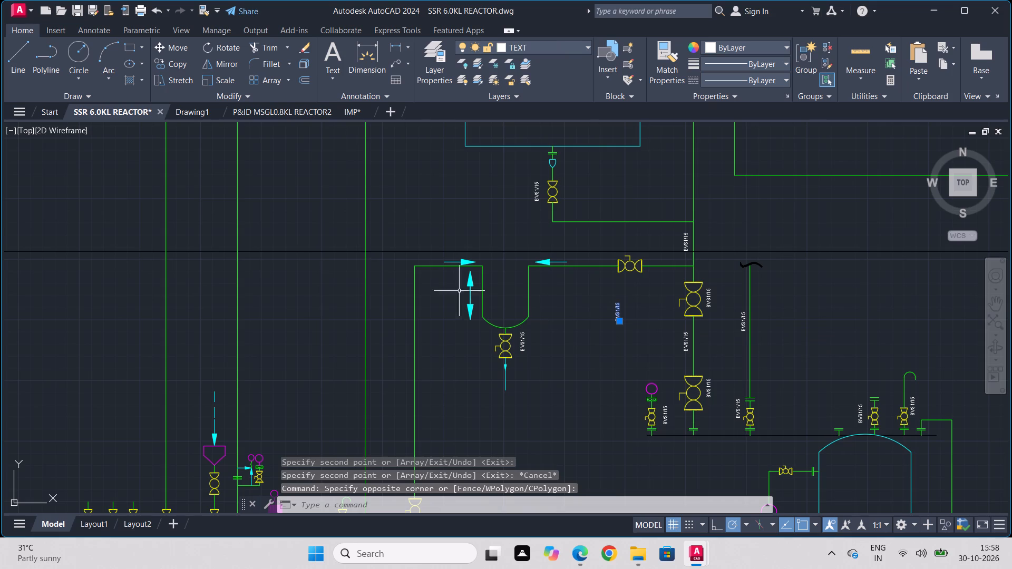
click(212, 50)
click(620, 325)
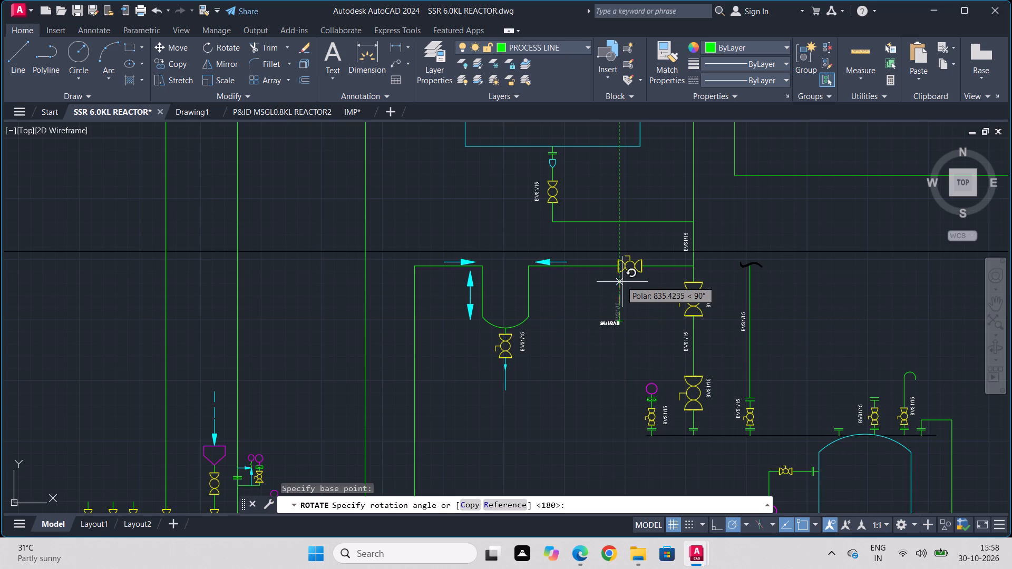
scroll(626, 380, up, 4)
scroll(626, 380, down, 2)
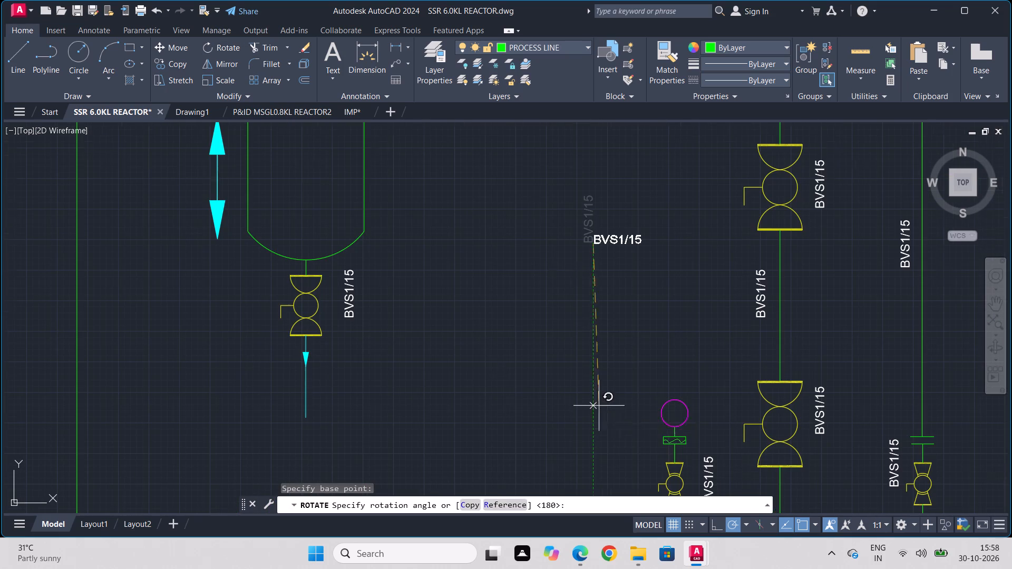
click(596, 409)
Copy the horizontal BVS1/15 label below the branch valve, above the branch line, between the facing arrows and over the line's far end.
click(648, 222)
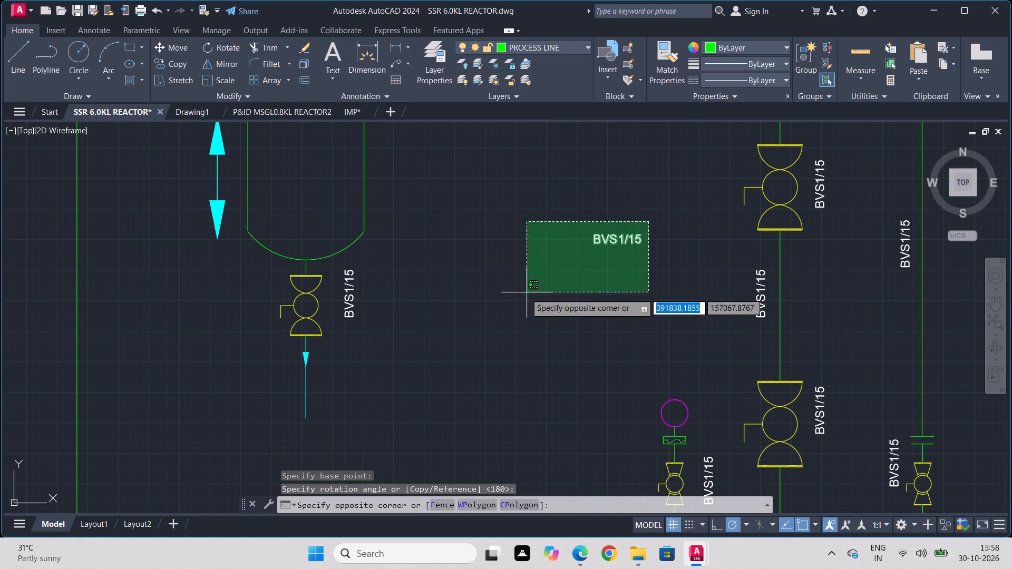
click(526, 294)
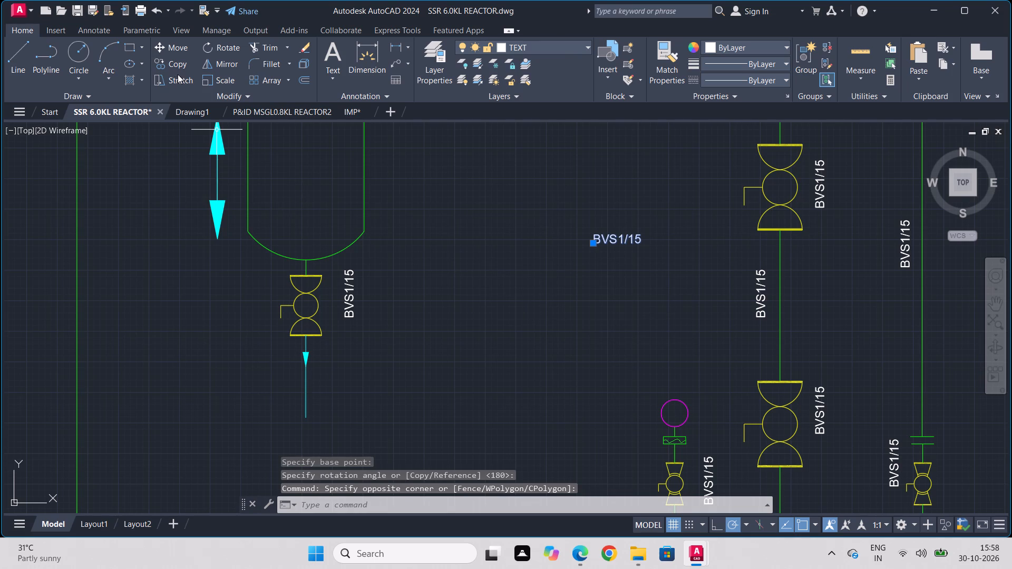
click(171, 57)
click(595, 245)
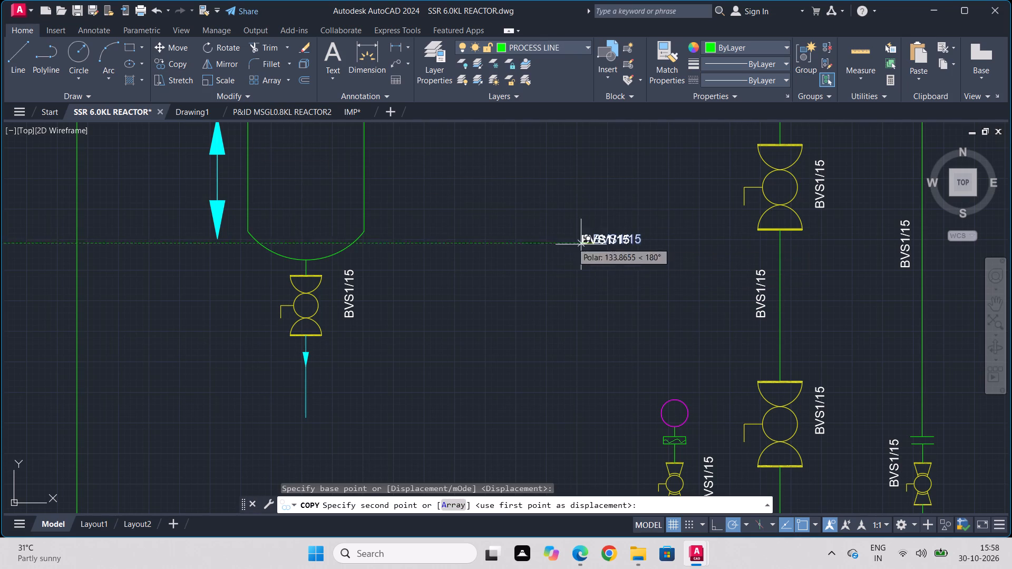
middle_drag(530, 156, 589, 451)
scroll(589, 451, down, 1)
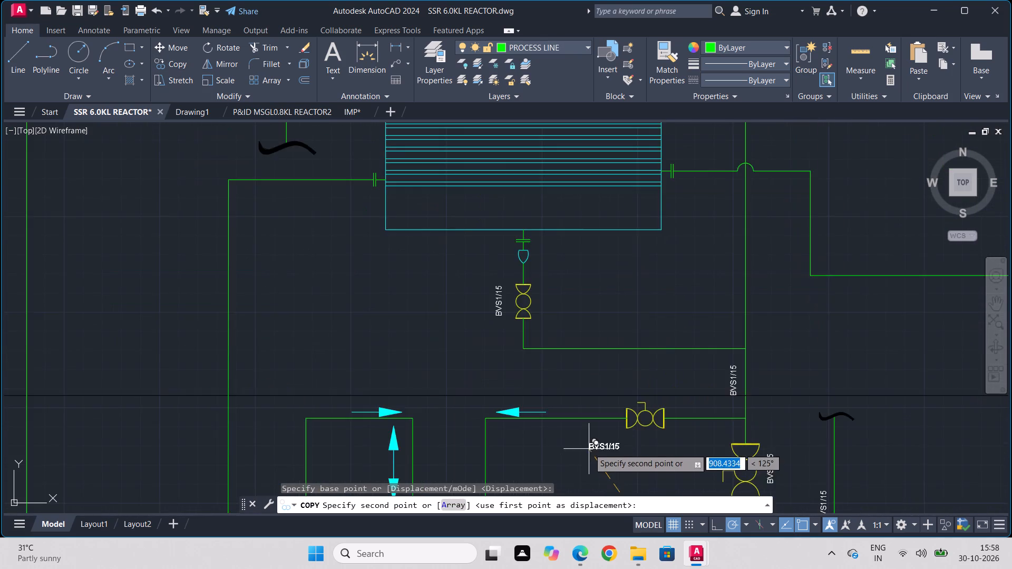
scroll(588, 448, up, 1)
click(663, 436)
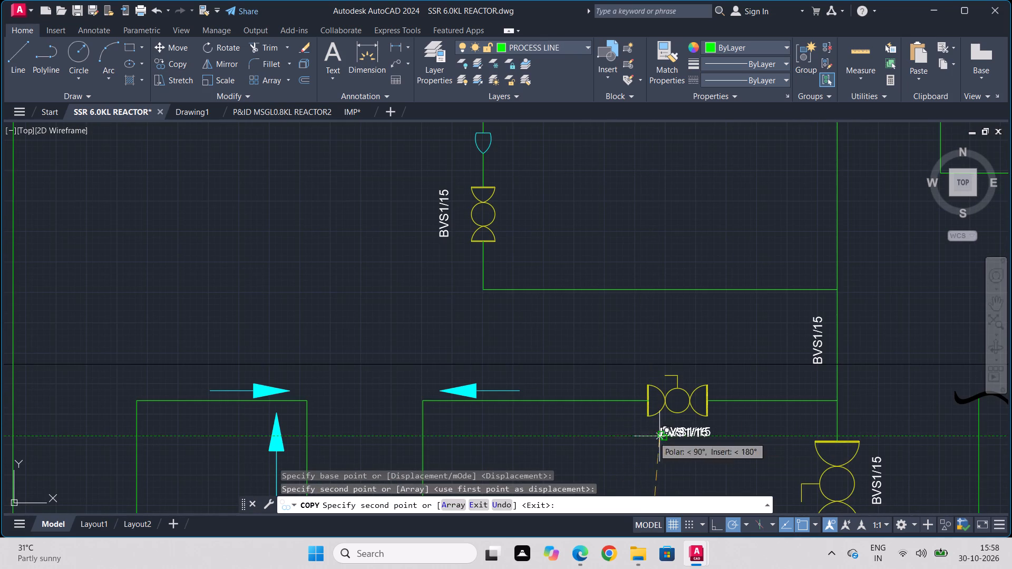
click(557, 391)
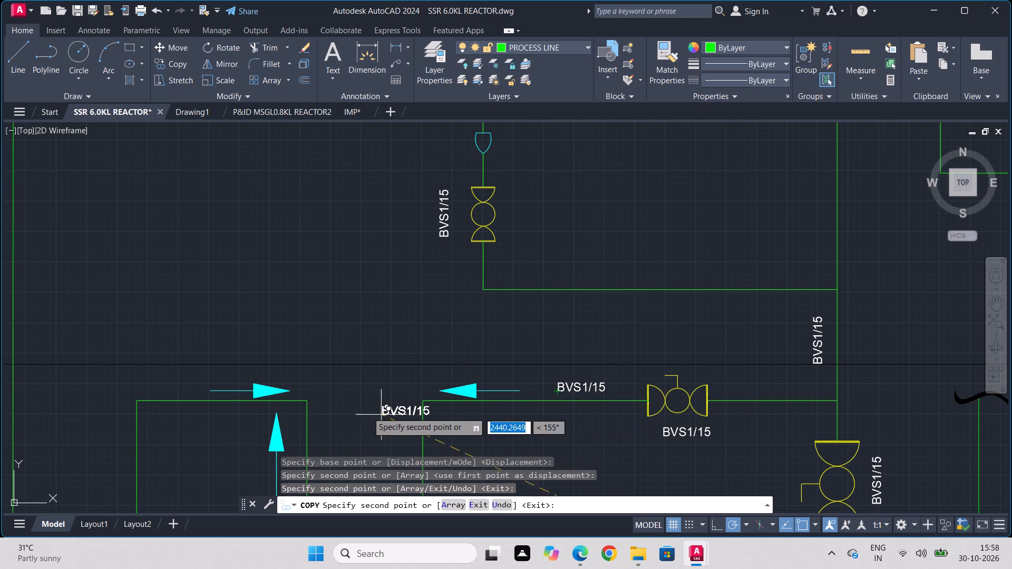
click(337, 397)
middle_drag(186, 390, 488, 381)
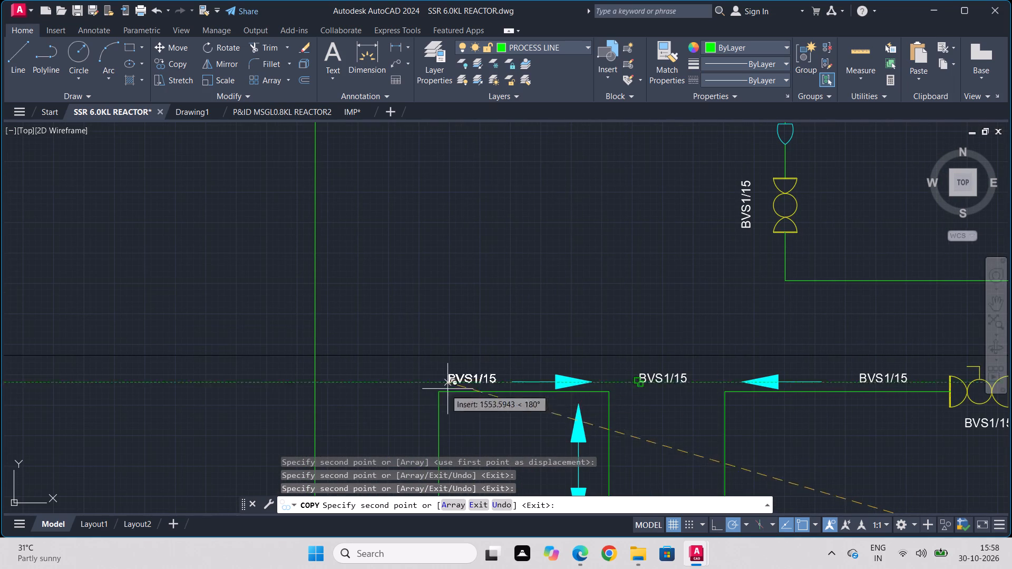
click(457, 386)
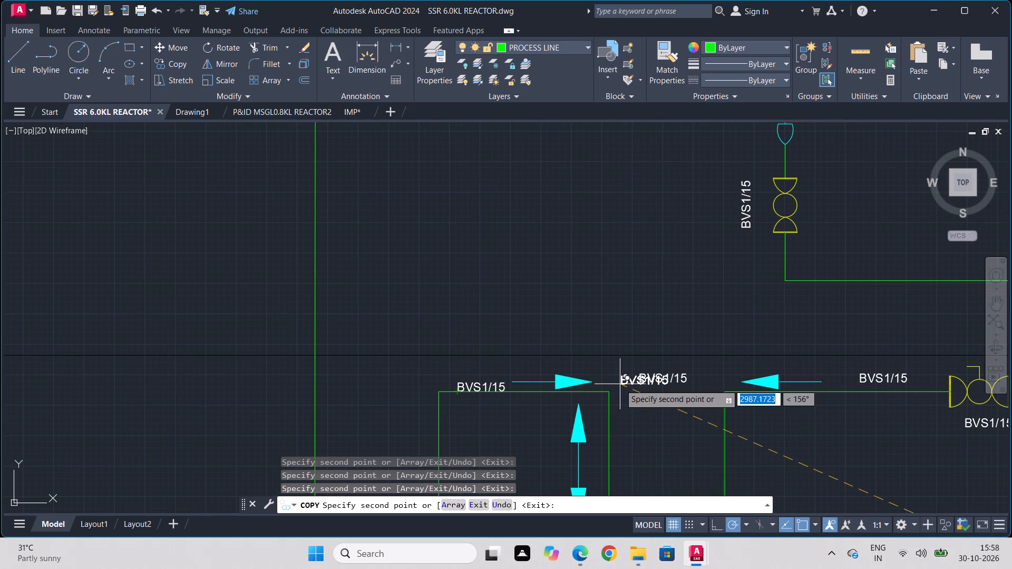
Copy BVS1/15 twice beside the condenser's bottom nozzle fitting and four times as a stack in the open area below the condenser.
middle_drag(743, 281, 539, 439)
scroll(538, 437, down, 1)
scroll(582, 348, up, 2)
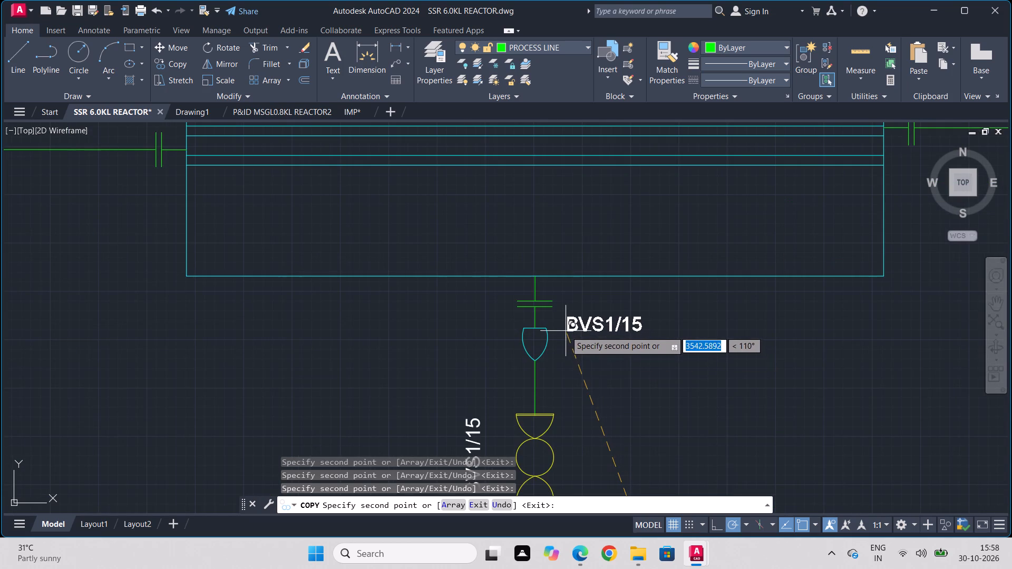
click(565, 329)
click(562, 357)
middle_drag(345, 414, 551, 351)
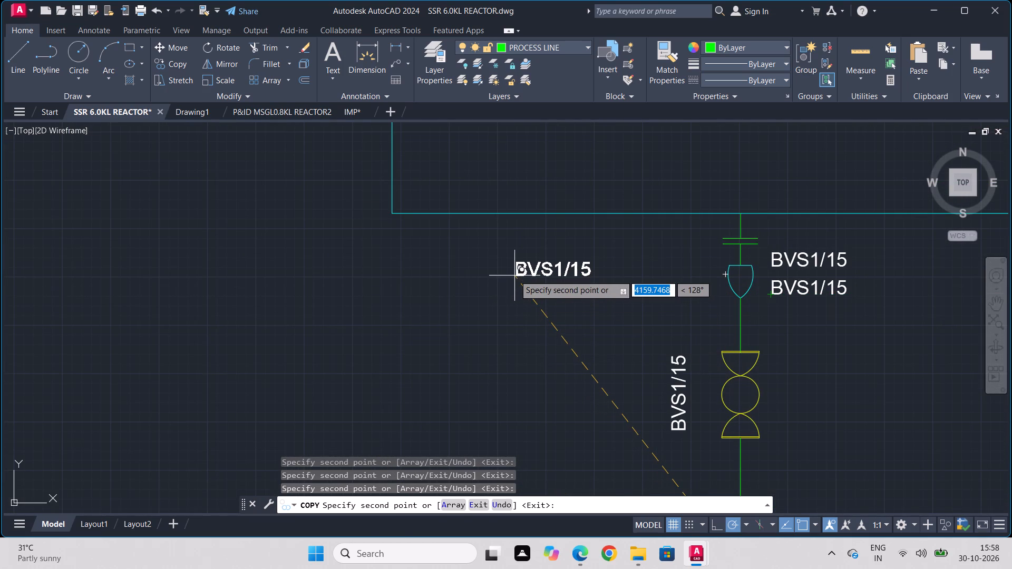
click(508, 264)
click(500, 291)
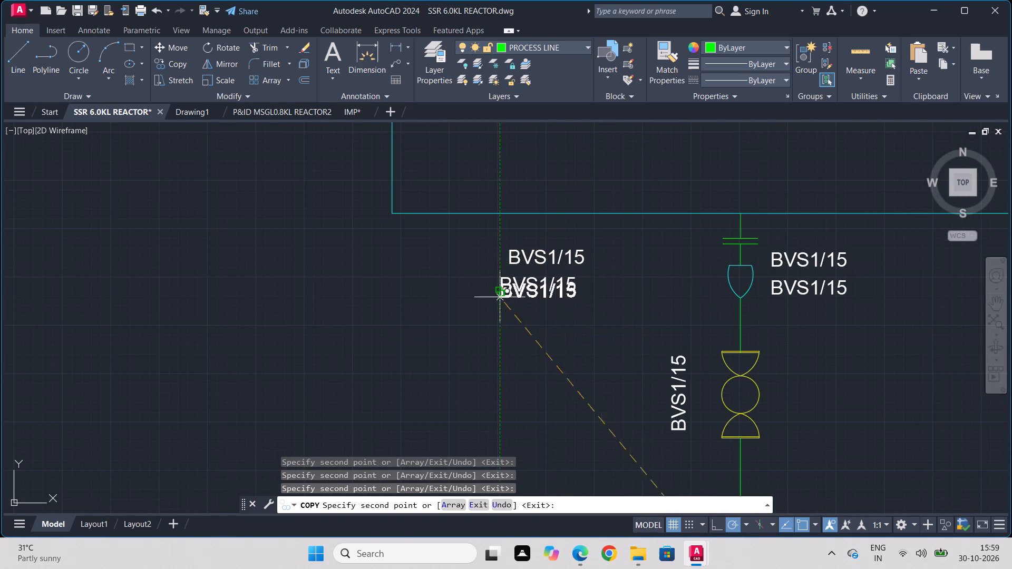
click(497, 321)
click(481, 366)
scroll(317, 316, down, 1)
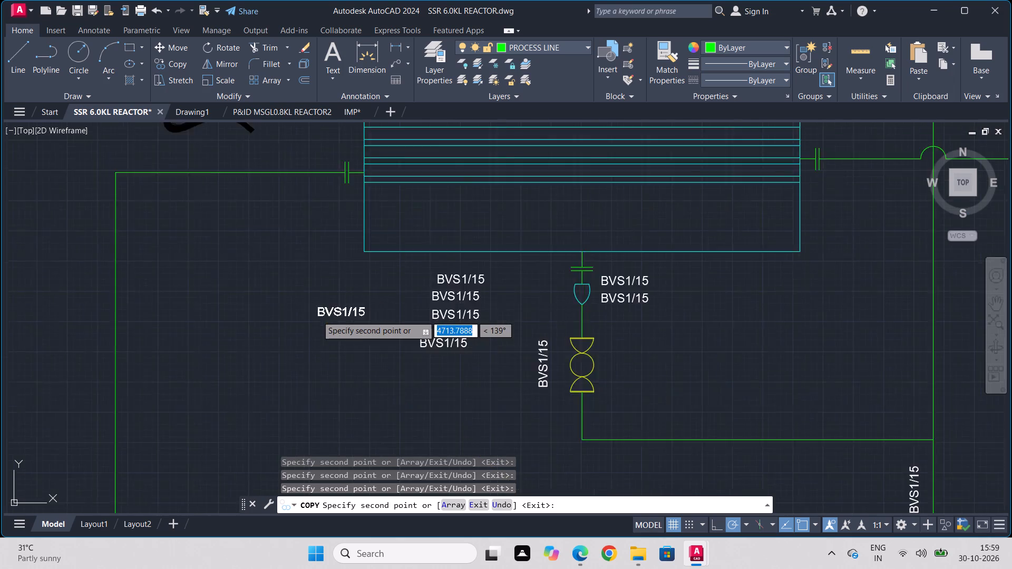
scroll(317, 316, down, 1)
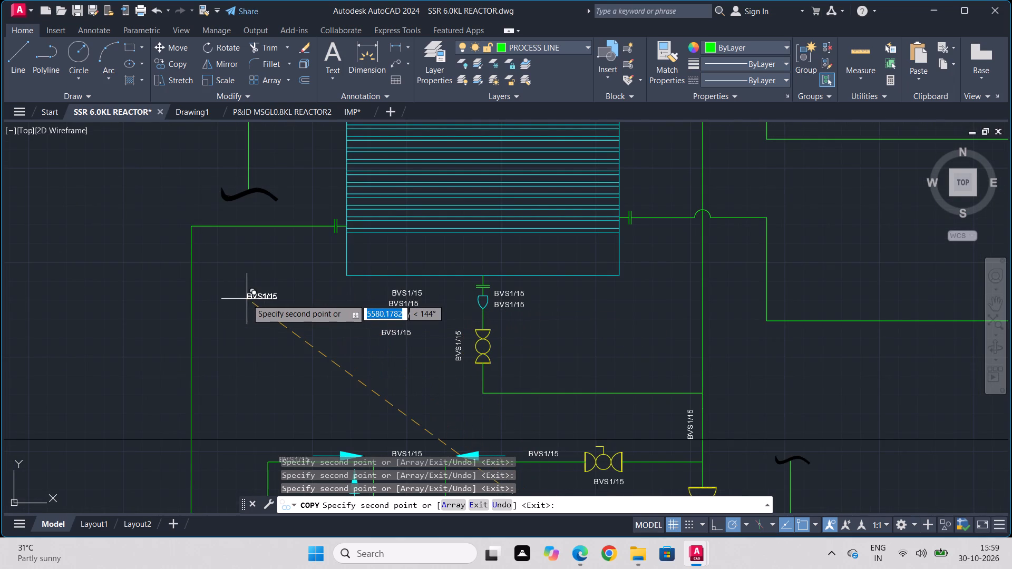
key(Escape)
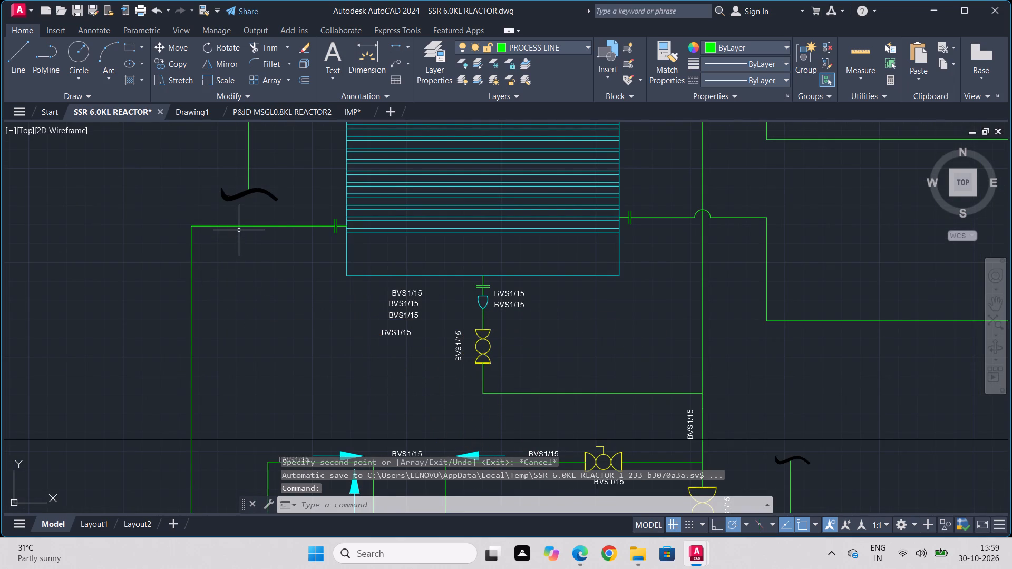
Copy the black wavy break symbol from the riser beside the condenser to just below the horizontal pipe, in line with the riser.
click(239, 198)
scroll(245, 189, up, 4)
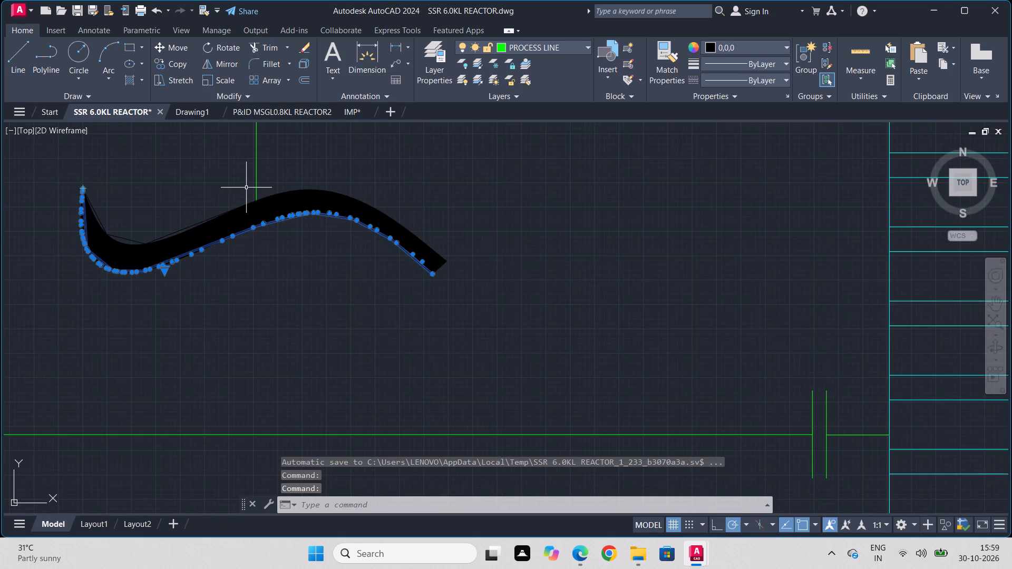
click(246, 191)
click(193, 239)
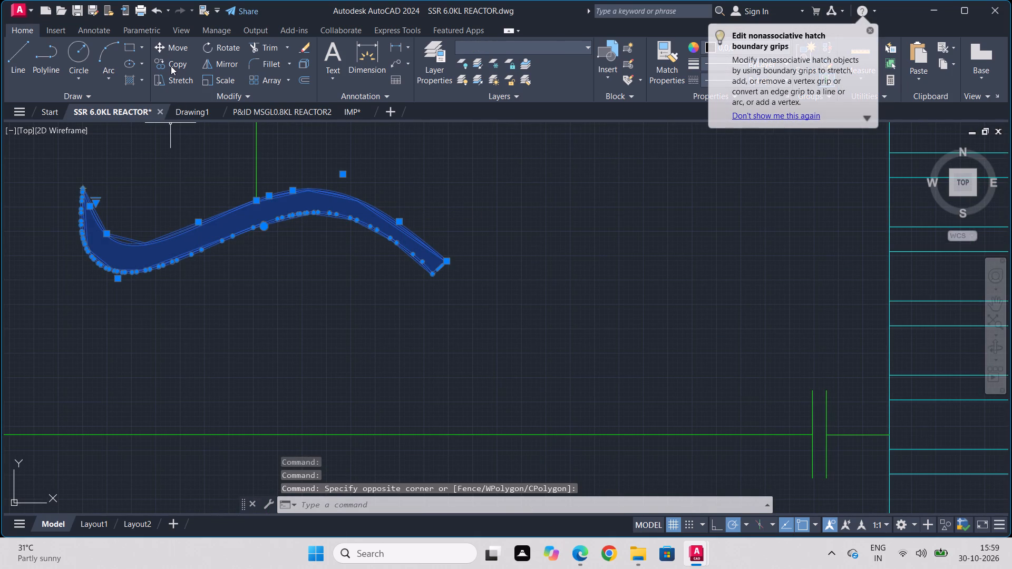
click(171, 66)
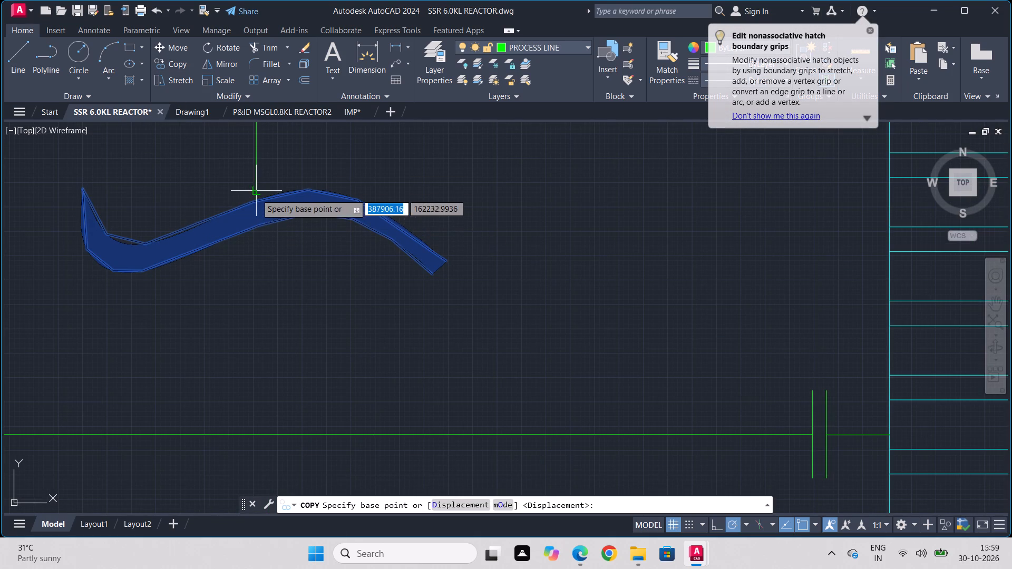
click(255, 227)
scroll(247, 382, down, 1)
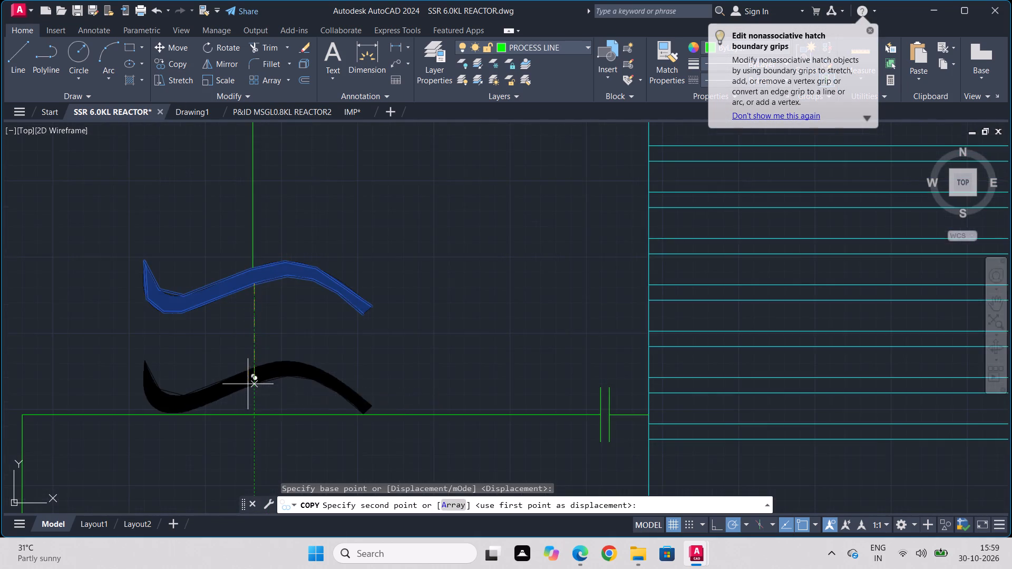
middle_drag(248, 384, 249, 242)
click(252, 319)
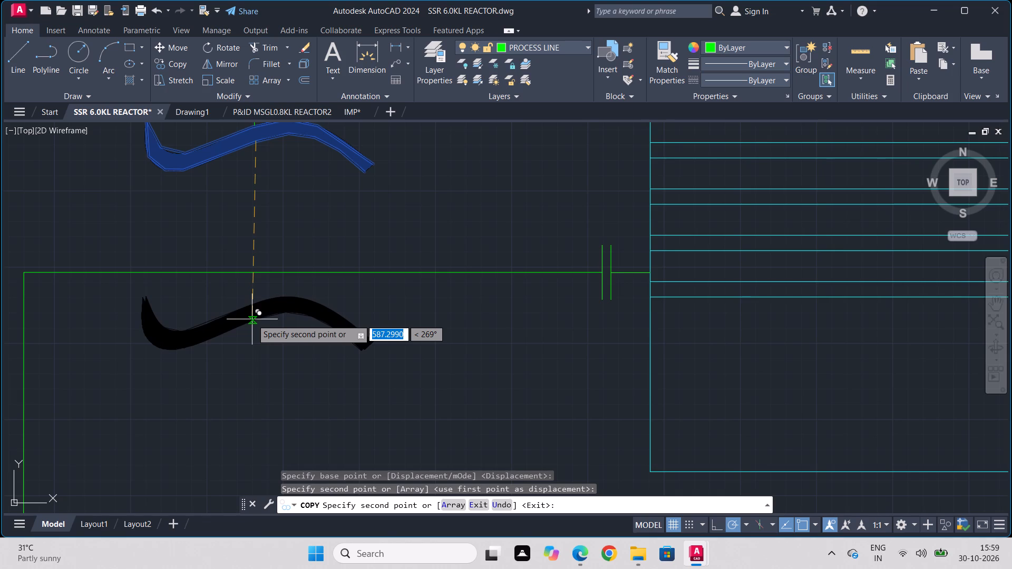
key(Escape)
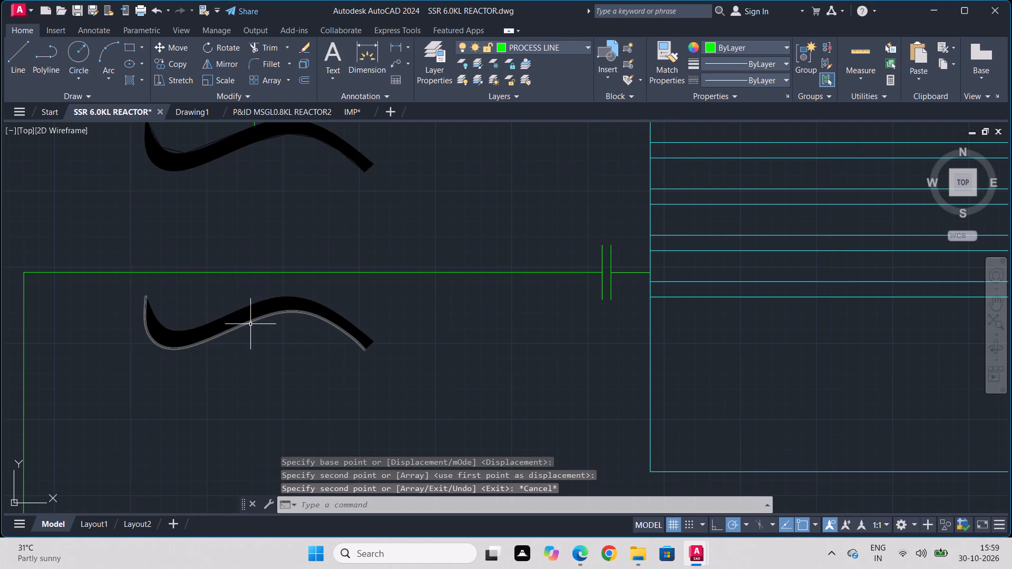
Copy the condenser's lower side nozzle, flange lines and stub, about 576 straight down the same wall.
click(642, 249)
click(591, 268)
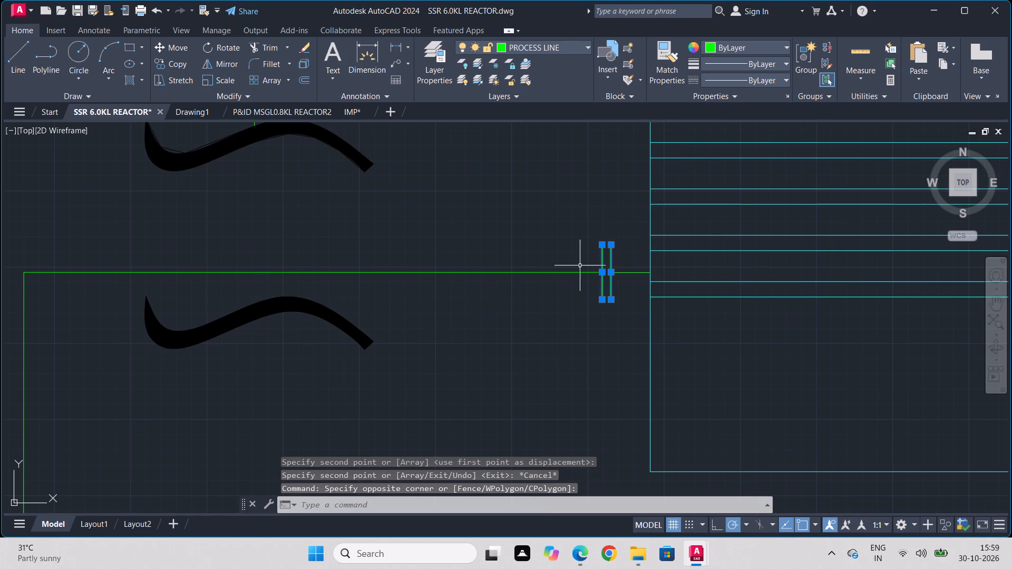
click(641, 271)
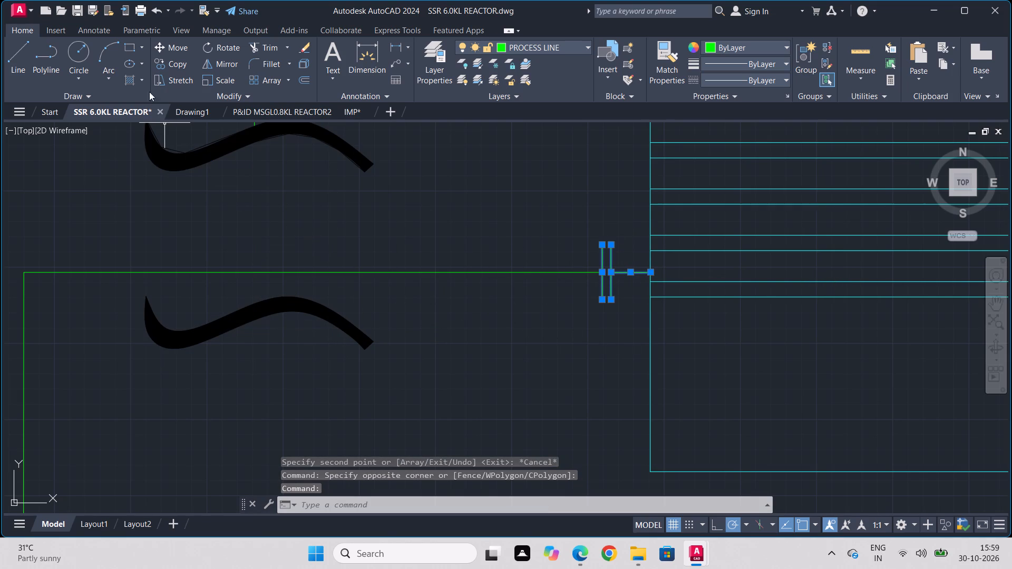
click(166, 62)
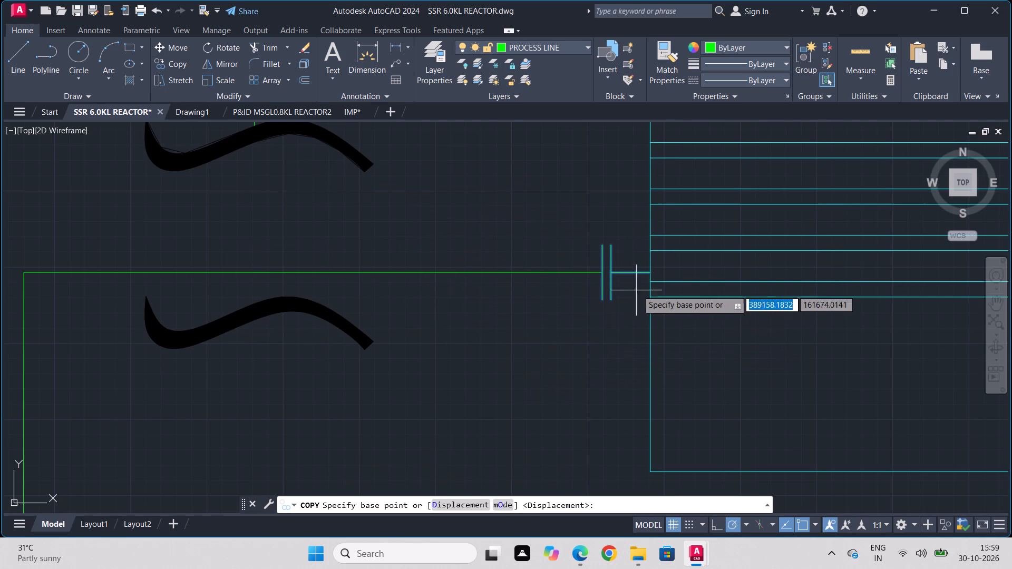
click(652, 272)
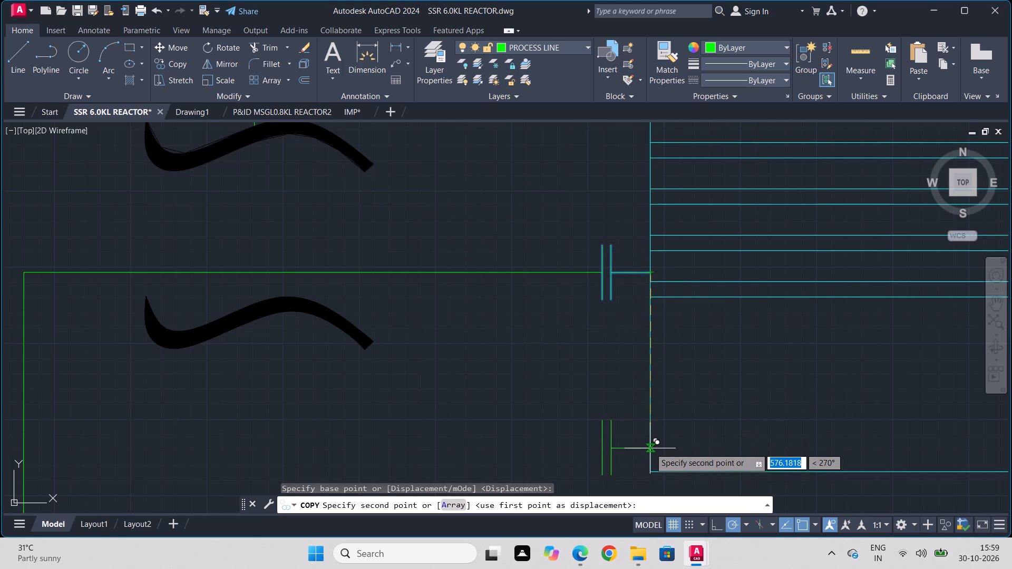
click(650, 448)
key(Escape)
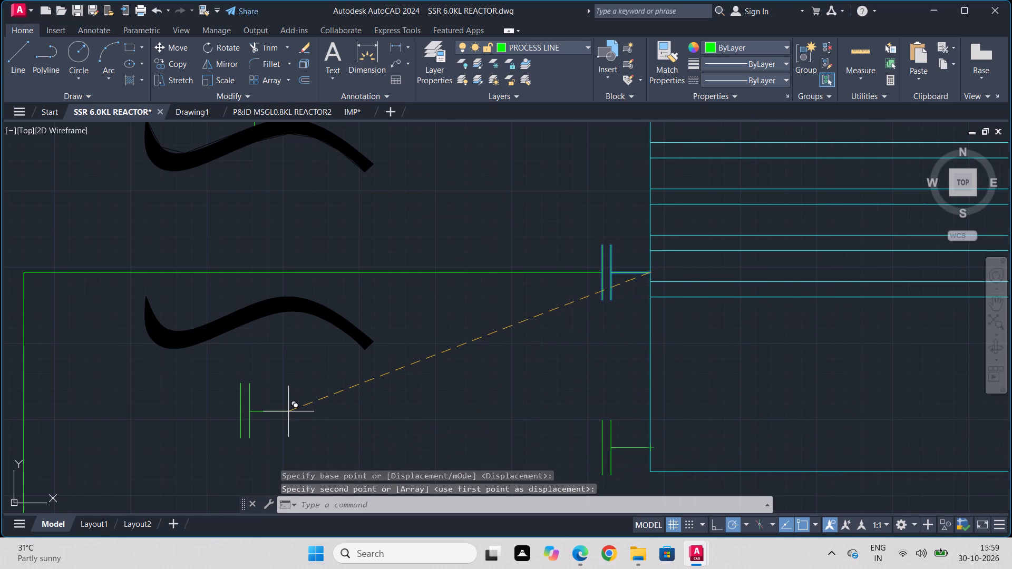
Draw a pipe from the new nozzle flange about 1154 horizontally away from the condenser and about 414 up to the copied break symbol.
key(l)
key(Return)
click(601, 449)
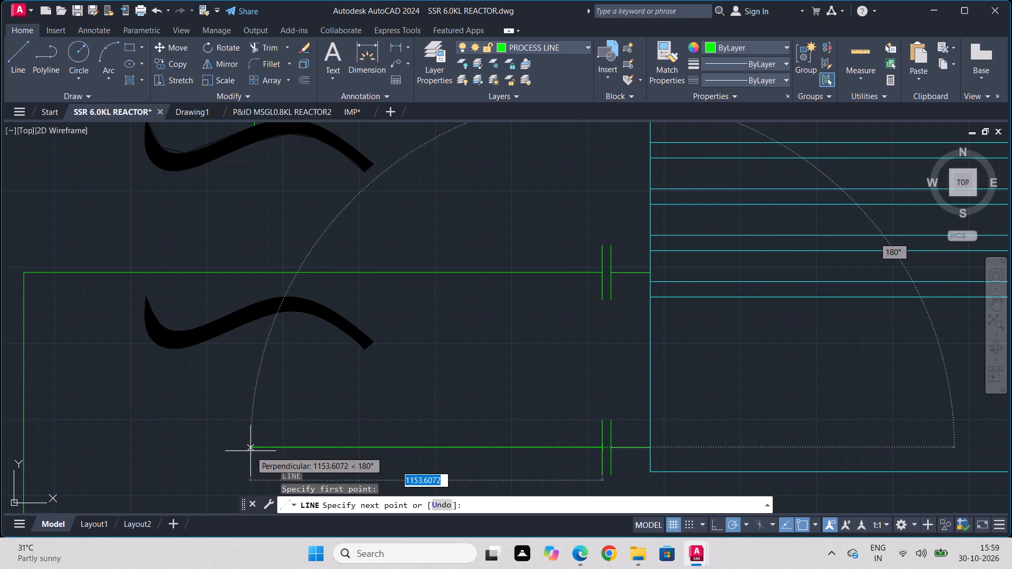
click(250, 451)
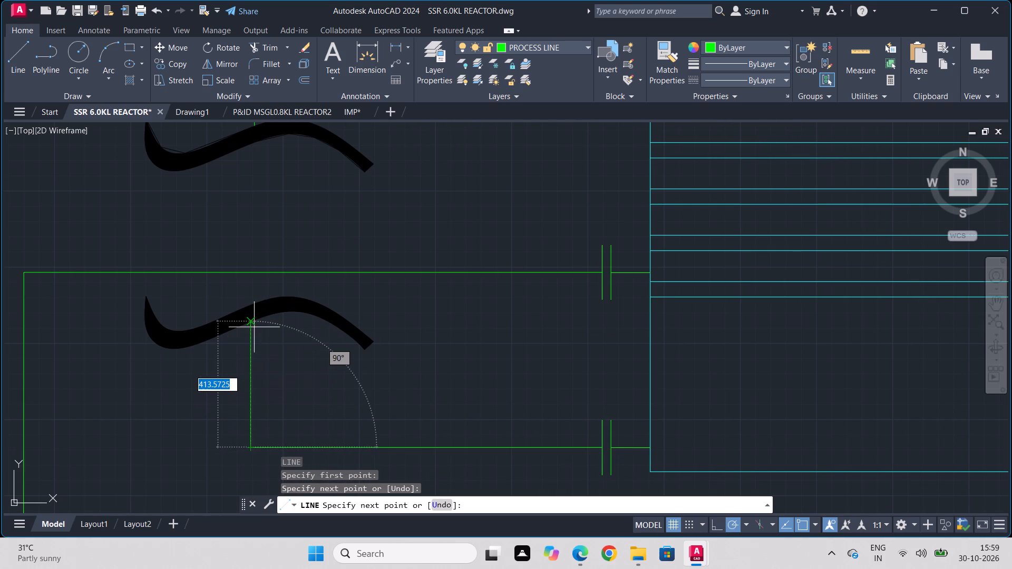
click(254, 325)
key(Escape)
scroll(234, 352, down, 2)
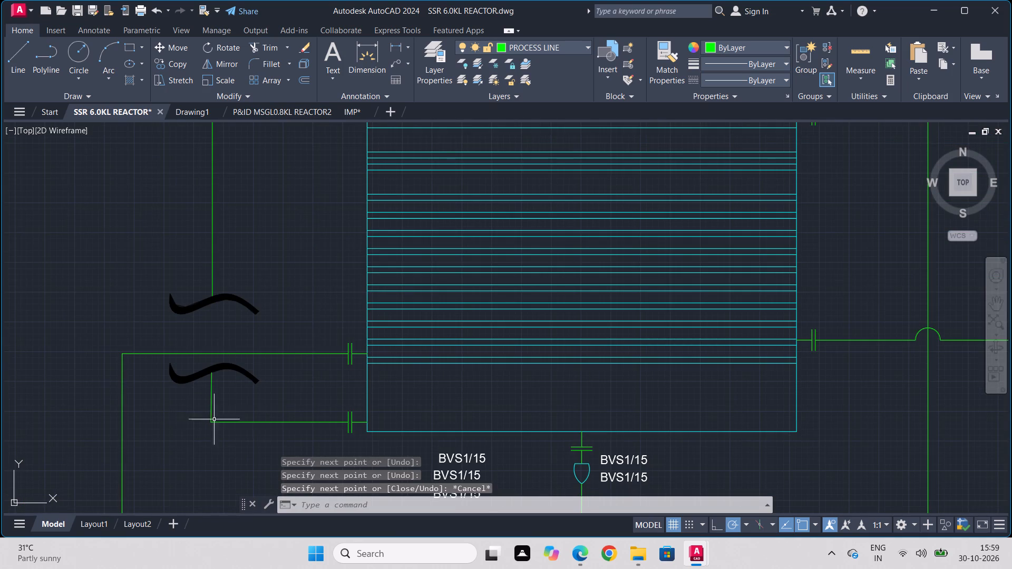
scroll(266, 440, down, 2)
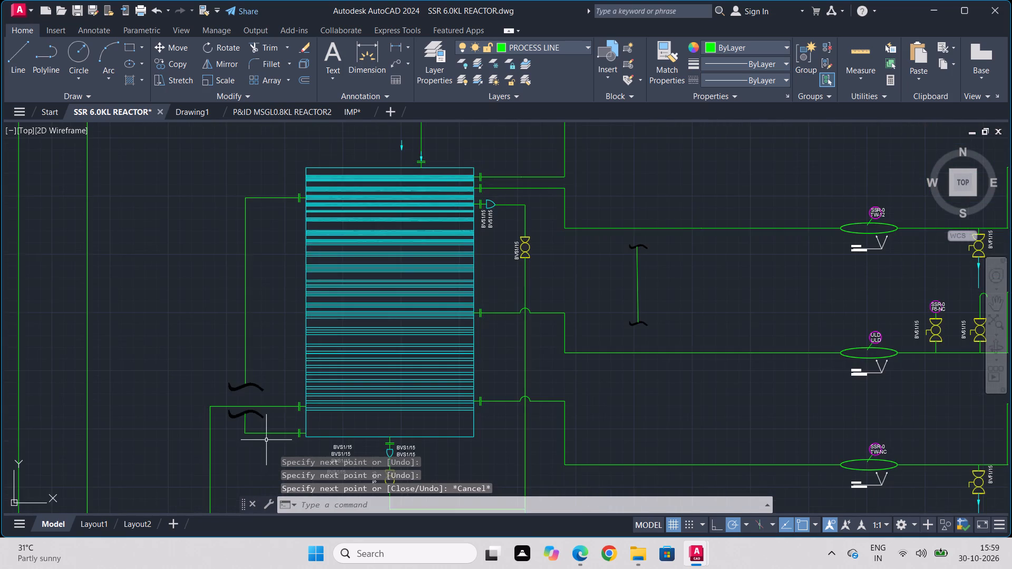
Examine the condenser's nozzles, piping and BVS1/15 labels down to the lower pipework and back up.
middle_drag(266, 438, 262, 208)
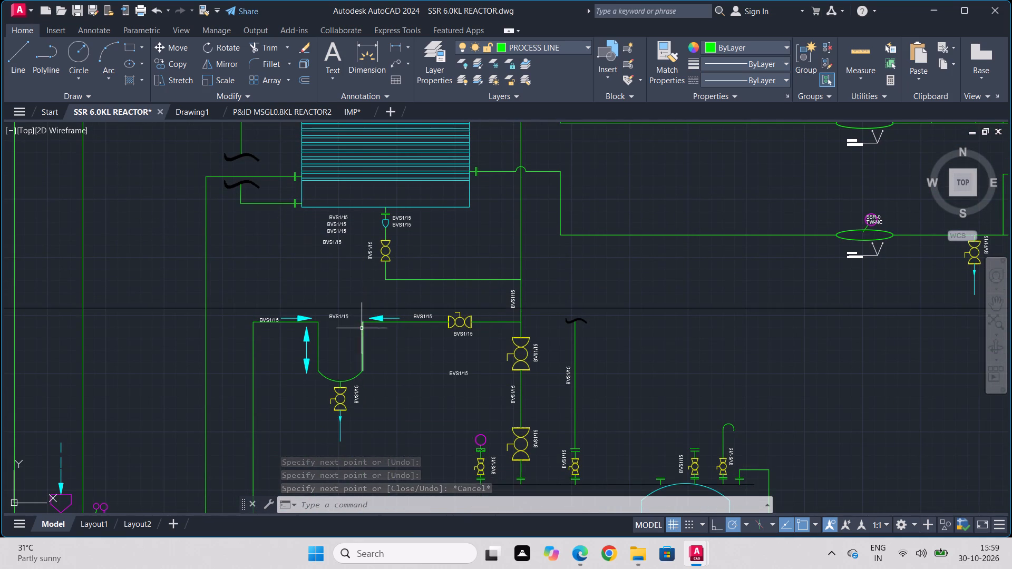
scroll(385, 313, down, 2)
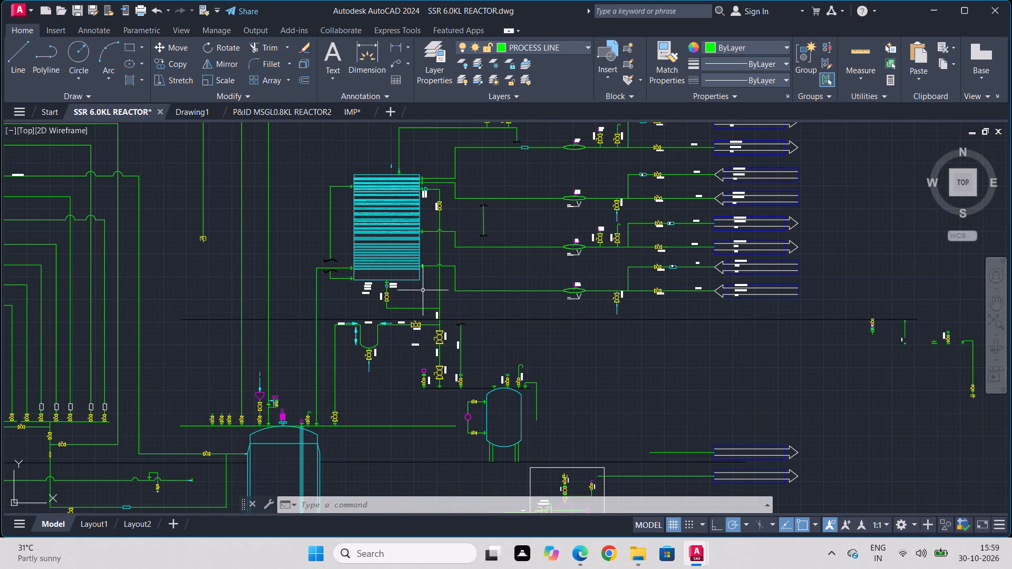
middle_drag(423, 290, 383, 407)
scroll(356, 316, up, 3)
scroll(335, 197, up, 1)
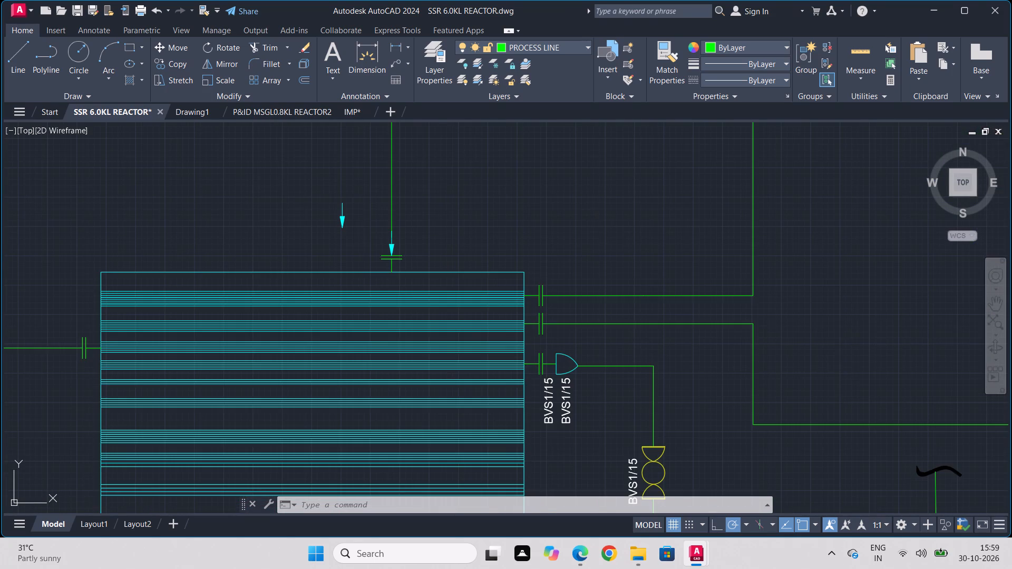
middle_drag(479, 385, 268, 249)
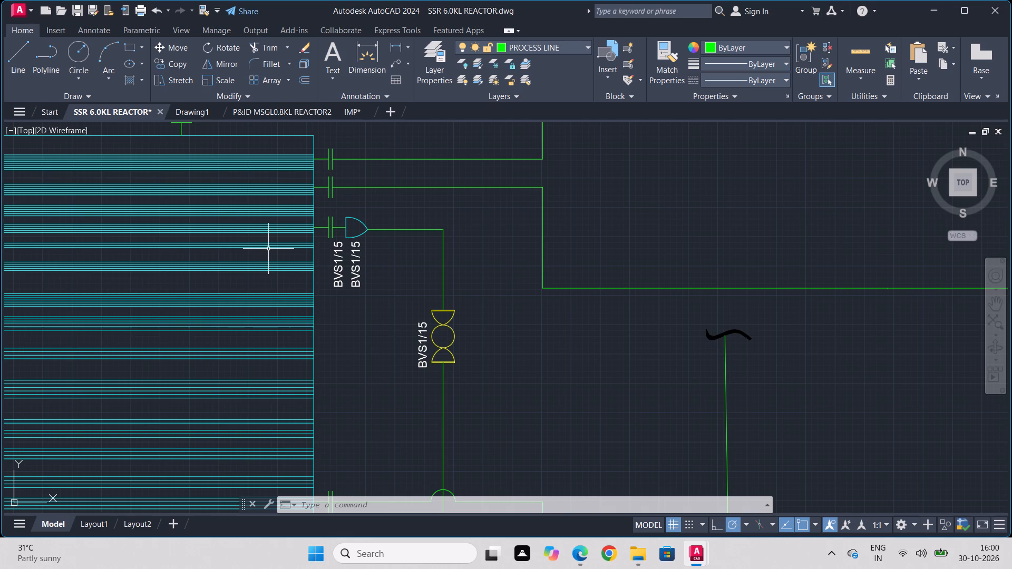
scroll(583, 376, down, 2)
middle_drag(612, 391, 498, 274)
scroll(342, 229, up, 2)
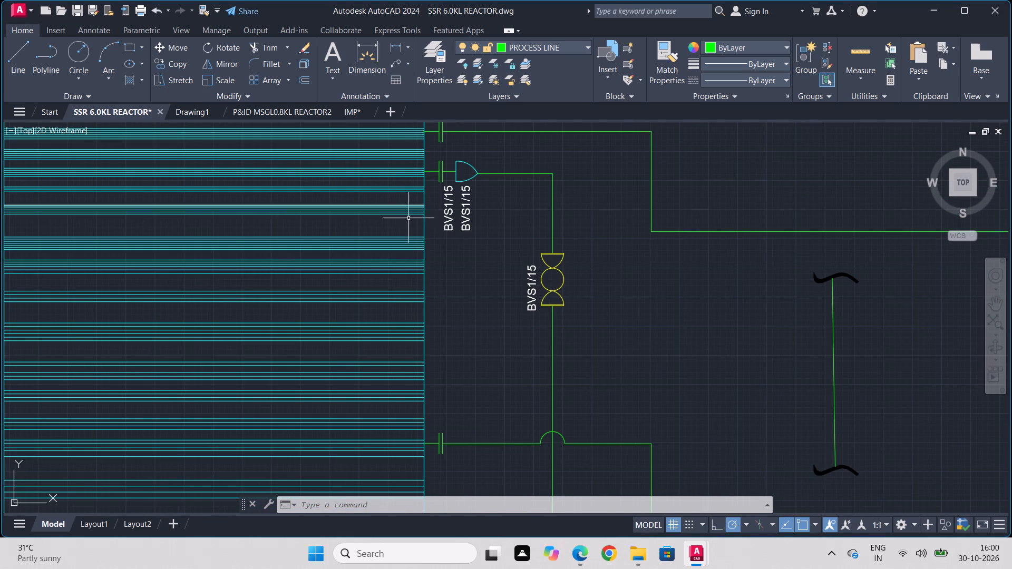
scroll(422, 241, up, 1)
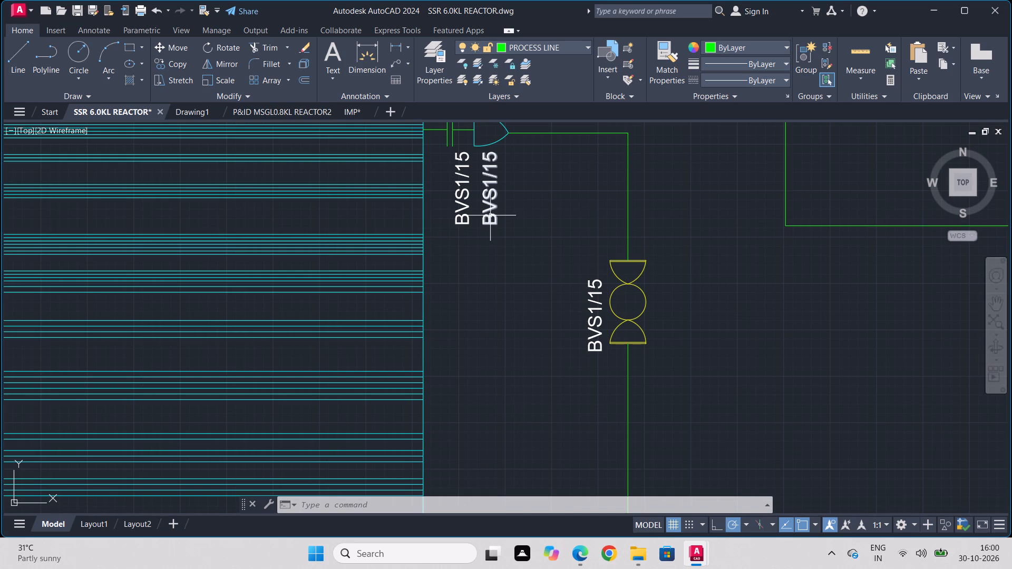
Rotate the loose cyan flow arrow above the condenser 180° about its tip so that it points upward.
middle_drag(653, 175, 664, 384)
scroll(669, 376, down, 2)
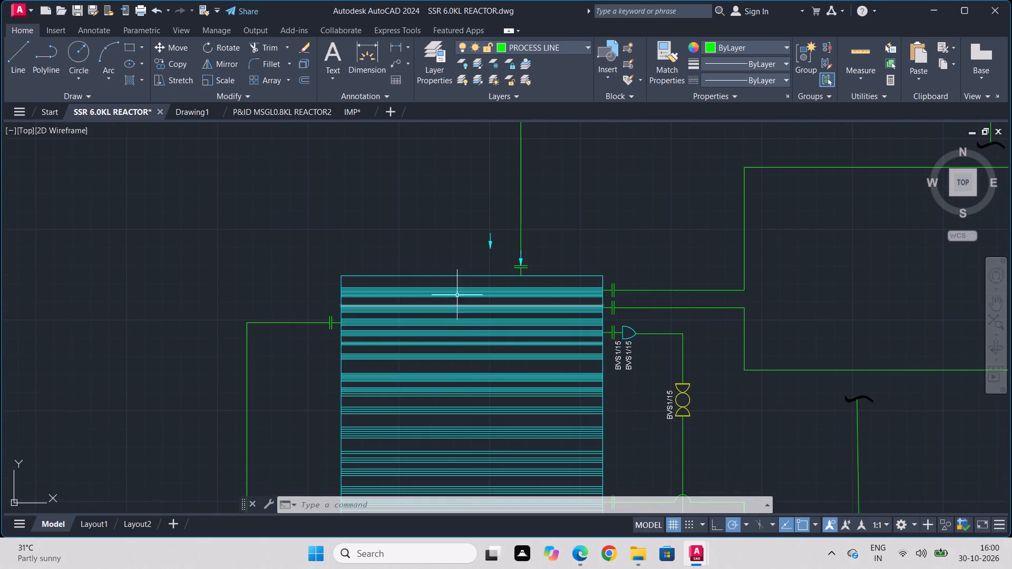
scroll(476, 267, up, 2)
click(513, 181)
click(398, 252)
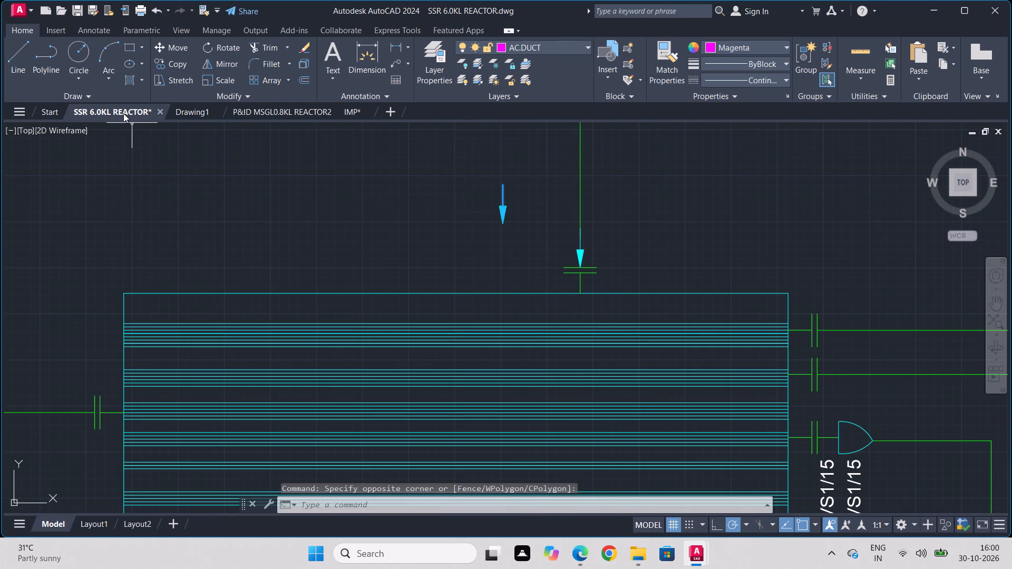
click(241, 48)
click(503, 225)
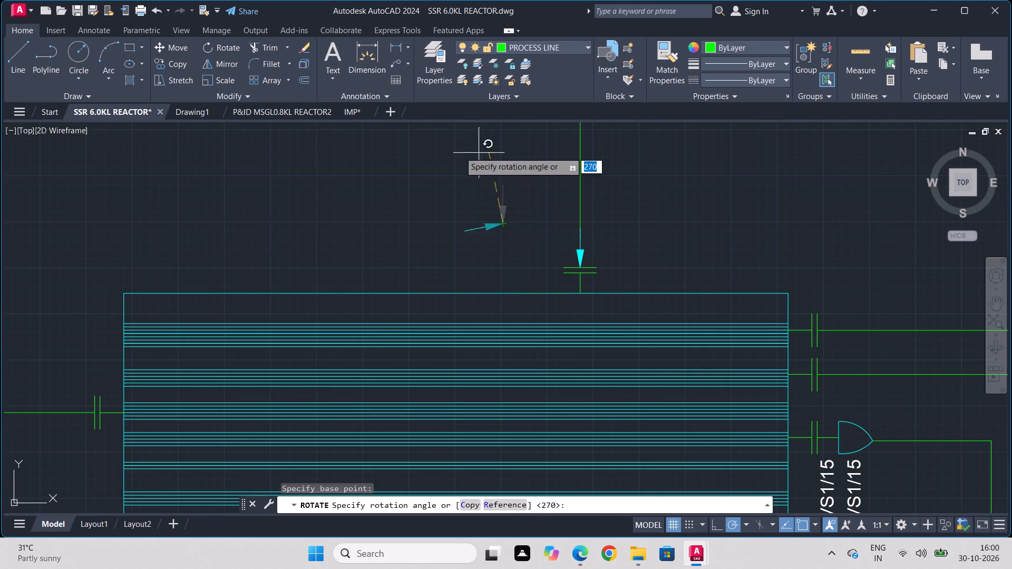
click(404, 223)
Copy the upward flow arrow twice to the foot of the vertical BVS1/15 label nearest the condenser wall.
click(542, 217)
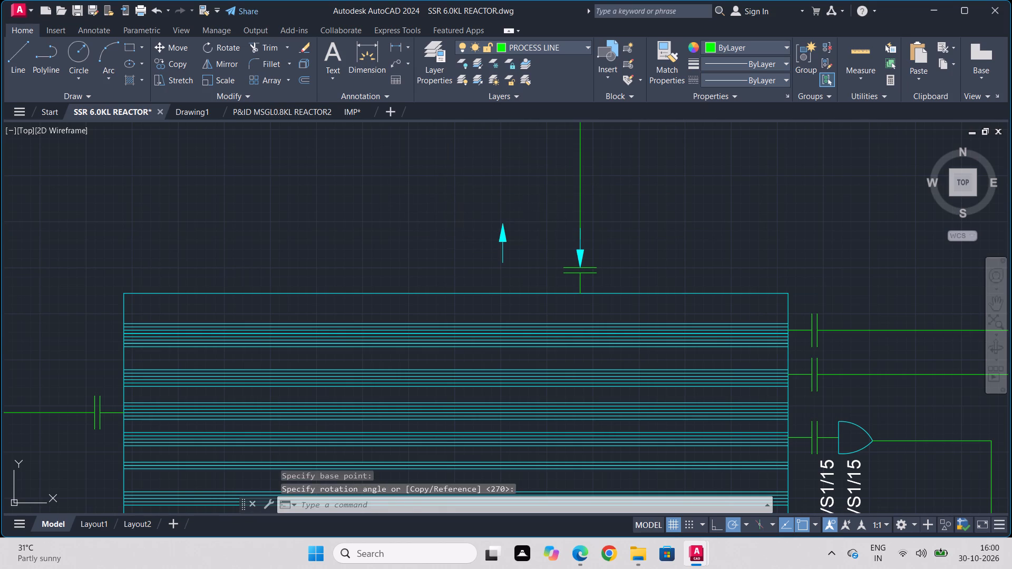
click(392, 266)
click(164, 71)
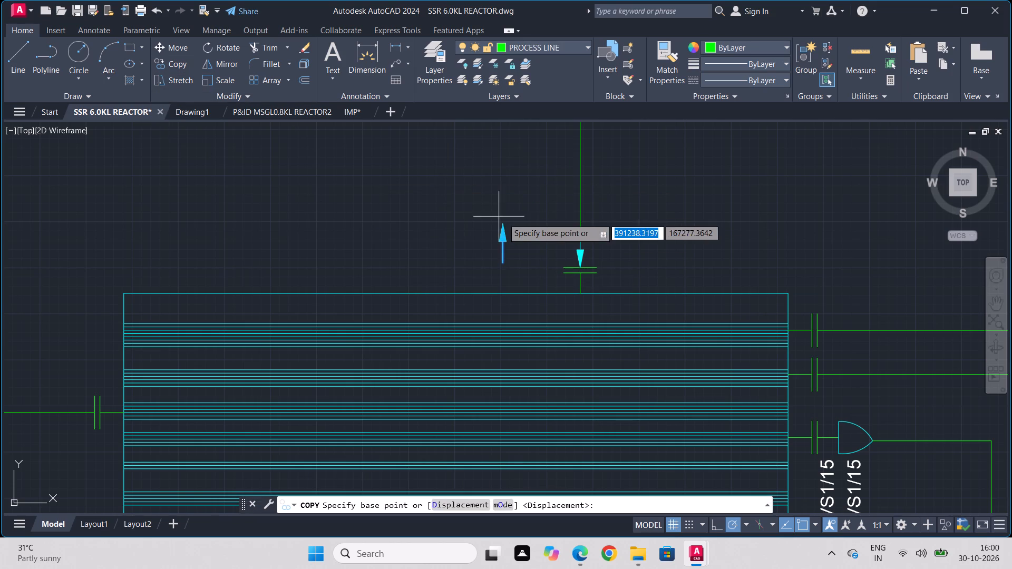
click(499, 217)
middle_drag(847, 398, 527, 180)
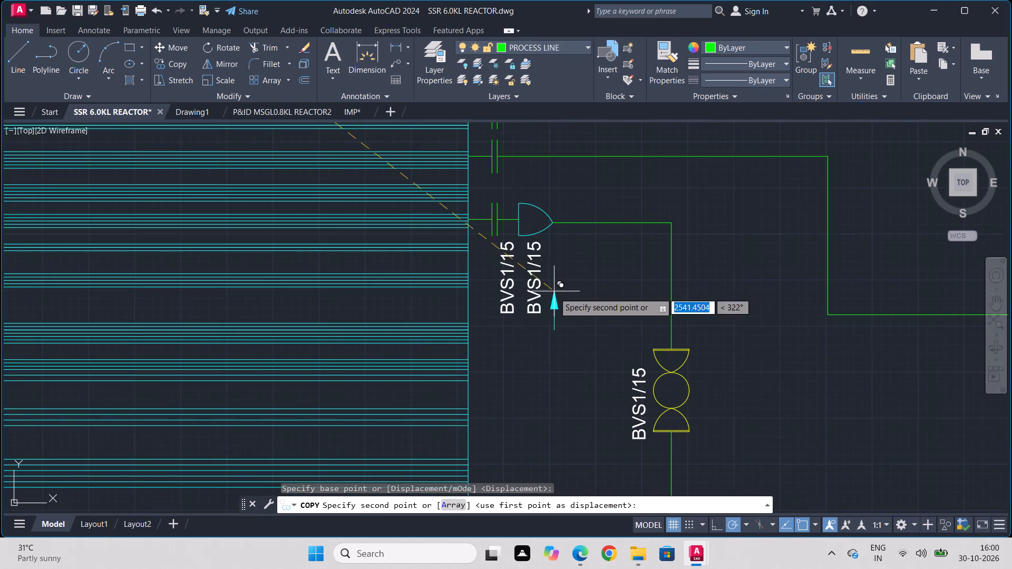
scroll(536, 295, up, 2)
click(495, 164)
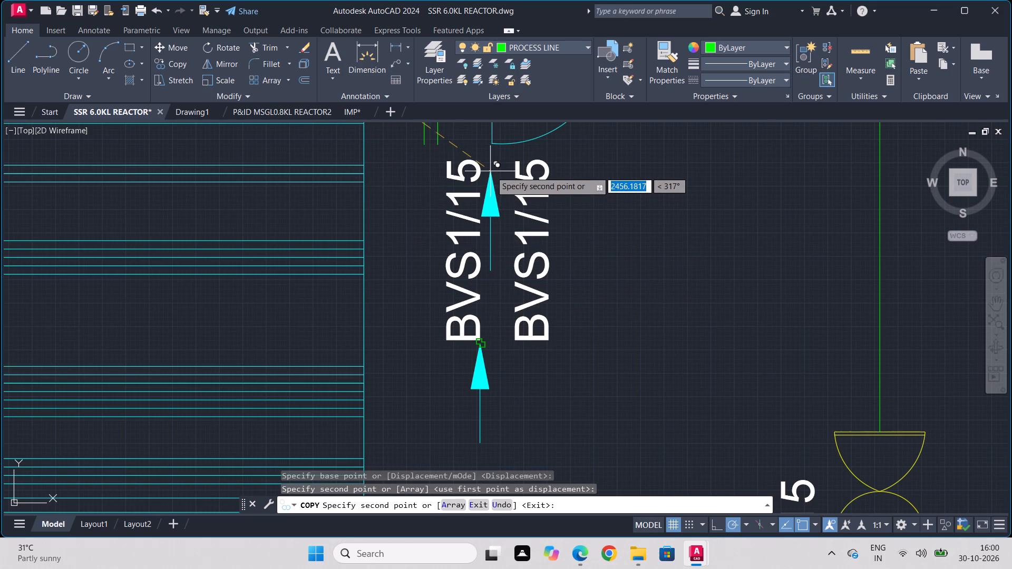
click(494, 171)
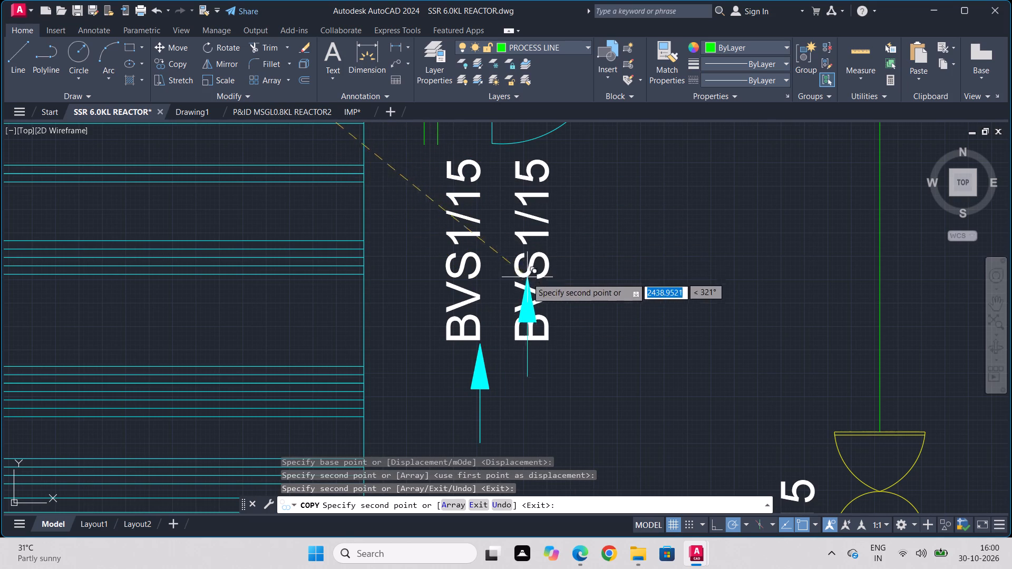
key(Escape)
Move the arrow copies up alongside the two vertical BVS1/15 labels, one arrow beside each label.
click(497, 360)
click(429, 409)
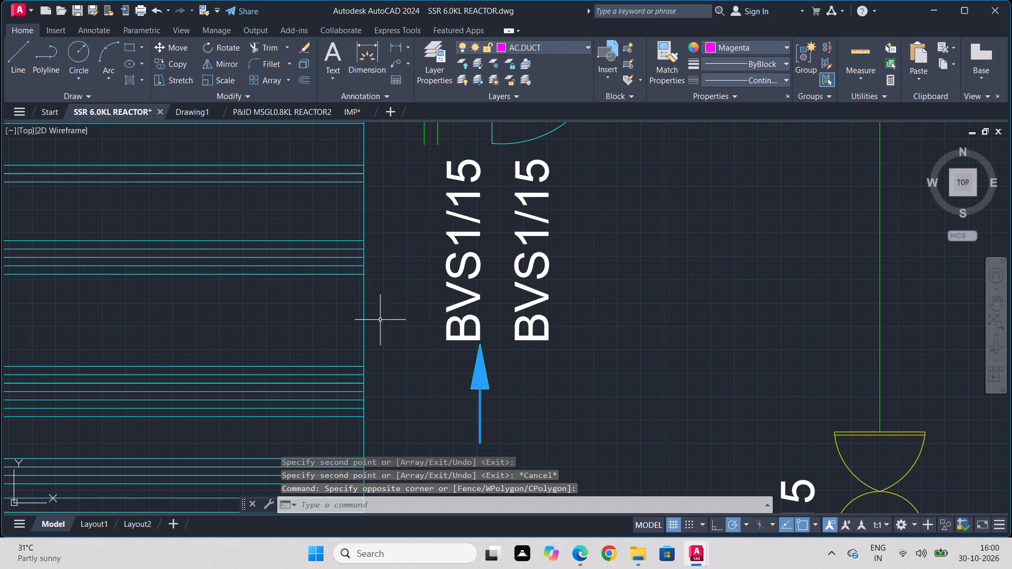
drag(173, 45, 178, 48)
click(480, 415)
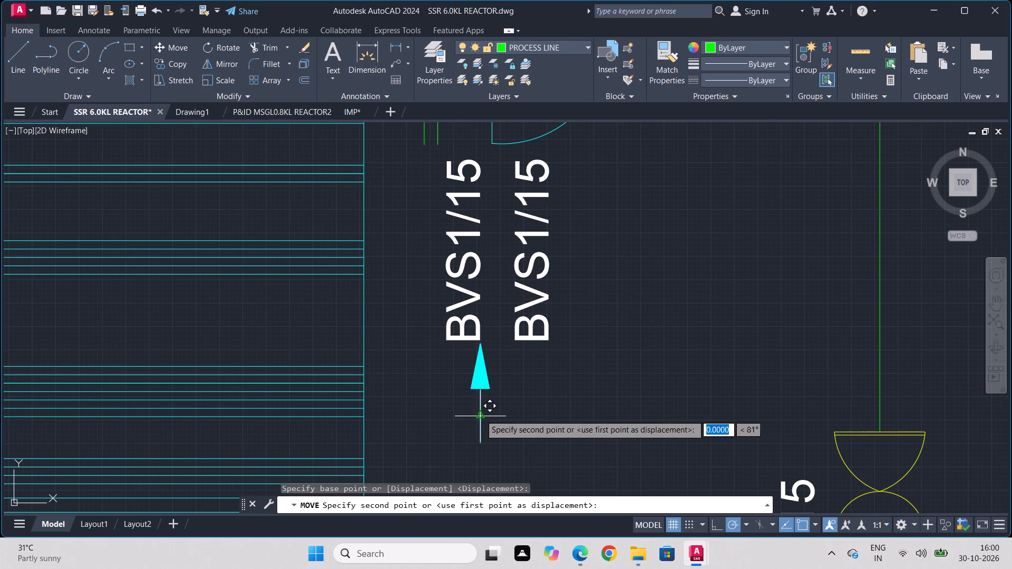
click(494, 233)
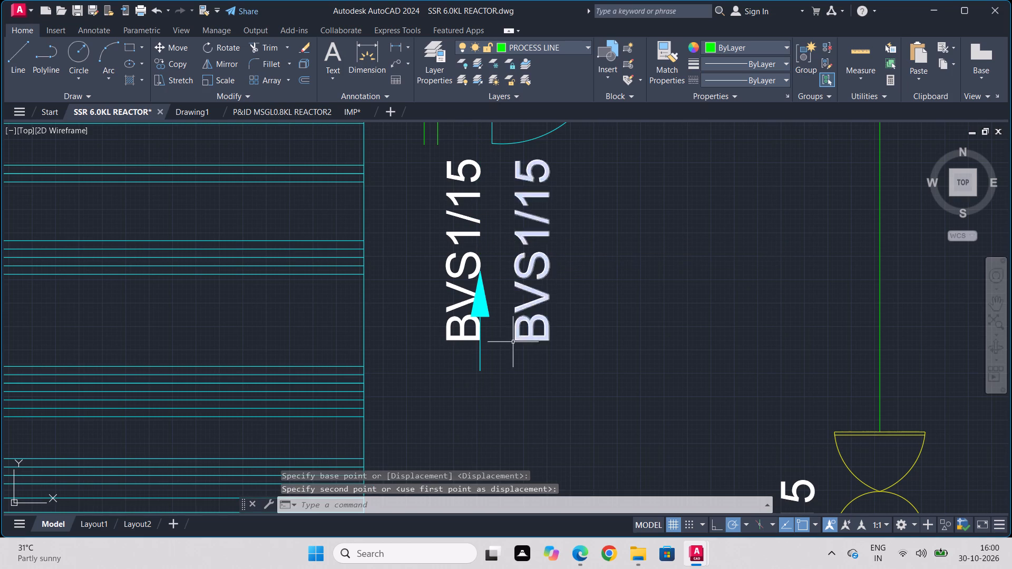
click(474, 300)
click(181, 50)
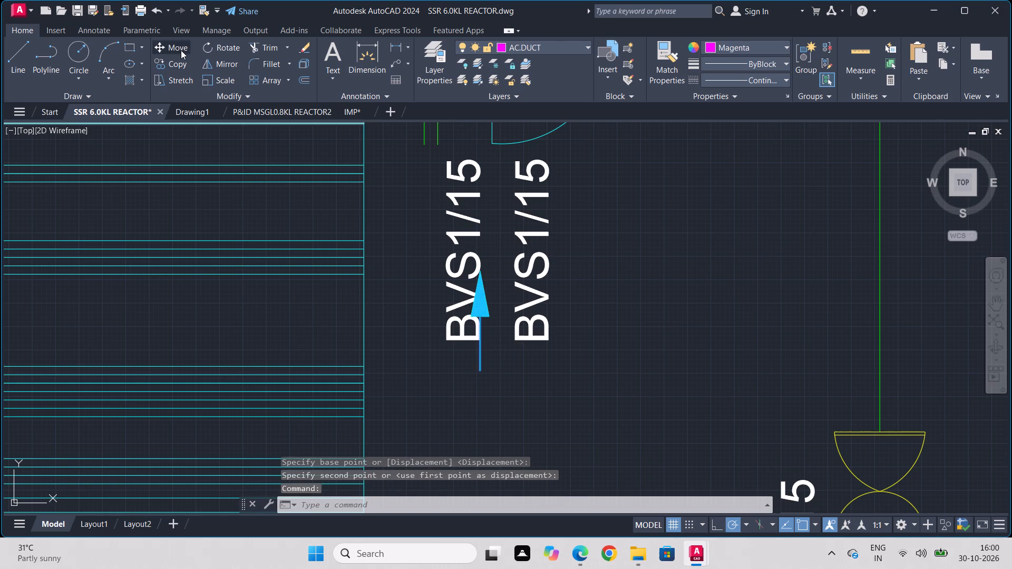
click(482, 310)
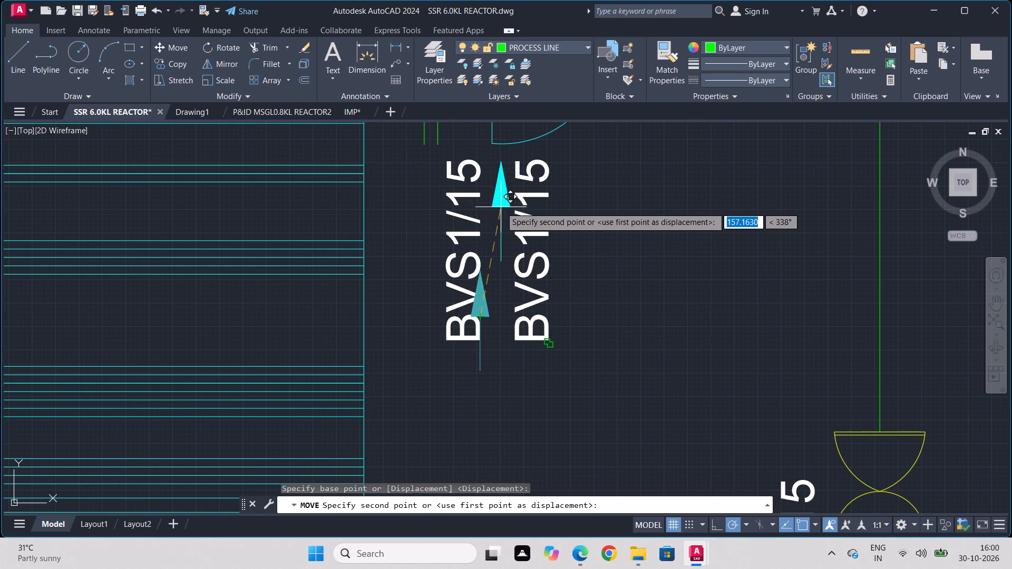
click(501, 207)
Delete both copied arrows and the vertical BVS1/15 label nearest the condenser wall below the upper side nozzle.
click(556, 335)
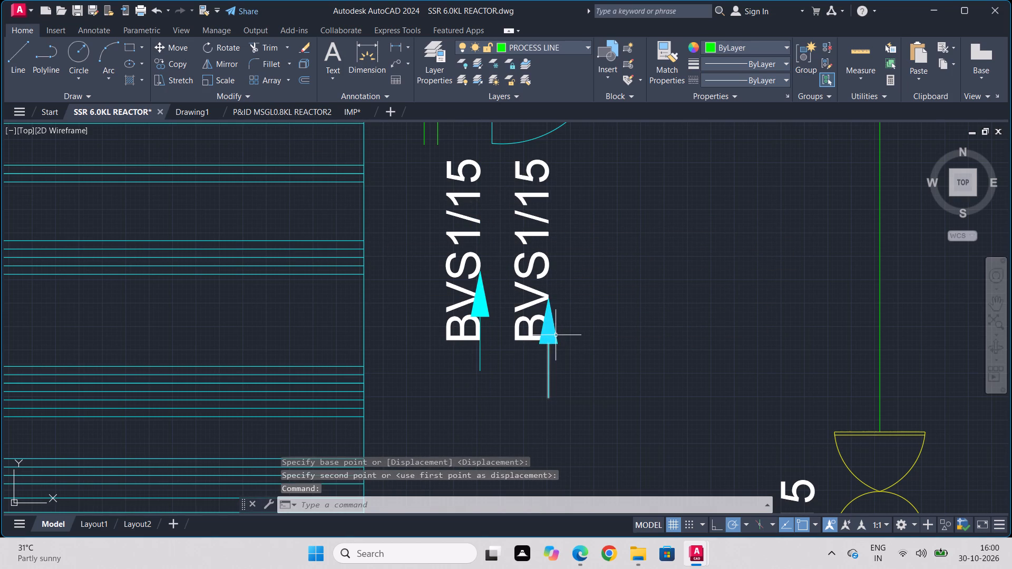
click(483, 313)
key(Delete)
click(483, 313)
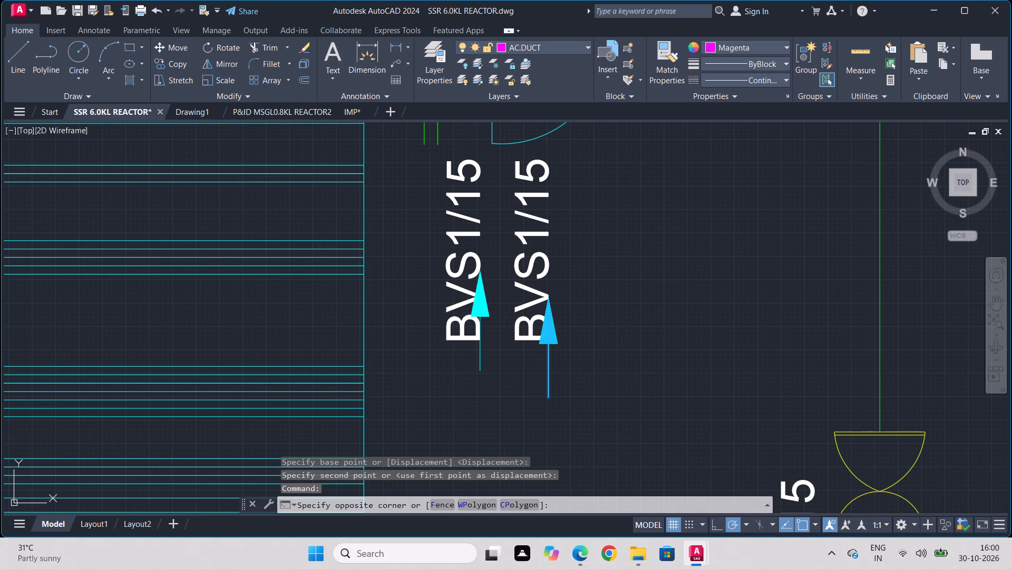
key(Delete)
click(483, 313)
click(479, 292)
key(Delete)
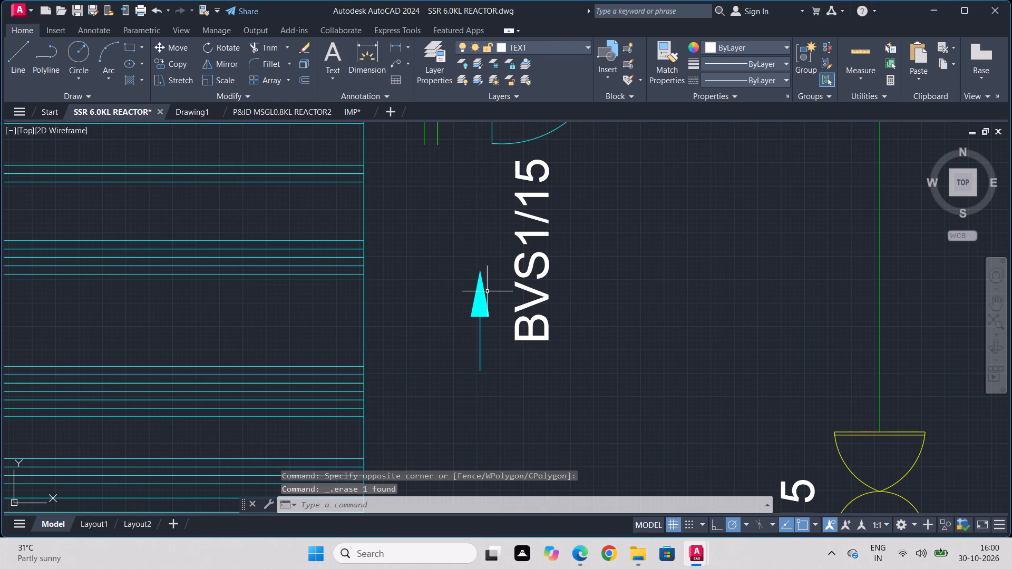
click(490, 291)
click(473, 320)
key(Delete)
Move the remaining vertical BVS1/15 label horizontally toward the condenser, just below the nozzle flange.
drag(576, 260, 569, 261)
click(475, 310)
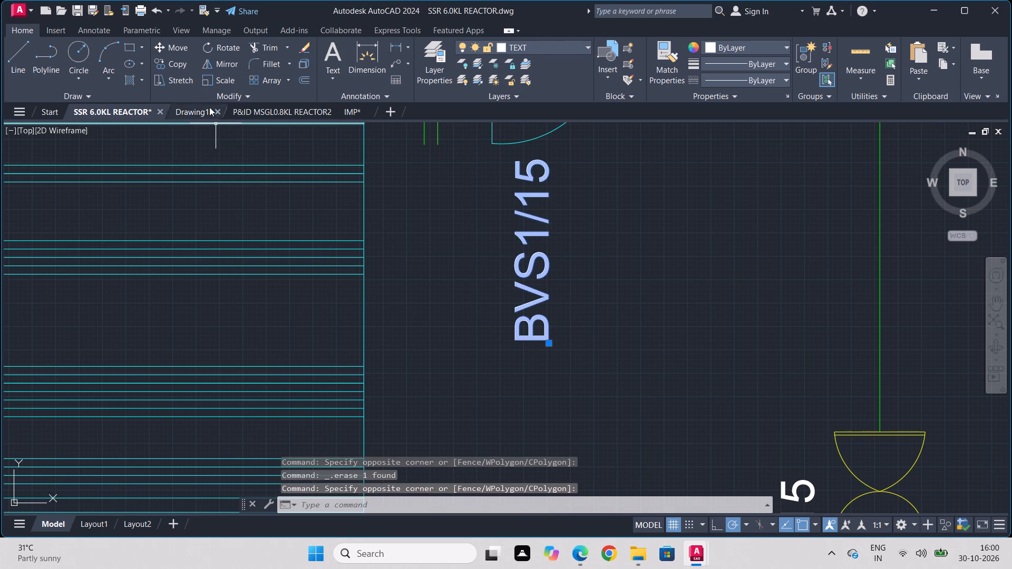
click(178, 53)
click(519, 285)
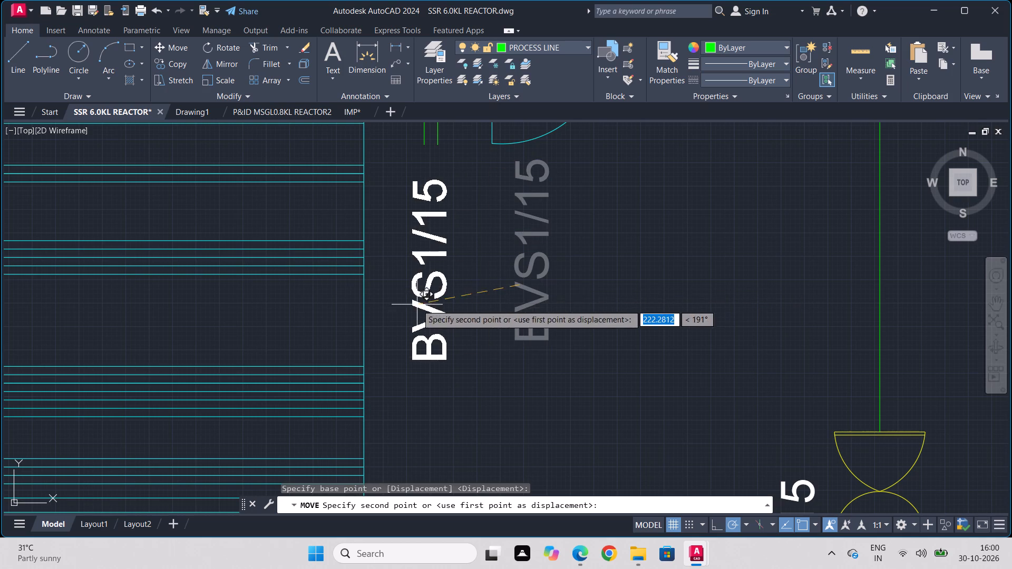
click(440, 285)
Copy the moved BVS1/15 label about 155 horizontally away from the condenser to sit below the cyan fitting.
click(450, 269)
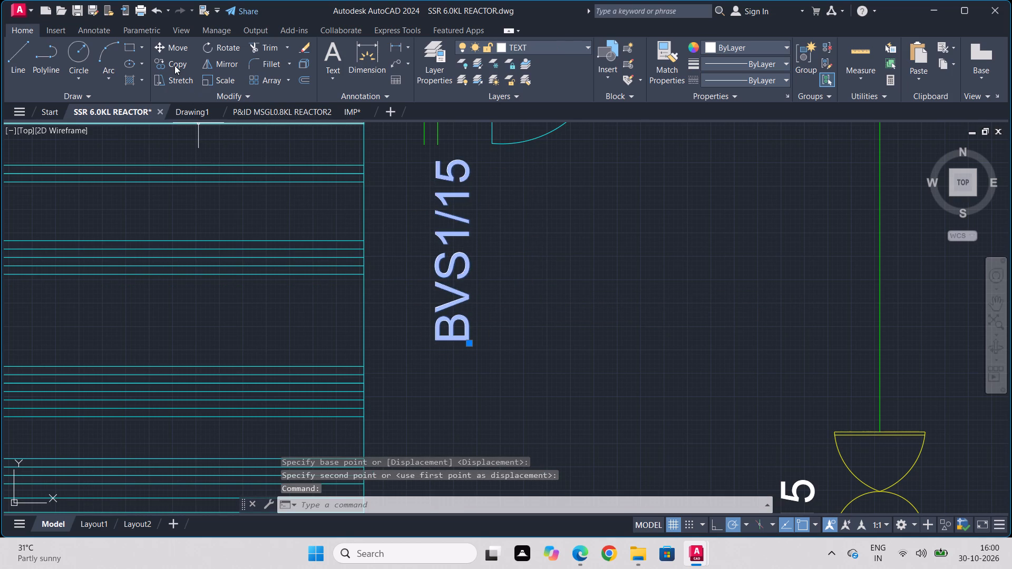
click(174, 65)
click(451, 291)
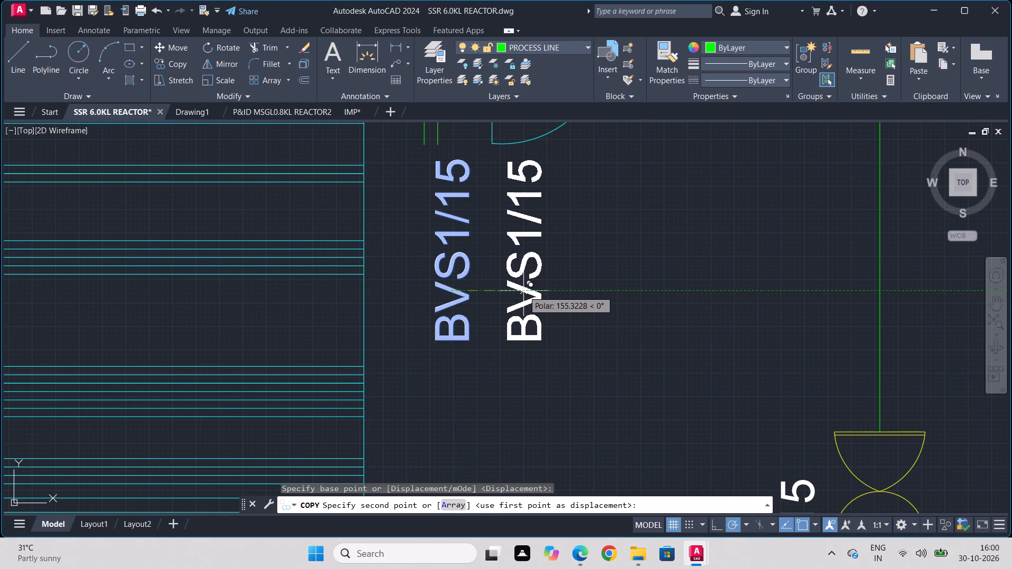
click(523, 291)
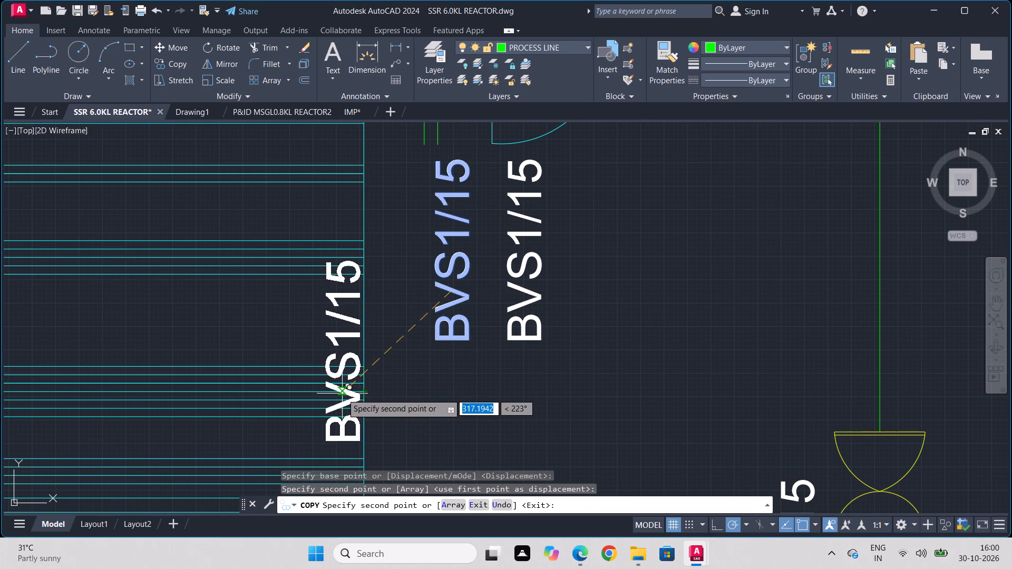
key(Escape)
Copy the IC text from the box beside the BVF1/80 valve into the empty box on the SSR-0 TV-86 pipe.
scroll(362, 401, down, 2)
scroll(430, 414, down, 1)
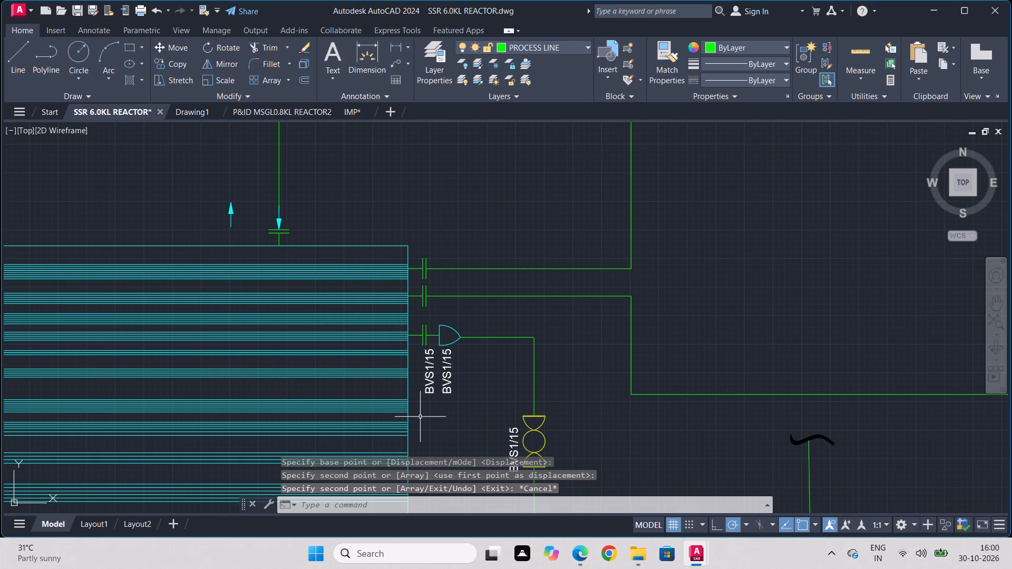
scroll(281, 377, down, 1)
middle_drag(339, 381, 367, 442)
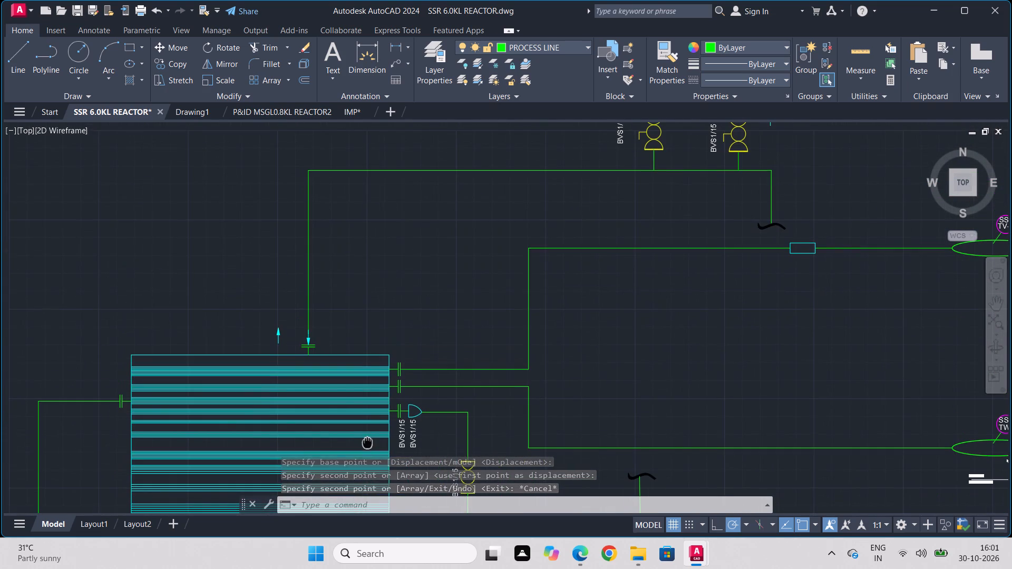
middle_drag(367, 442, 0, 350)
middle_drag(489, 396, 365, 227)
scroll(868, 276, up, 2)
click(819, 291)
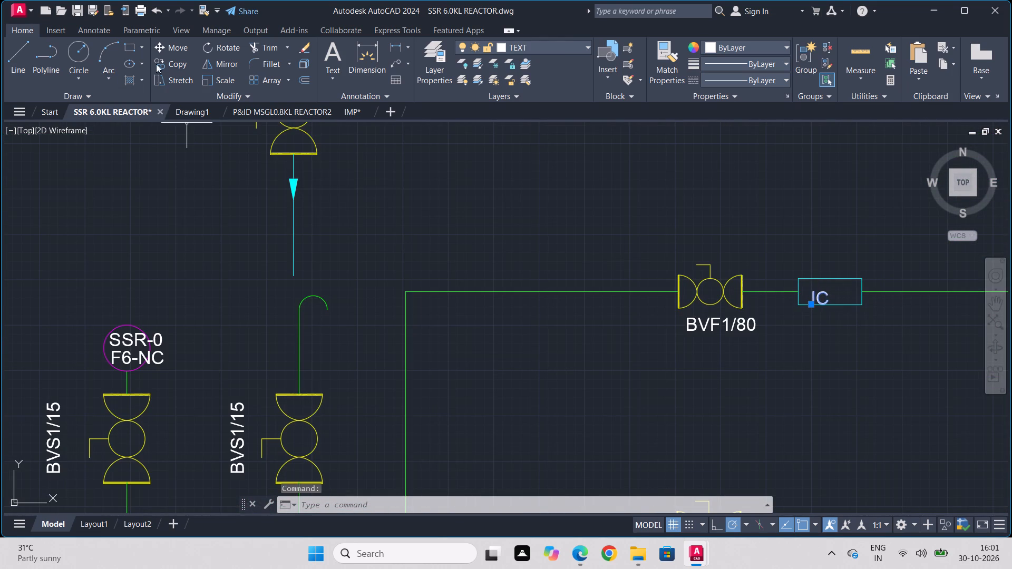
click(176, 62)
click(824, 301)
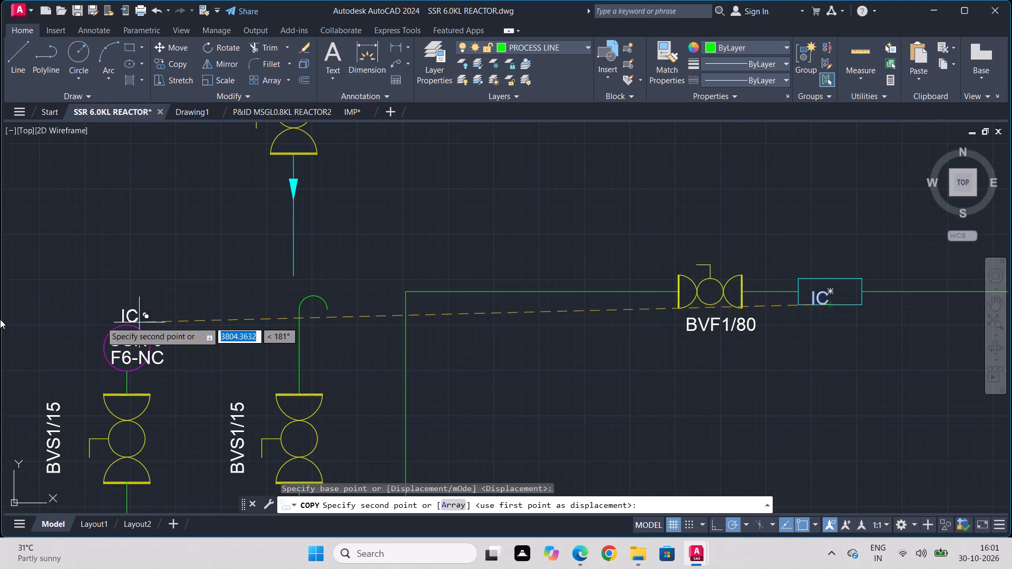
middle_drag(182, 292, 838, 471)
scroll(182, 292, down, 1)
middle_drag(660, 421, 663, 246)
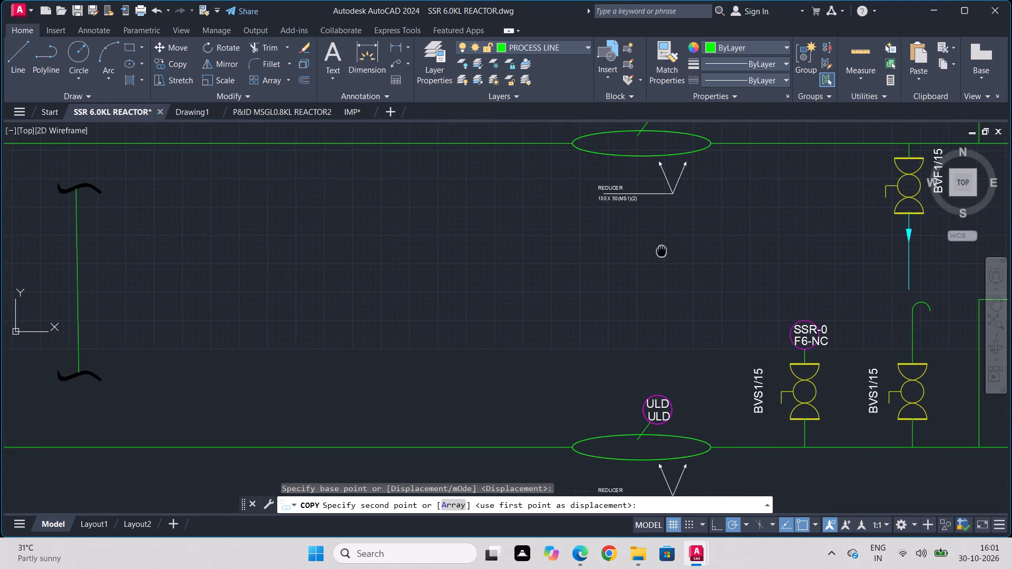
middle_drag(663, 246, 588, 371)
scroll(610, 357, down, 2)
scroll(407, 238, up, 2)
middle_drag(408, 231, 422, 278)
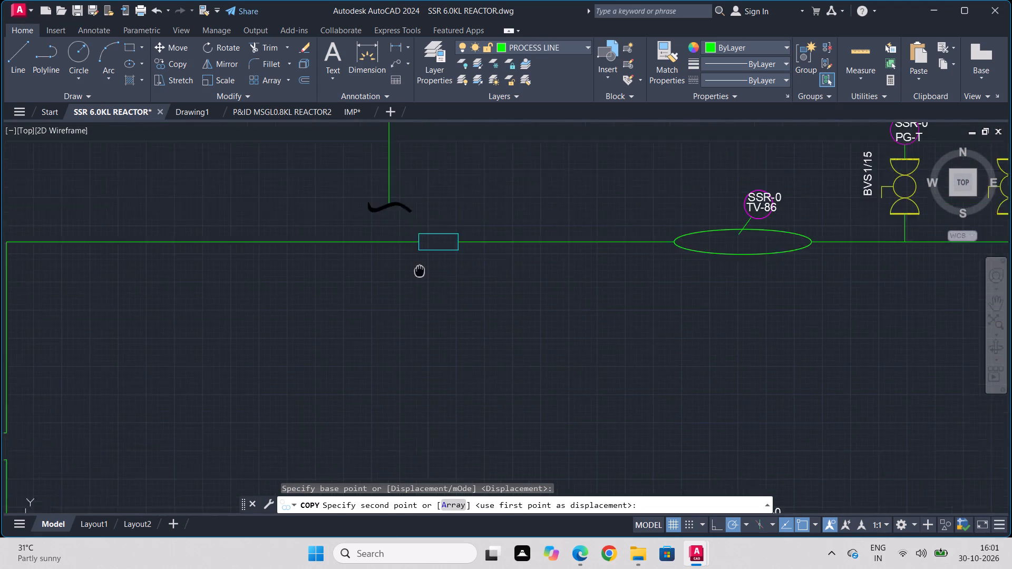
middle_drag(422, 278, 422, 301)
scroll(436, 281, up, 3)
click(447, 261)
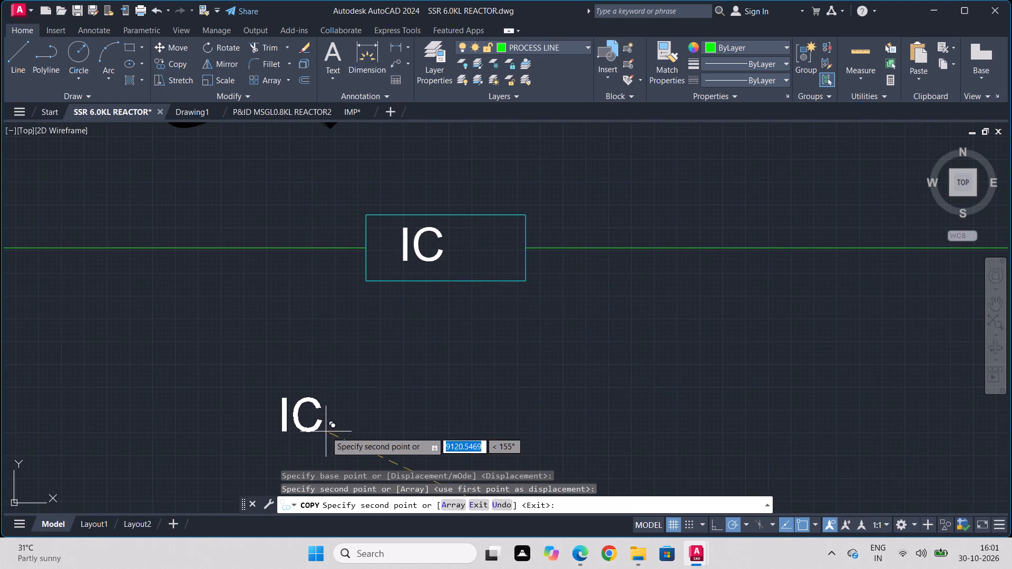
Change the vertical BVS1/15 label nearest the condenser, below the upper side nozzle flange, to 50X40(MSIL).
scroll(310, 416, down, 2)
scroll(312, 406, up, 1)
key(Escape)
scroll(301, 420, down, 1)
middle_drag(301, 420, 361, 338)
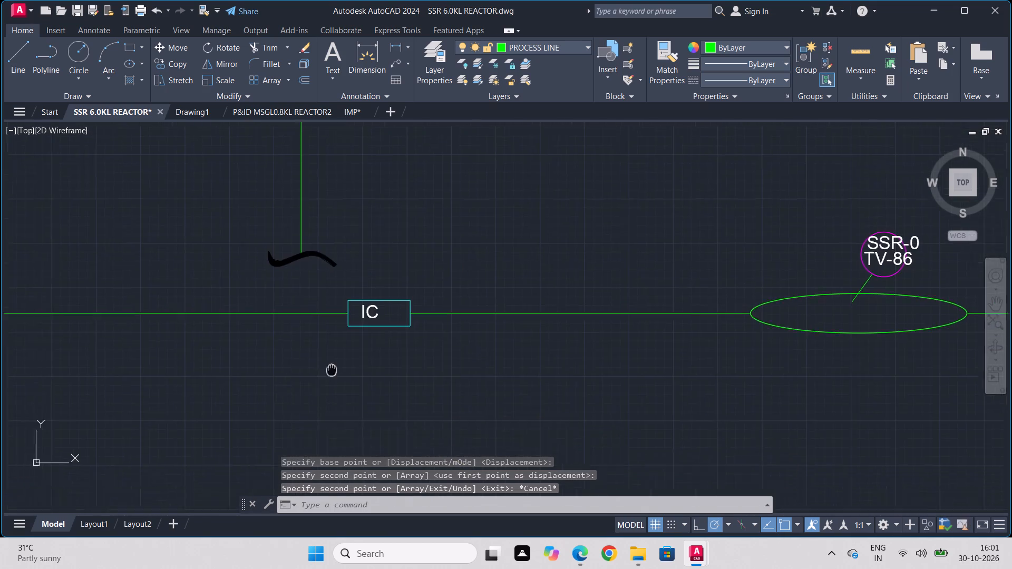
middle_drag(361, 338, 475, 229)
scroll(331, 377, down, 1)
middle_drag(331, 377, 741, 226)
middle_drag(272, 399, 342, 299)
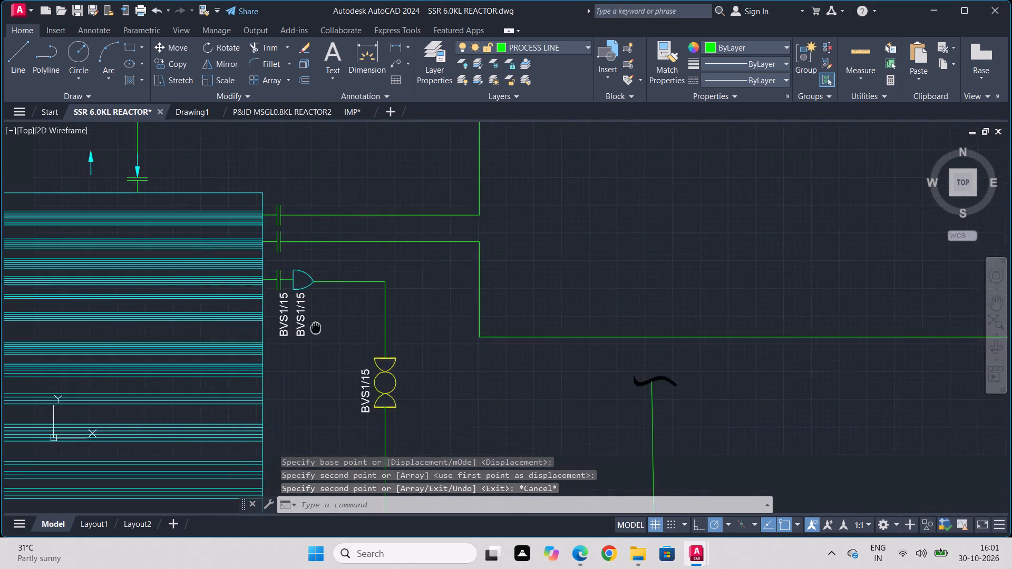
middle_drag(342, 299, 372, 278)
scroll(342, 277, up, 3)
click(355, 253)
right_click(336, 255)
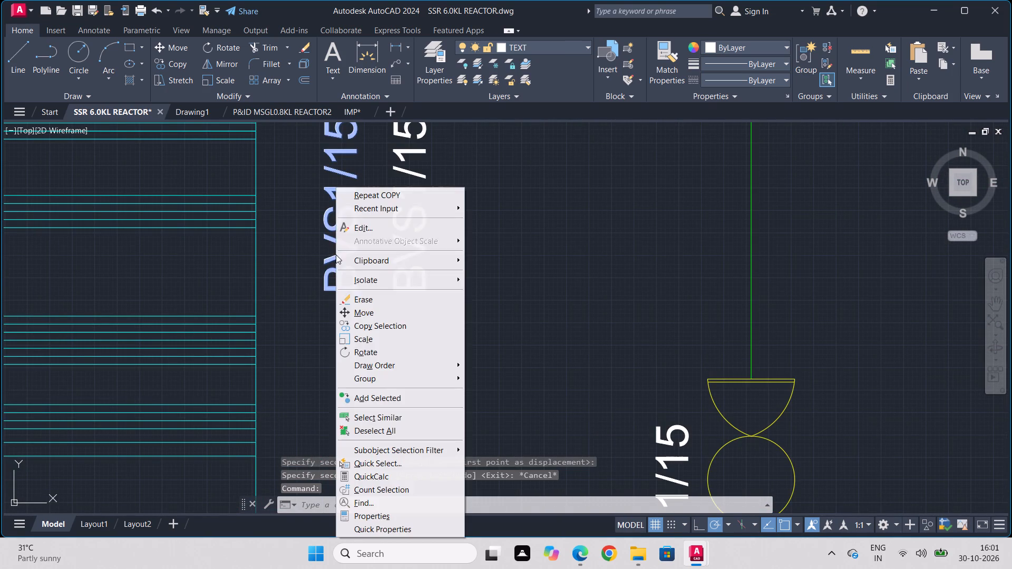
click(391, 229)
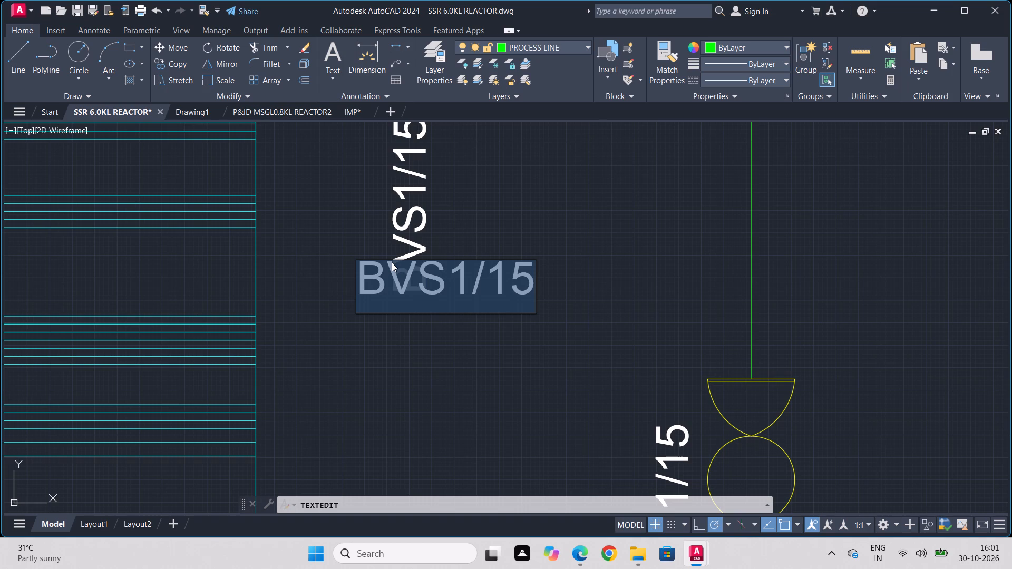
text(50)
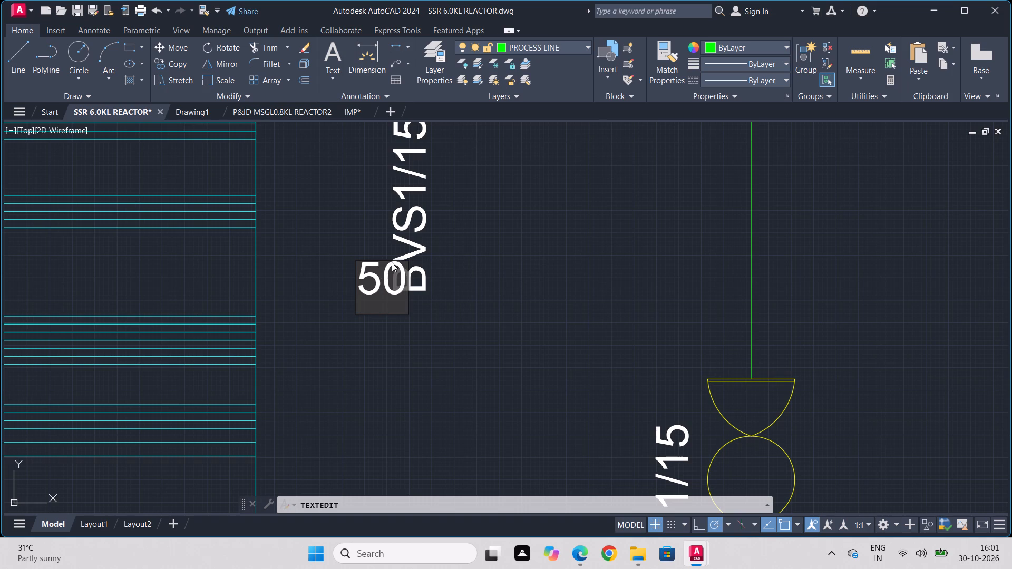
text(X40)
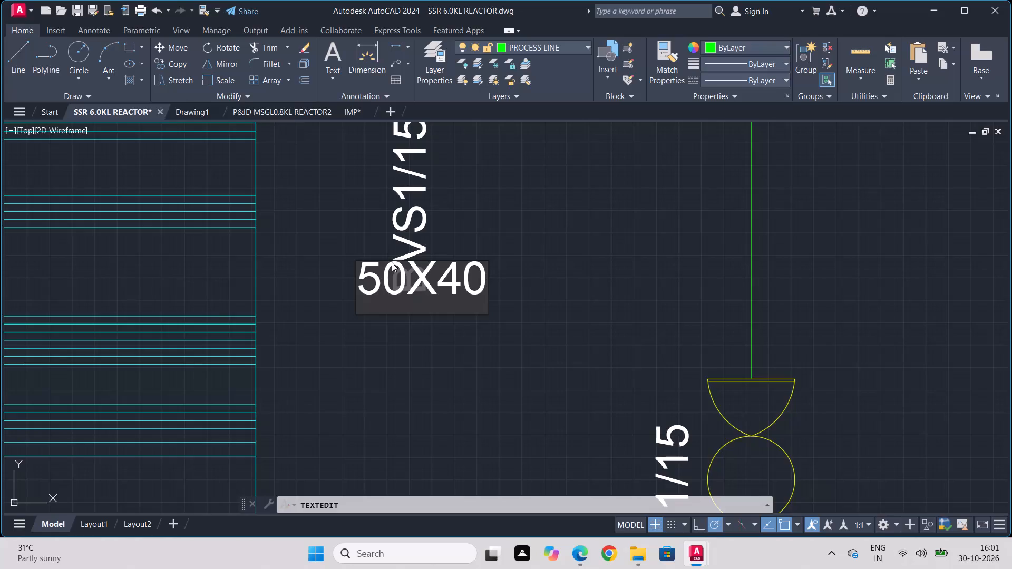
key(ctrl+9)
key(n)
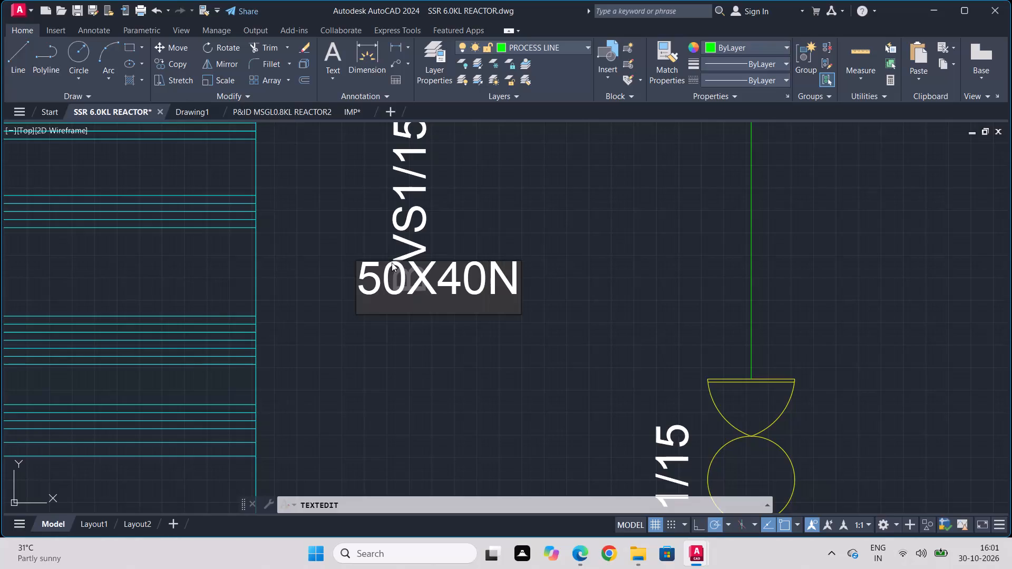
key(BackSpace)
key(ctrl+9)
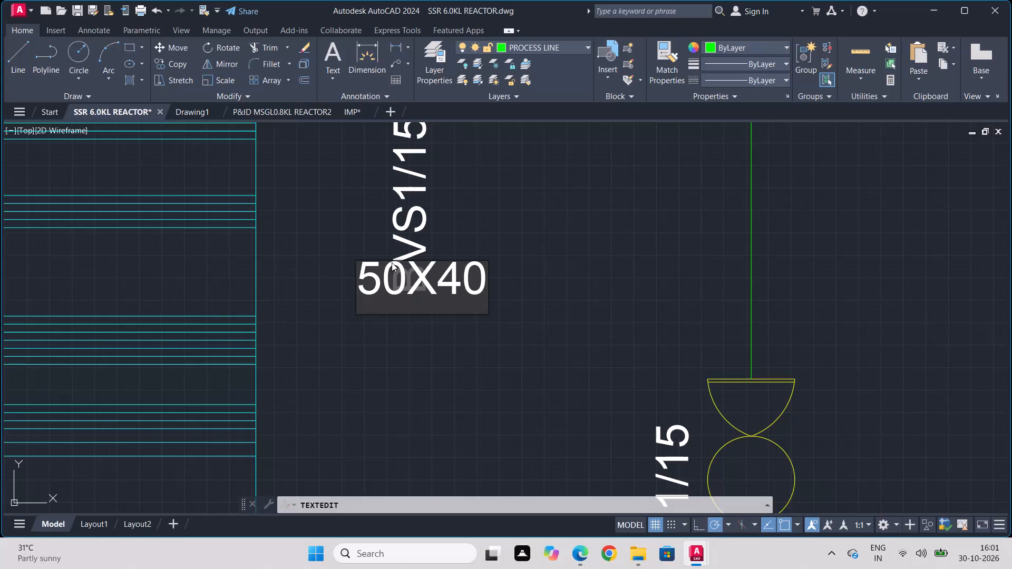
text((MS)
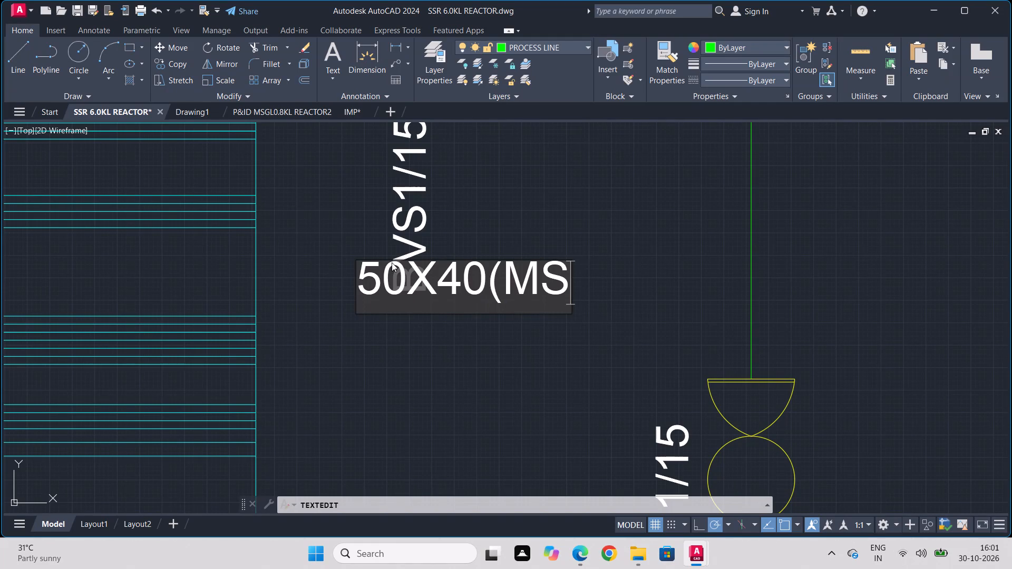
text(IL)
key(shift+parenright)
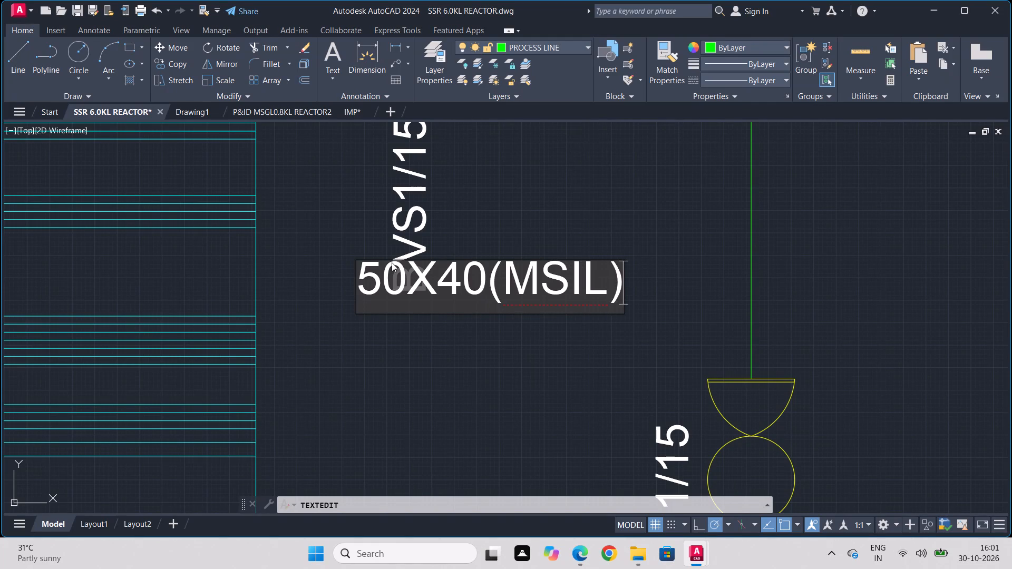
key(Return)
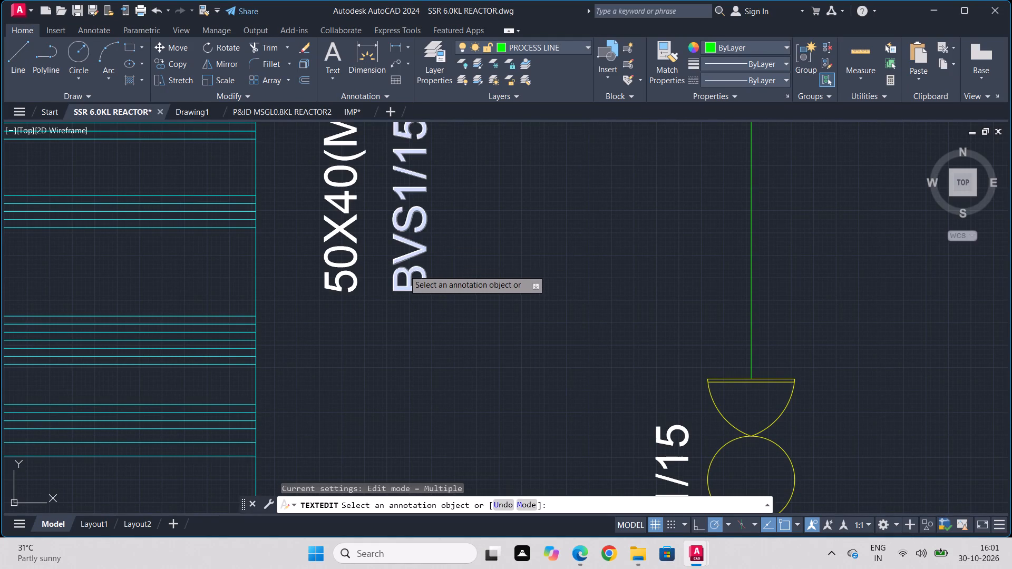
Change the adjacent vertical BVS1/15 label below the cyan fitting to RED FLG.
click(404, 269)
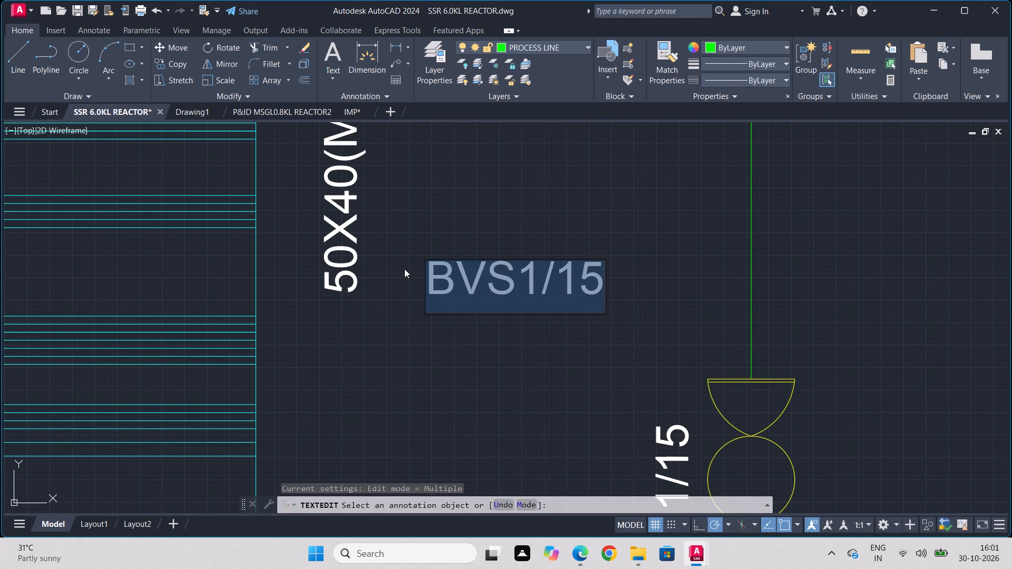
text(RED FLG)
key(Return)
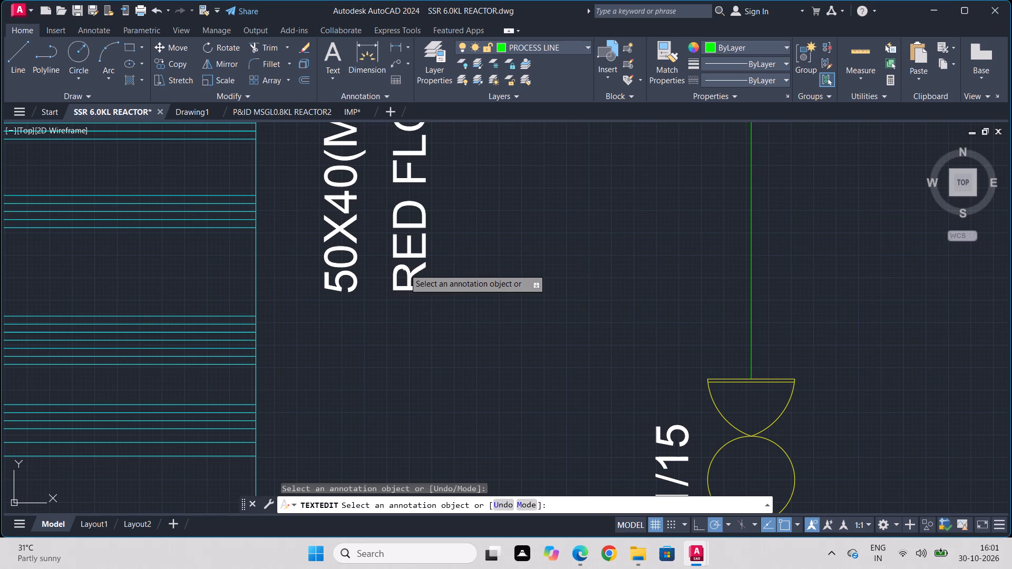
Change the vertical BVS1/15 label beside the yellow circular fitting on the upper side nozzle's downpipe to SGA/46.
scroll(553, 354, down, 2)
middle_drag(569, 365, 495, 196)
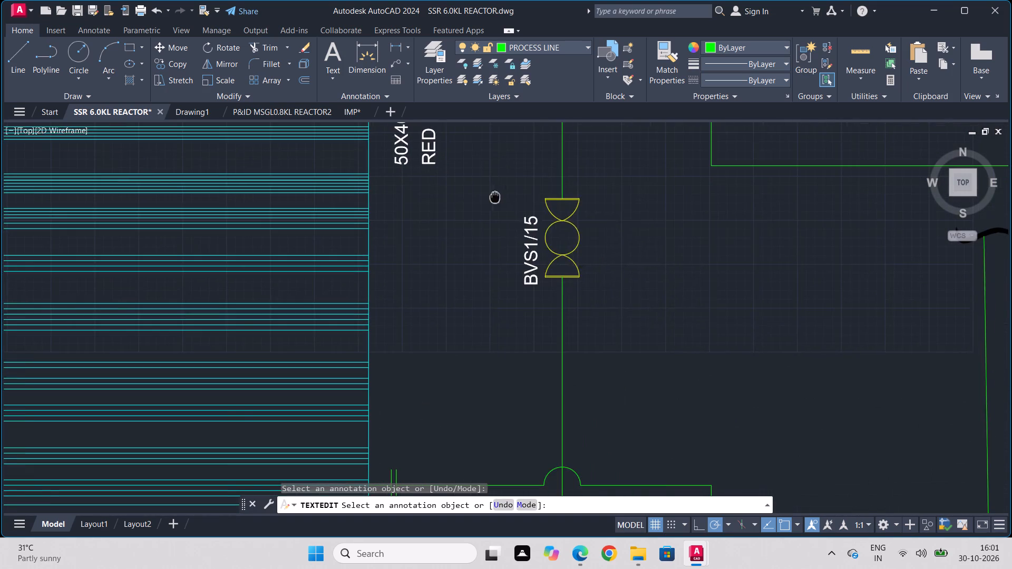
scroll(542, 291, up, 3)
click(508, 256)
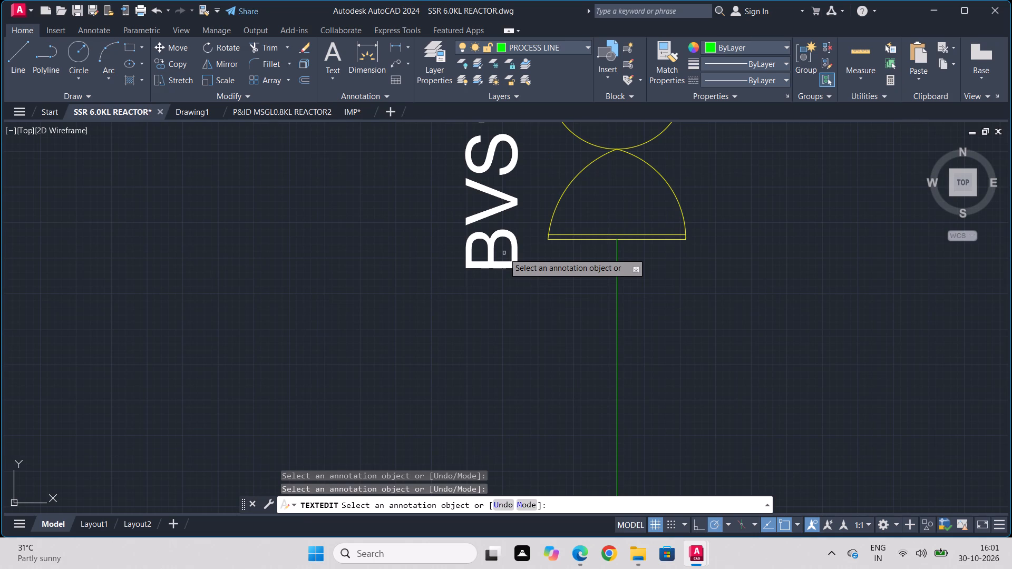
text(SGA)
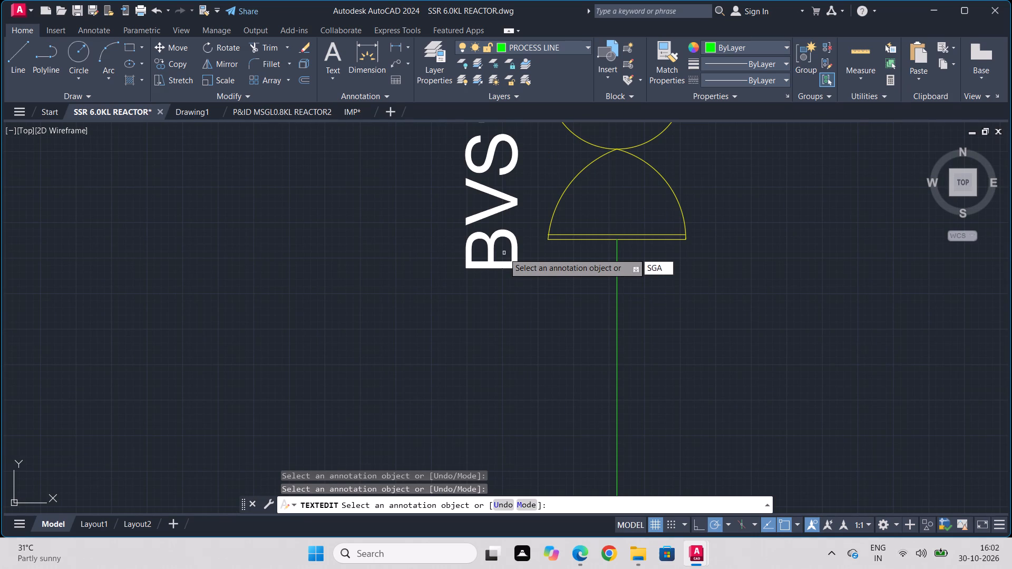
text(/46)
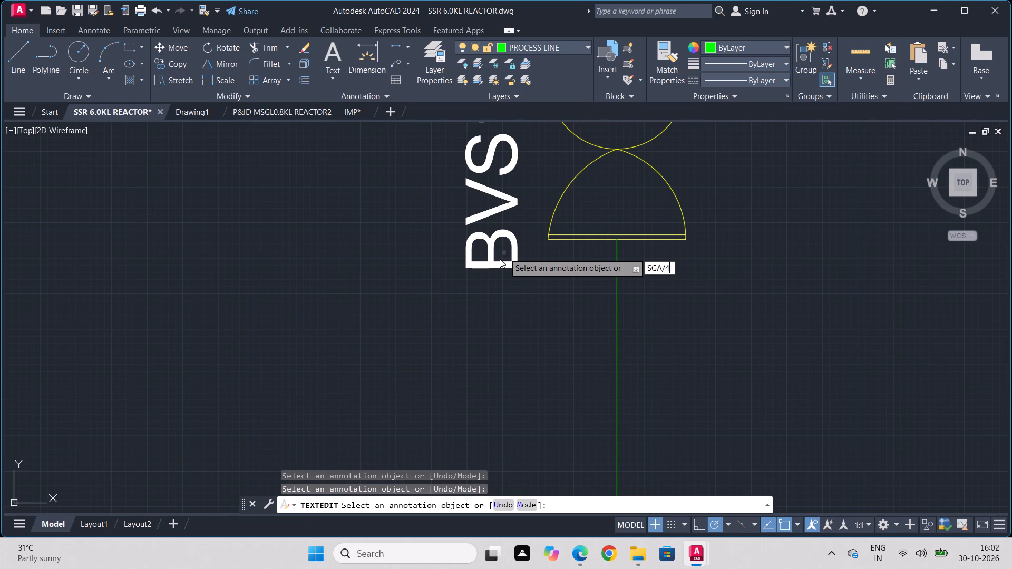
key(Return)
click(501, 254)
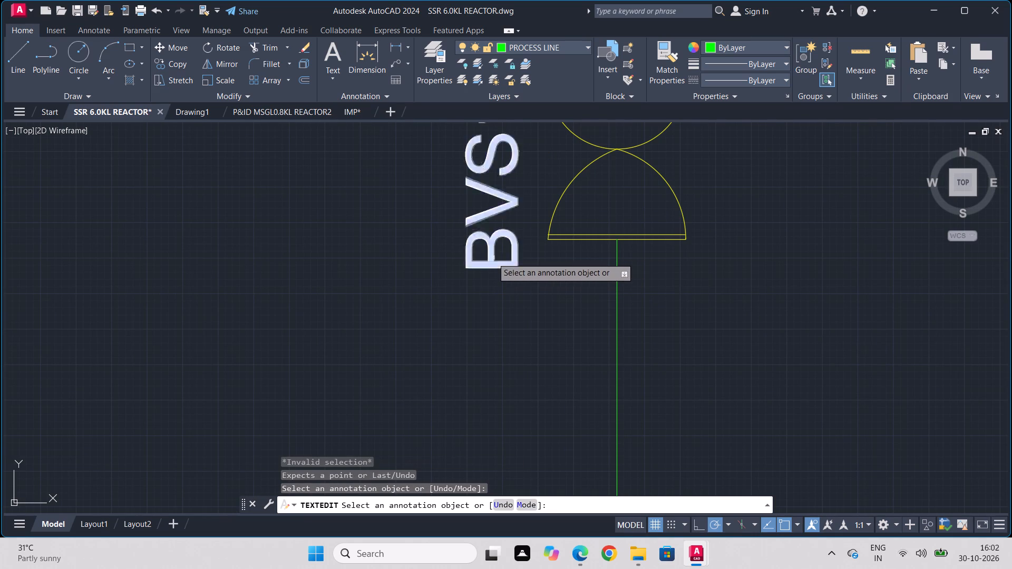
click(492, 258)
key(s)
key(g)
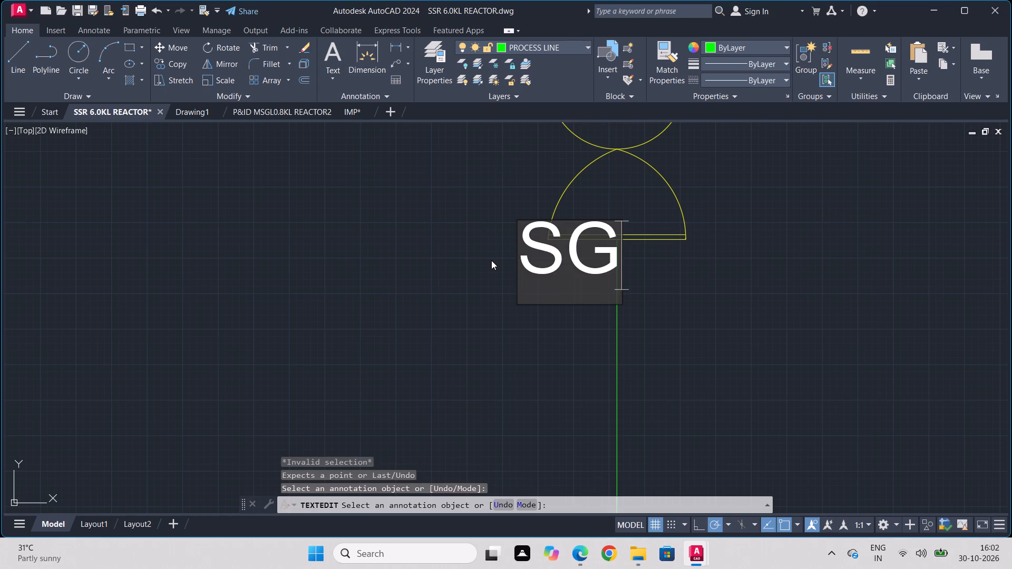
key(a)
key(slash)
text(46)
key(Return)
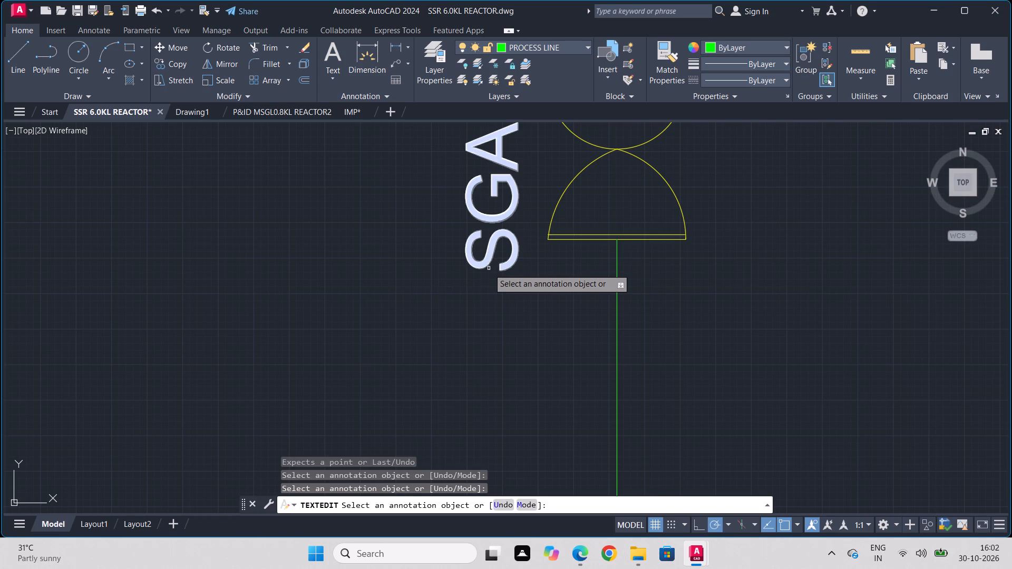
Change the upper BVS1/15 label beside the cyan fitting under the condenser's bottom nozzle to 80X40(MSTL).
scroll(489, 296, down, 1)
middle_drag(489, 315, 588, 147)
scroll(588, 147, down, 1)
scroll(508, 359, down, 1)
middle_drag(508, 359, 661, 132)
scroll(620, 322, down, 1)
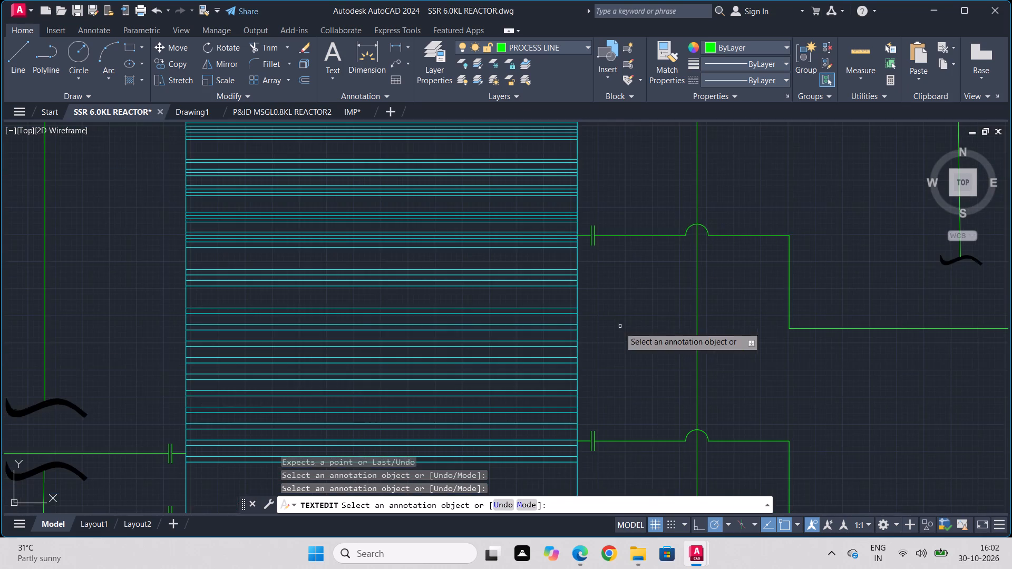
middle_drag(619, 327, 574, 185)
middle_drag(587, 349, 582, 279)
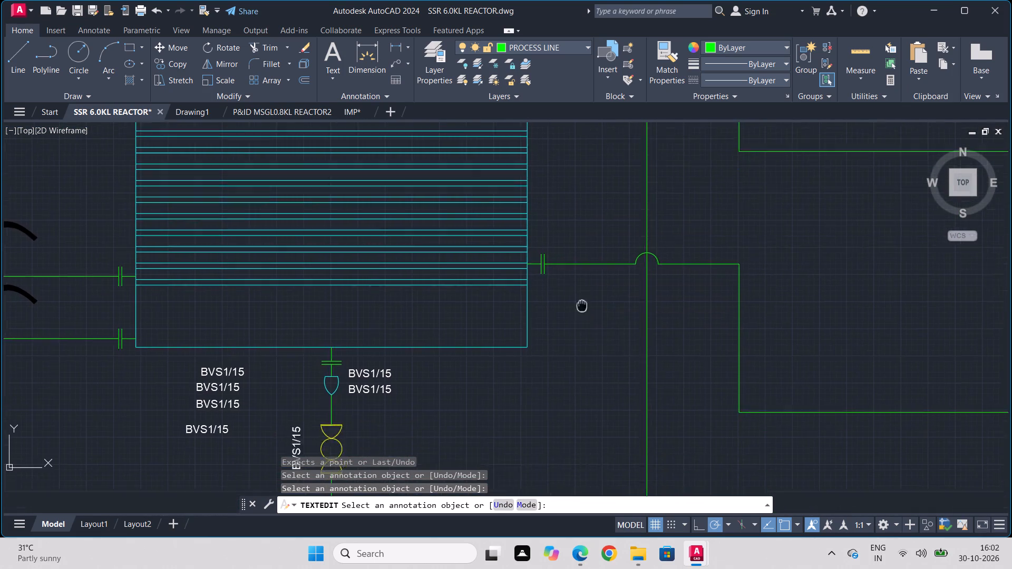
middle_drag(582, 279, 592, 159)
scroll(365, 227, up, 3)
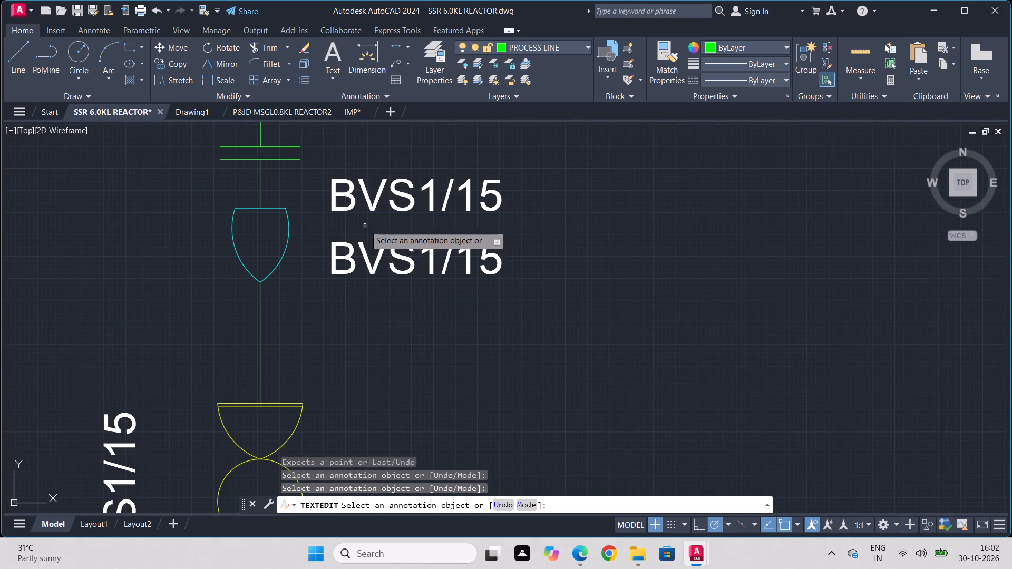
click(370, 203)
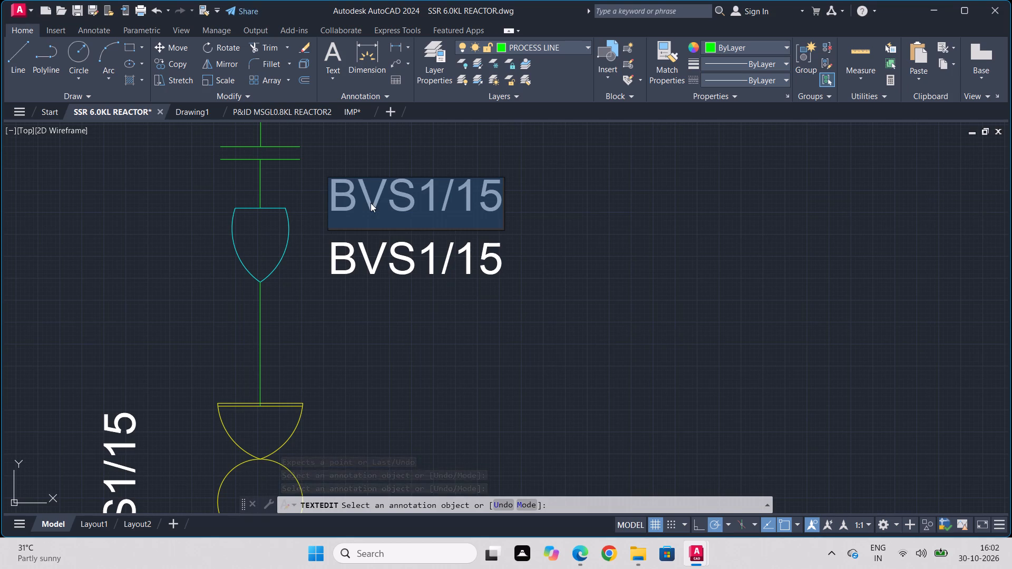
text(80)
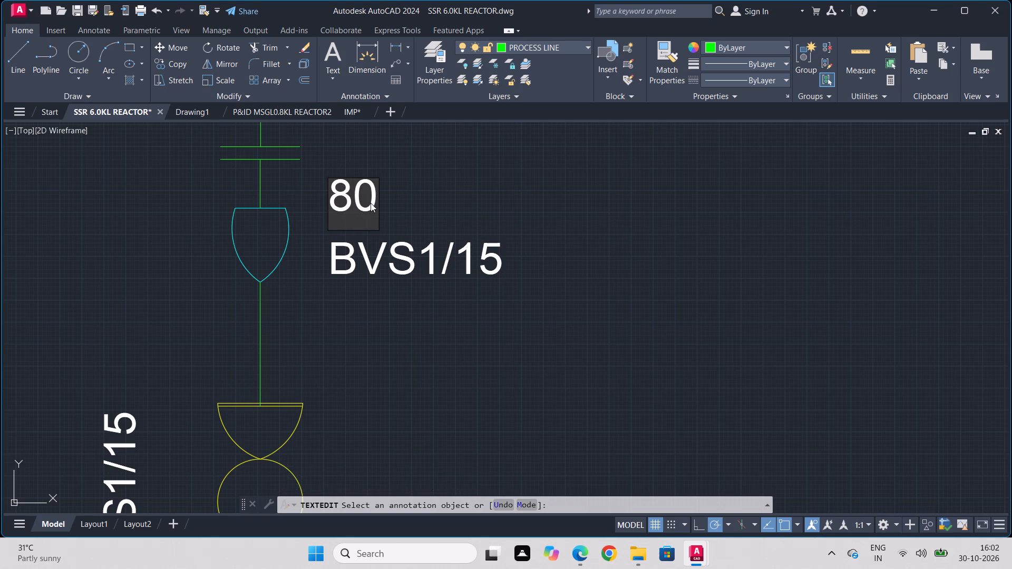
key(x)
text(40)
text((MST)
text(L))
key(Return)
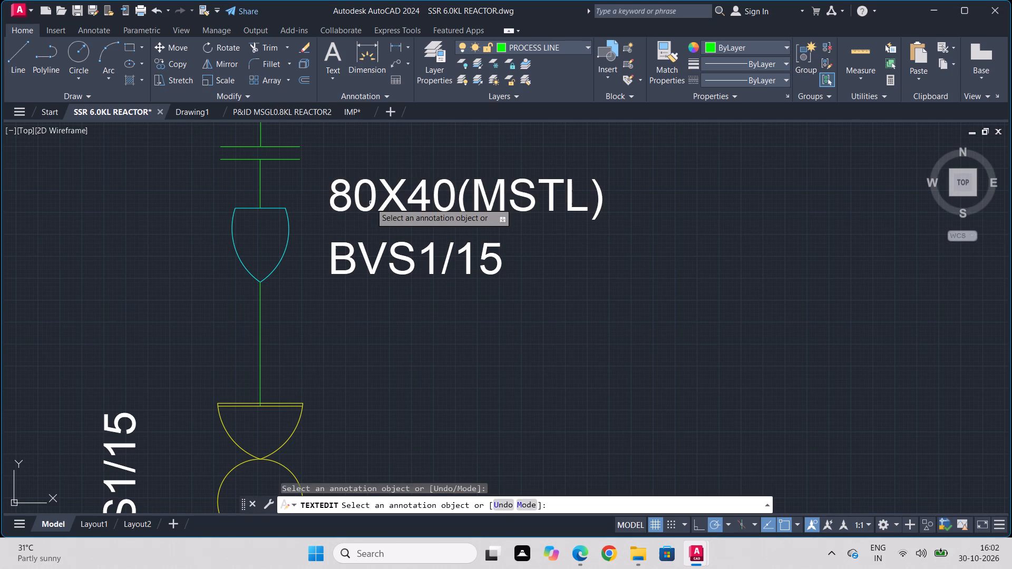
Change the BVS1/15 label directly below 80X40(MSTL) to RED FLG.
click(382, 261)
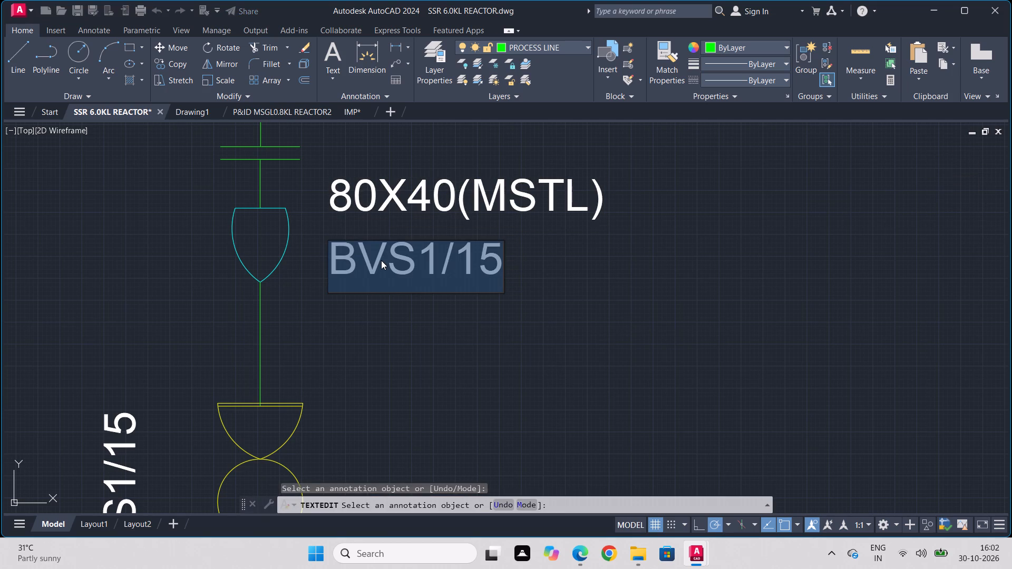
text(RED F)
key(l)
key(g)
key(Return)
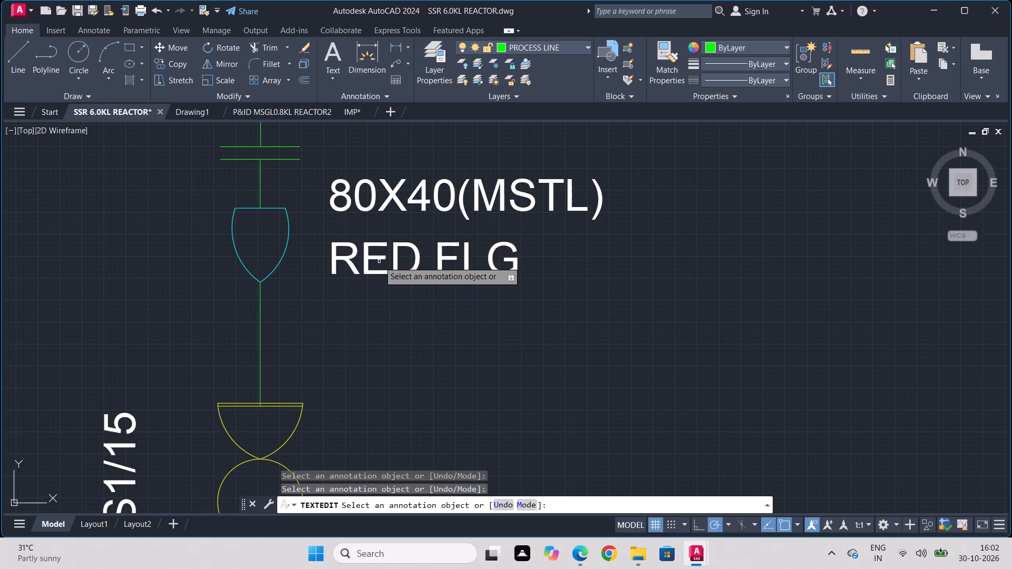
Change the vertical BVS1/15 label beside the yellow circular fitting below the condenser's bottom nozzle to 40NB.
middle_drag(196, 298, 252, 199)
scroll(252, 199, down, 1)
click(206, 364)
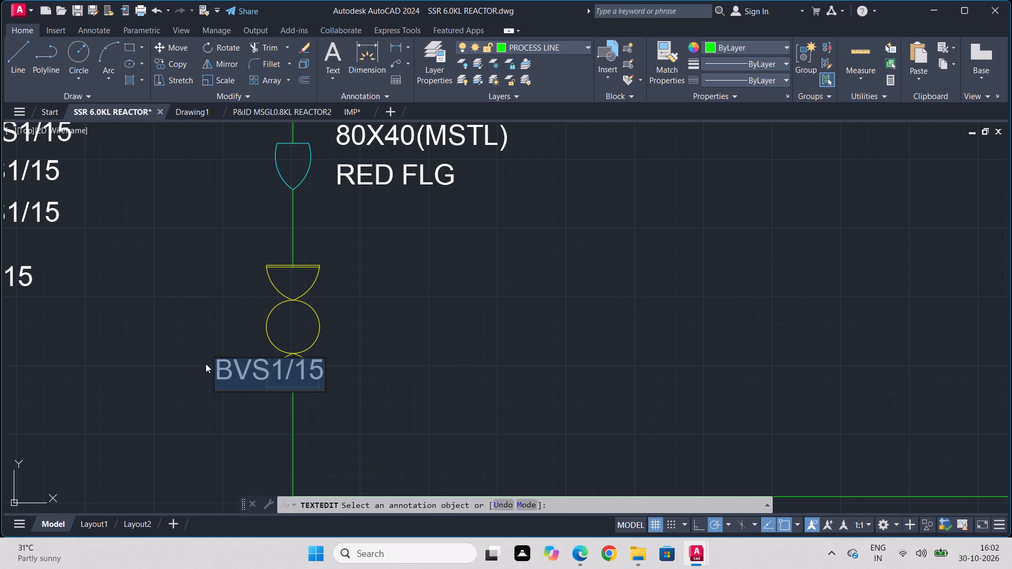
text(40NB)
key(Return)
Change the vertical BVS1/15 label on the downpipe, just above the horizontal valve branch, to S6/40.
scroll(224, 361, down, 2)
middle_drag(377, 386, 377, 384)
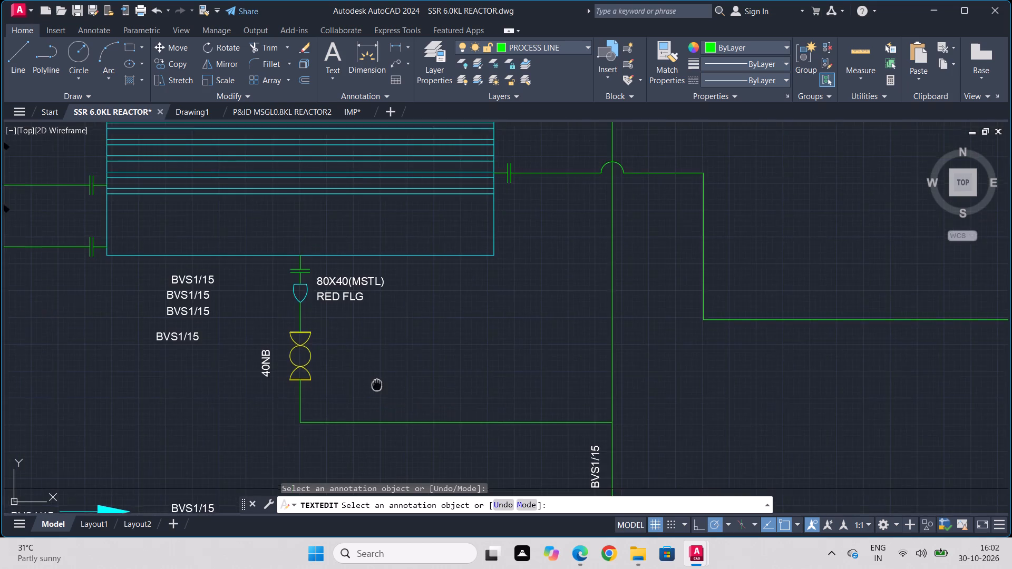
middle_drag(377, 384, 398, 208)
scroll(398, 208, down, 1)
scroll(548, 326, up, 1)
scroll(527, 220, up, 2)
click(527, 217)
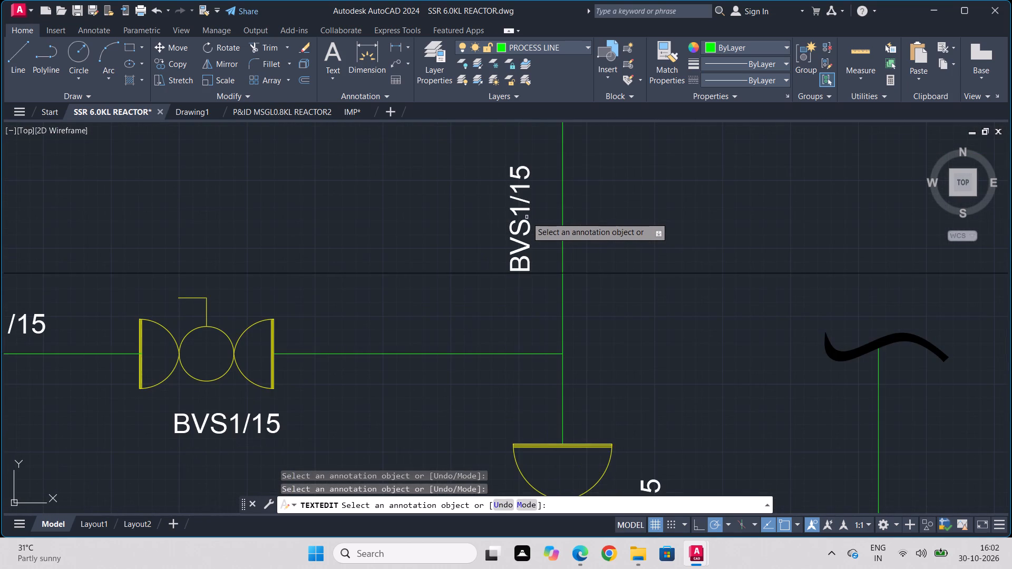
click(522, 227)
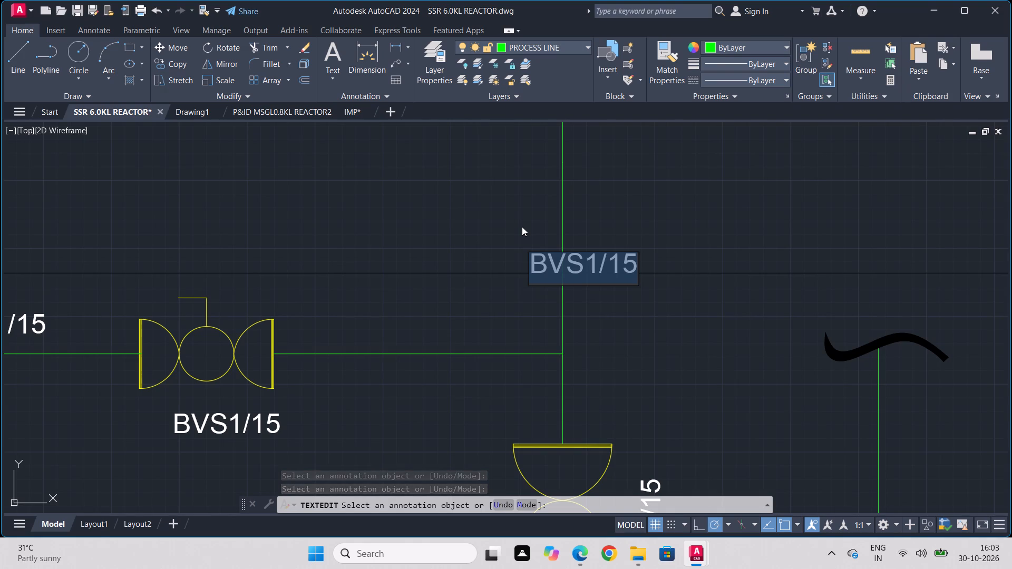
text(S6)
key(slash)
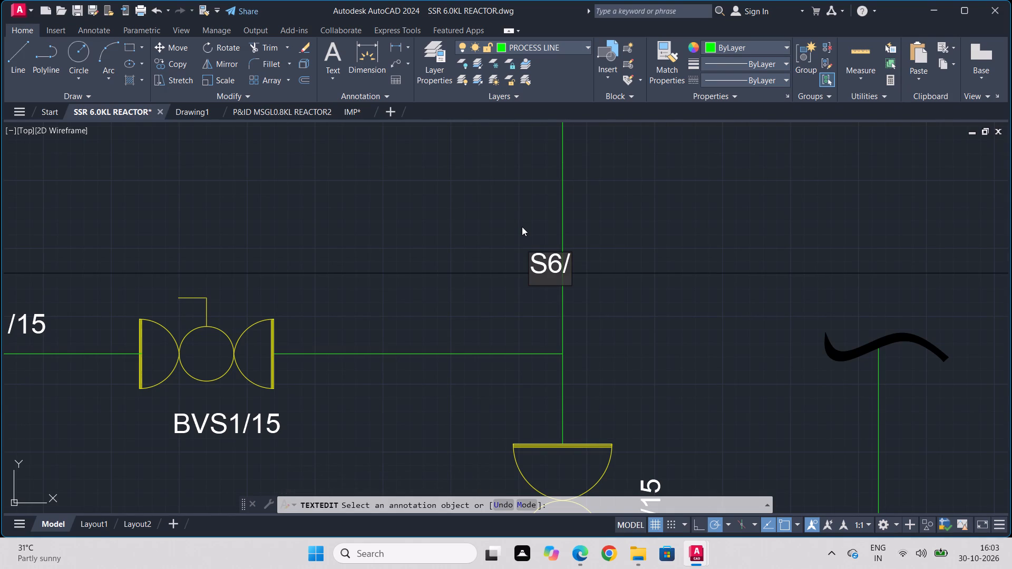
text(40)
key(Return)
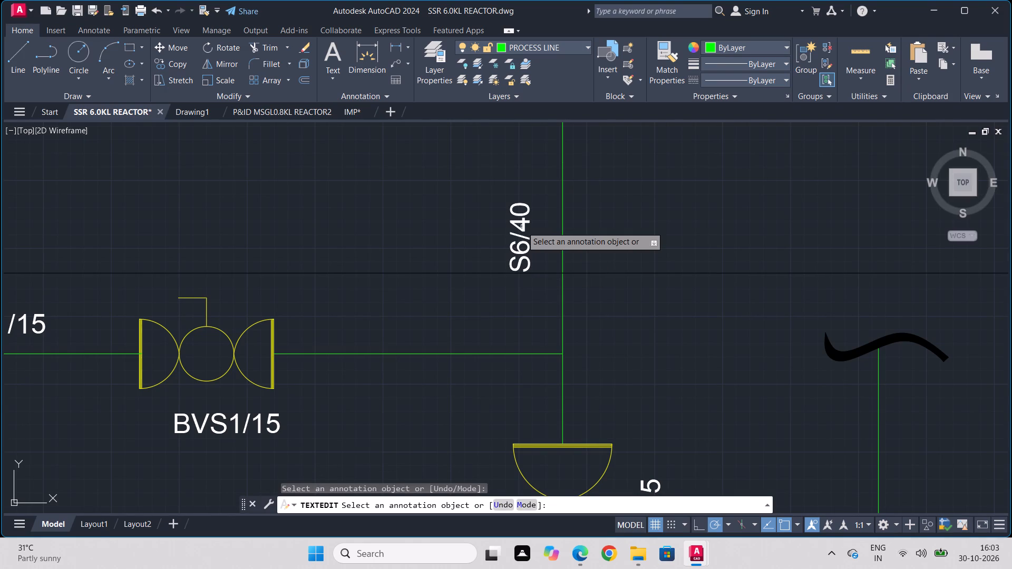
scroll(497, 319, down, 1)
middle_drag(486, 341, 662, 231)
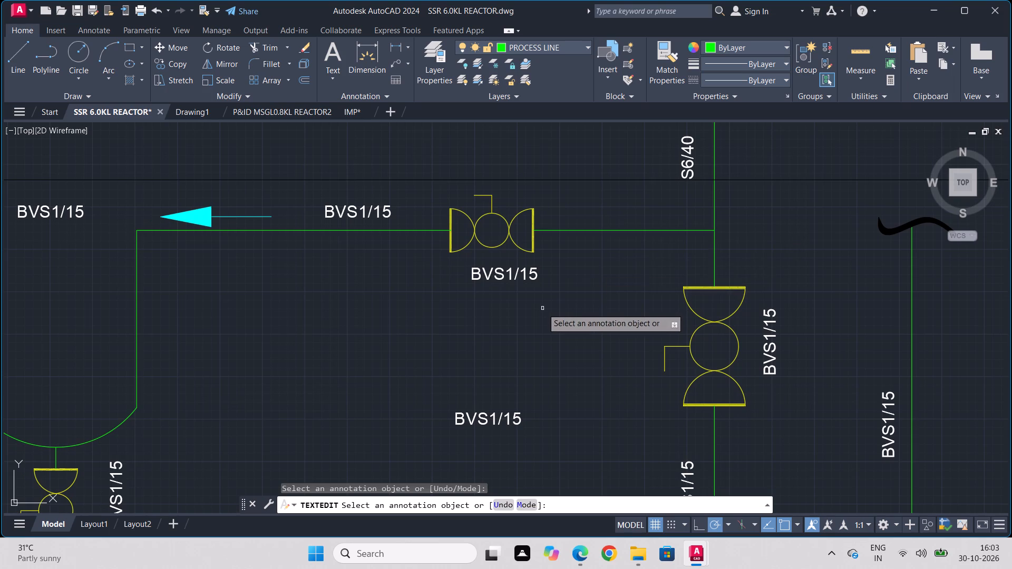
Change the BVS1/15 label below the valve on the horizontal branch to BVF6/40.
scroll(532, 312, up, 2)
click(461, 231)
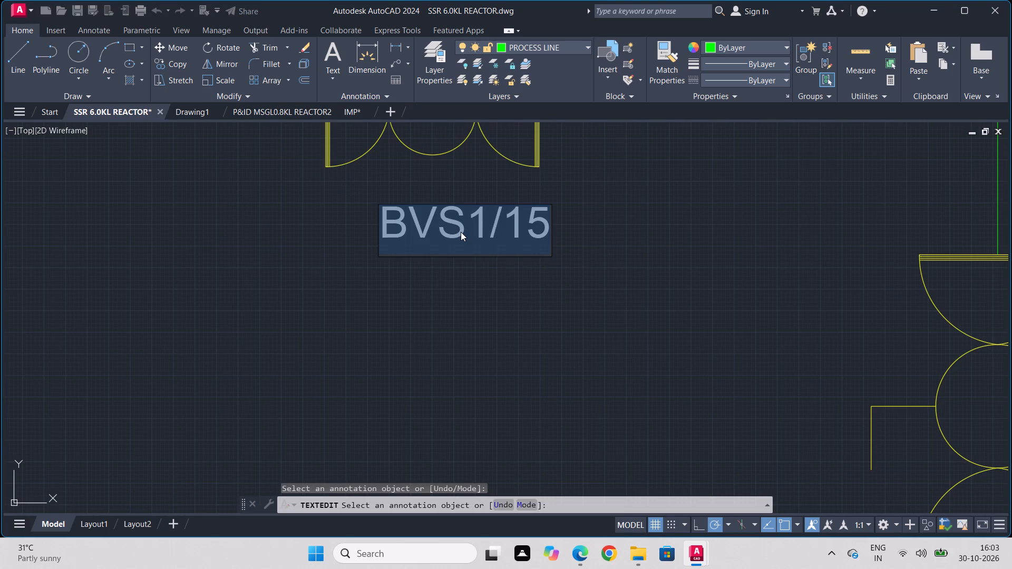
text(BVF6/)
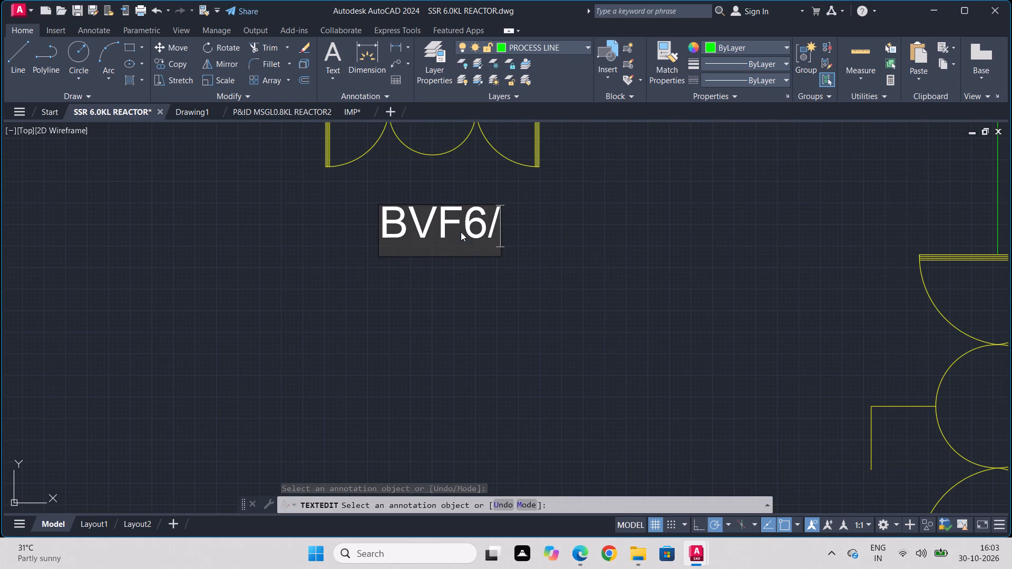
text(40)
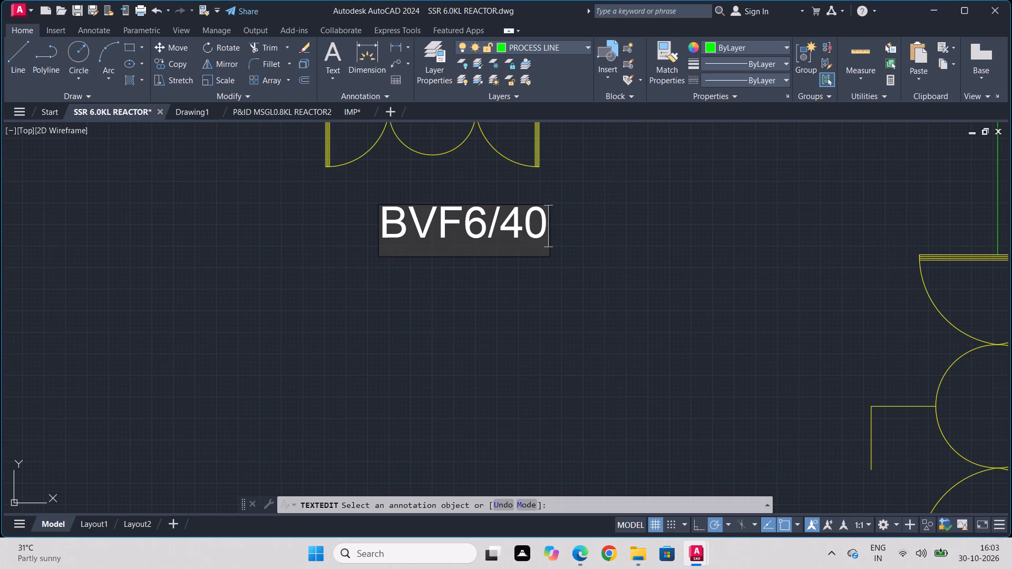
key(Return)
Change the BVS1/15 label on the horizontal branch line, between the cyan flow arrow and the BVF6/40 valve, to S6/40.
middle_drag(240, 243, 496, 398)
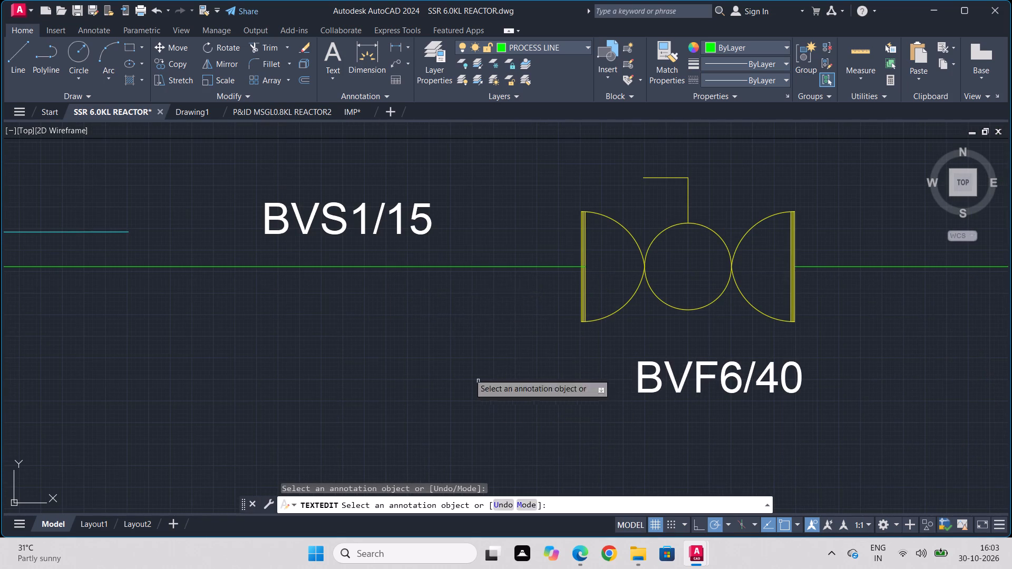
click(406, 222)
click(400, 223)
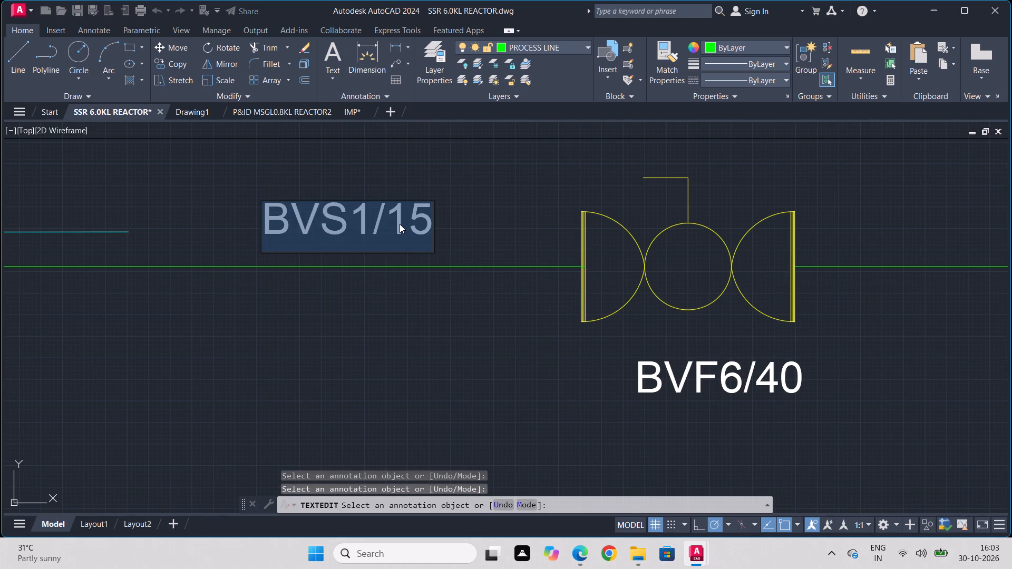
text(S6)
key(slash)
text(40)
key(Return)
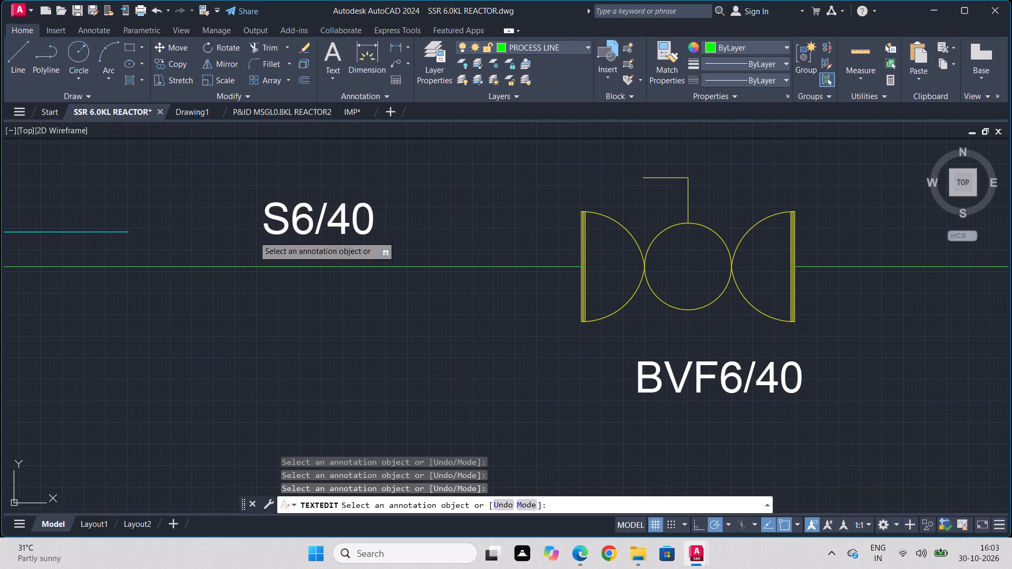
Change the BVS1/15 label above the U-shaped loop, just beyond the branch's cyan arrow, to 300.
scroll(161, 279, down, 1)
middle_drag(159, 280, 462, 276)
click(104, 232)
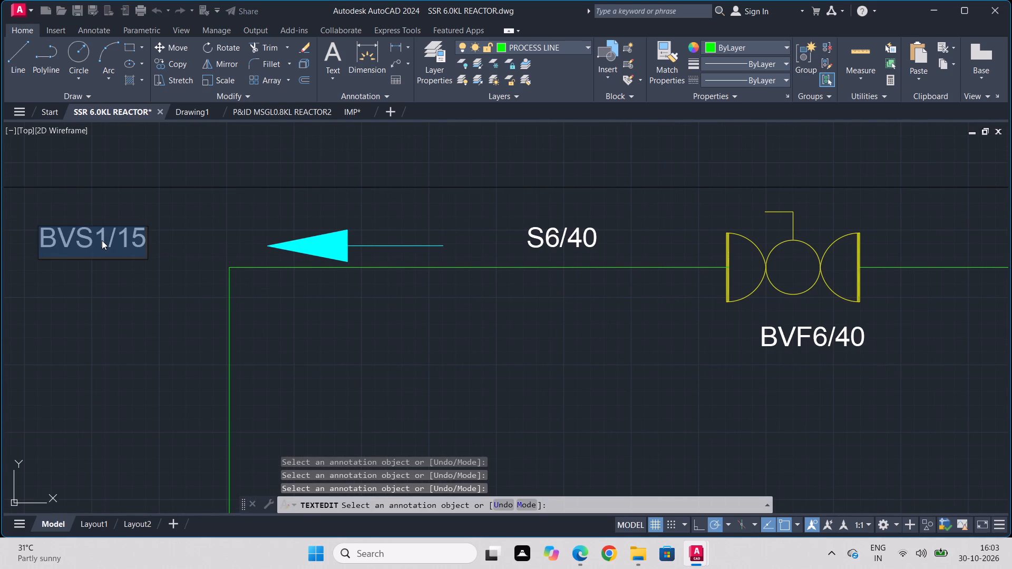
text(300)
key(Return)
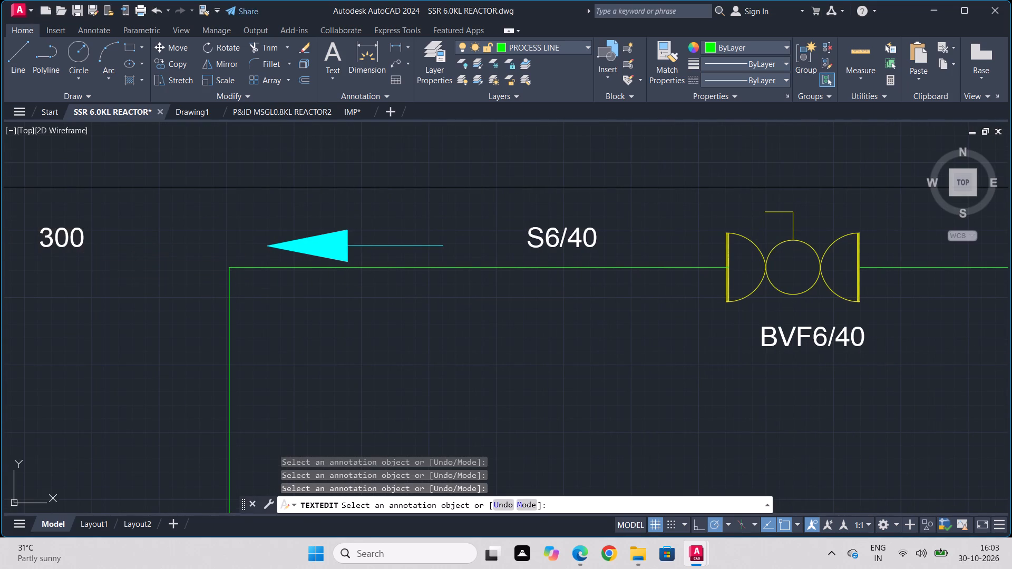
Change the vertical BVS1/15 label beside the drain valve under the U-shaped loop to BVF6/25.
scroll(74, 282, down, 1)
middle_drag(118, 279, 465, 180)
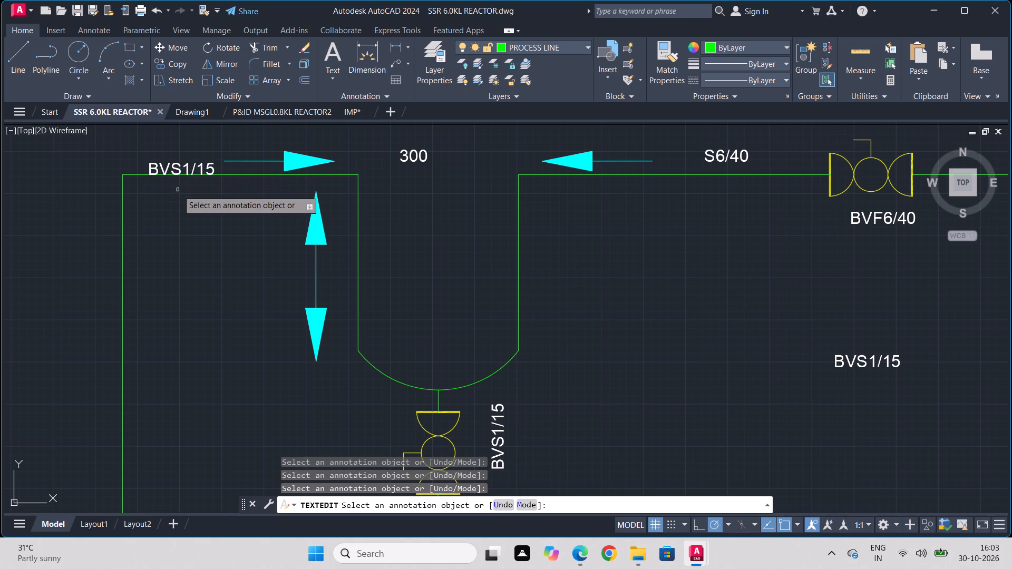
middle_drag(488, 400, 447, 247)
click(463, 291)
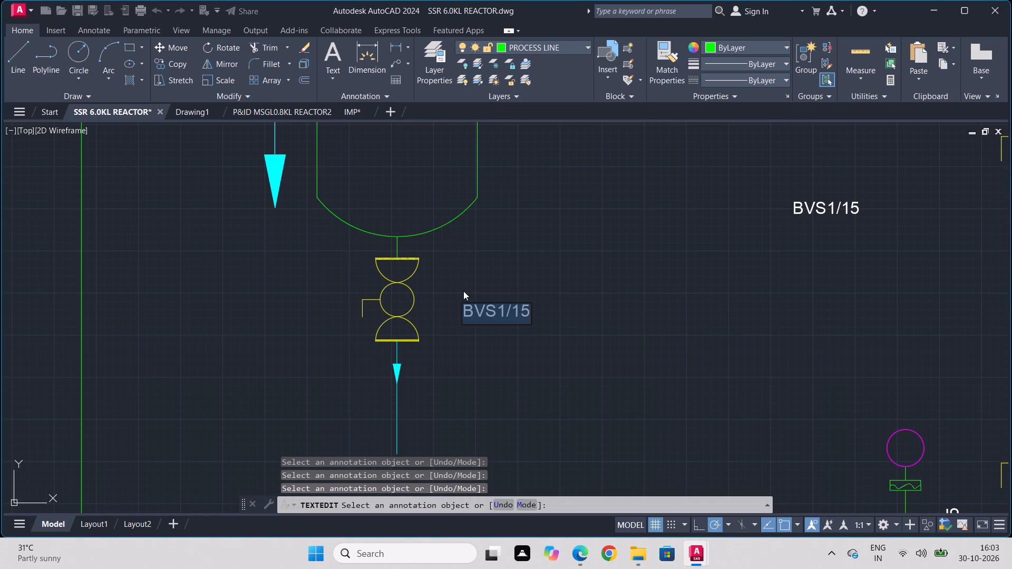
text(BVF6)
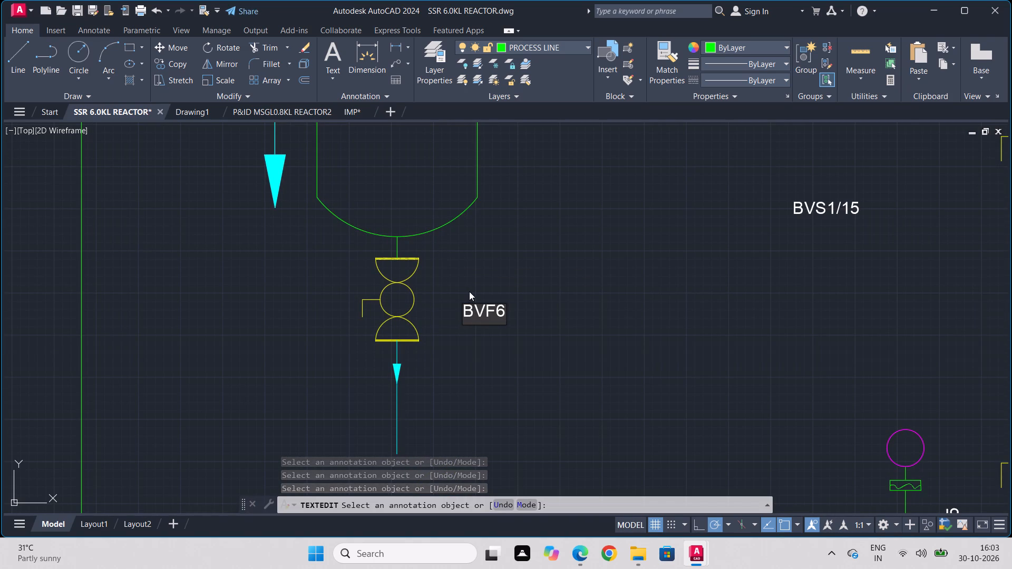
key(slash)
text(25)
key(Return)
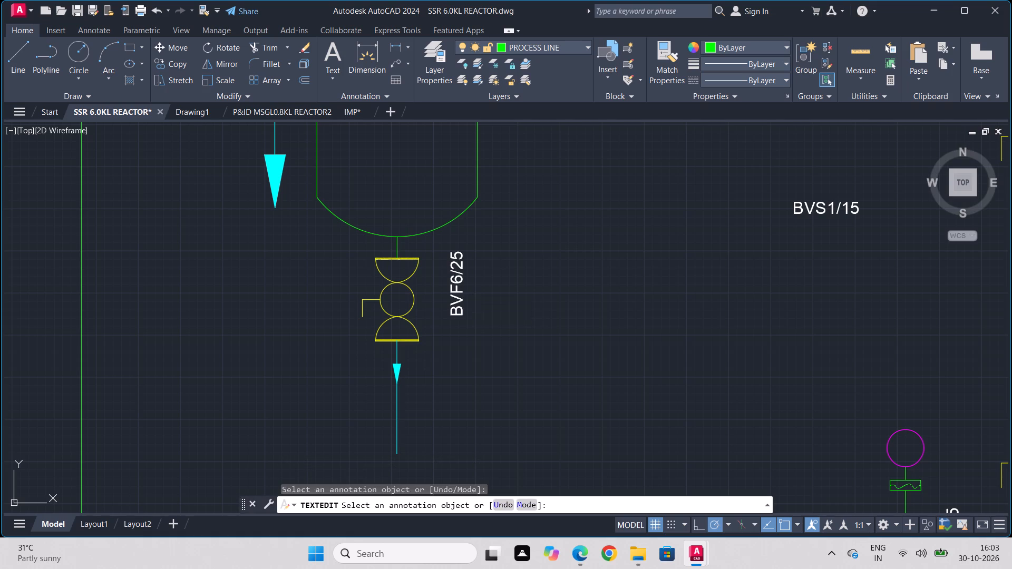
Change the vertical BVS1/15 label beside the downpipe valve just below the horizontal branch to BVF6/40.
middle_drag(673, 355, 536, 265)
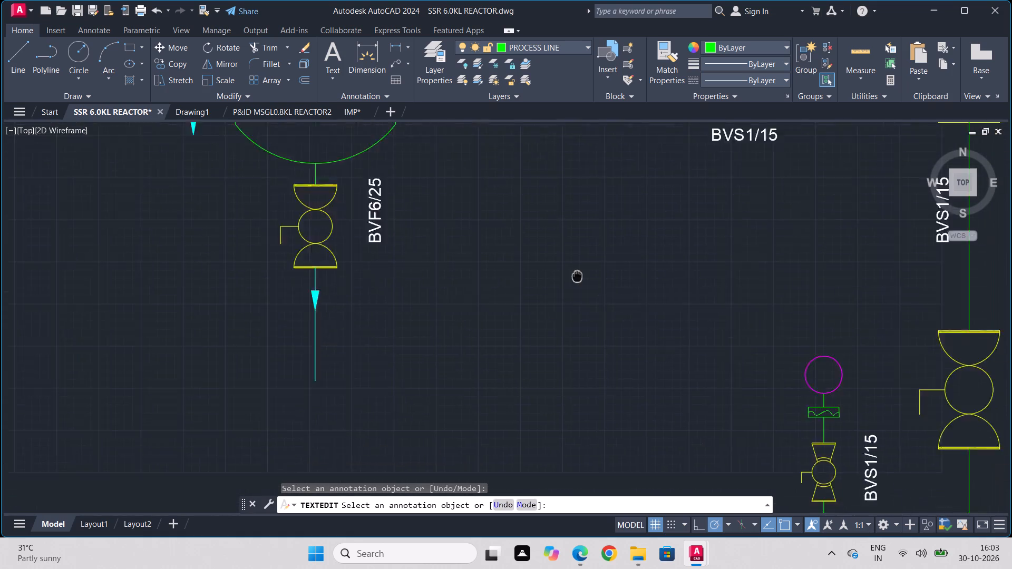
middle_drag(536, 265, 407, 253)
middle_drag(571, 263, 454, 400)
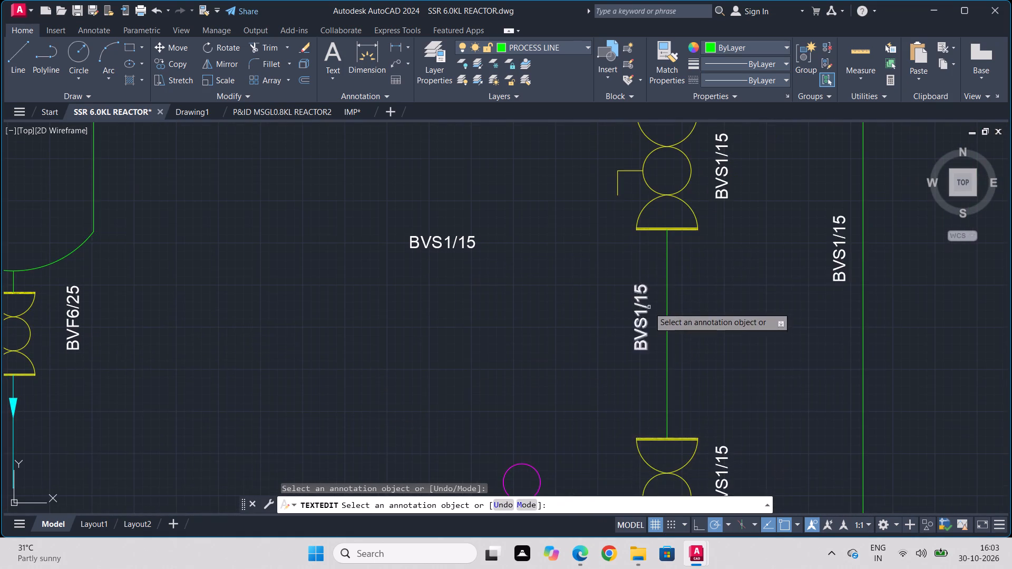
middle_drag(650, 297, 641, 513)
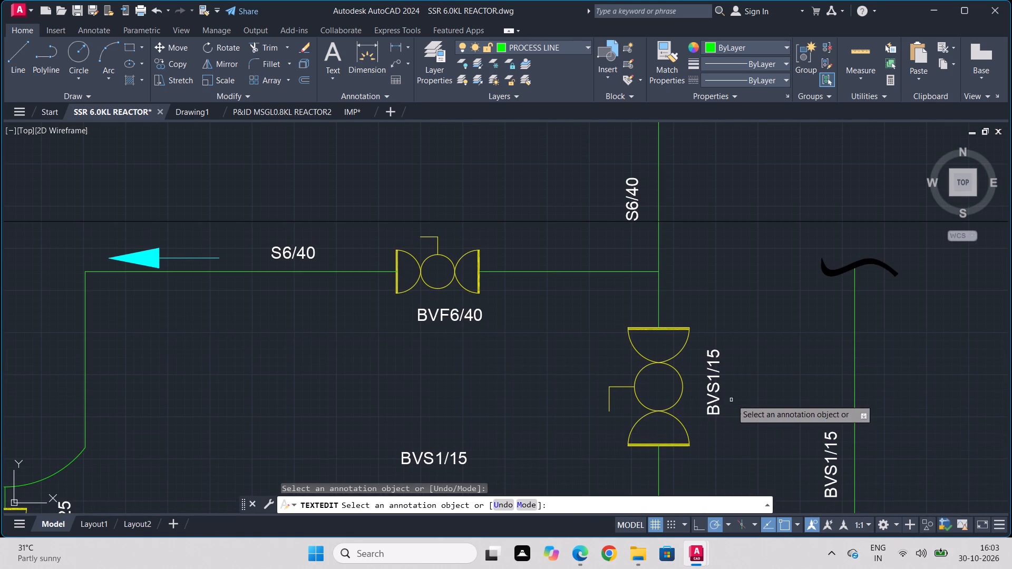
click(715, 398)
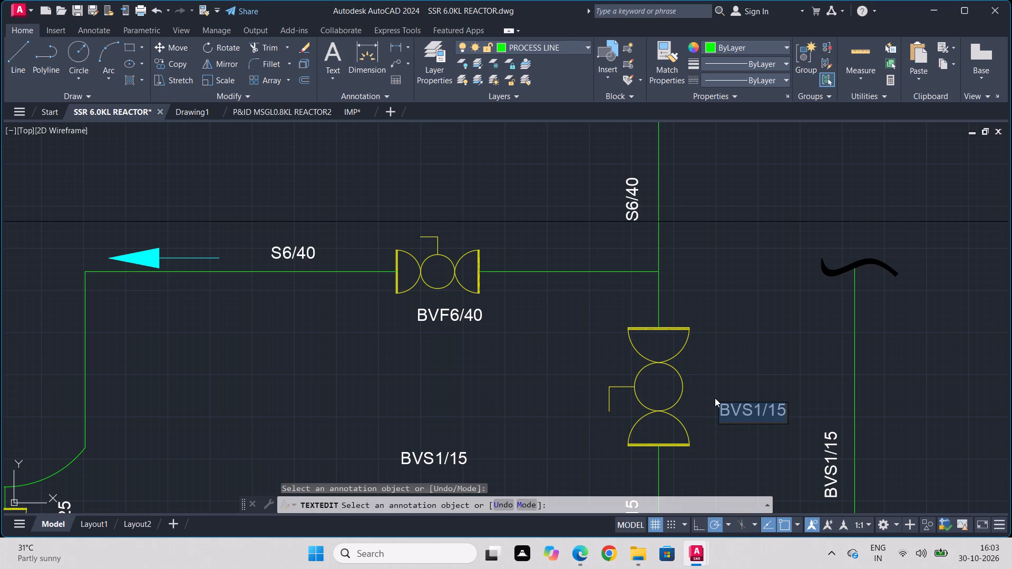
text(BVF6/)
text(40)
key(Return)
Change the vertical BVS1/15 label on the downpipe between the two large valves to SG/40.
middle_drag(565, 444, 558, 376)
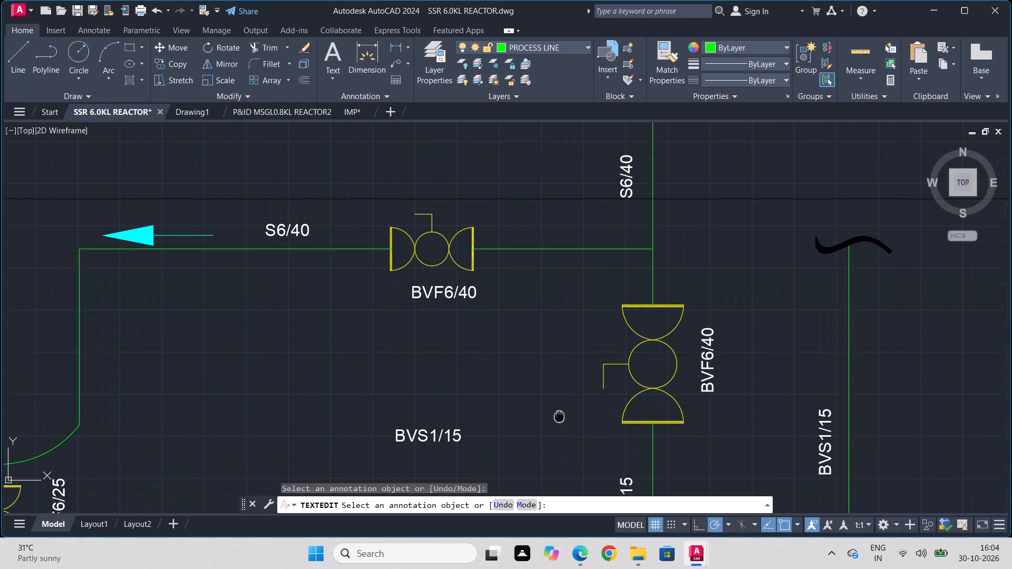
middle_drag(558, 376, 536, 241)
click(599, 351)
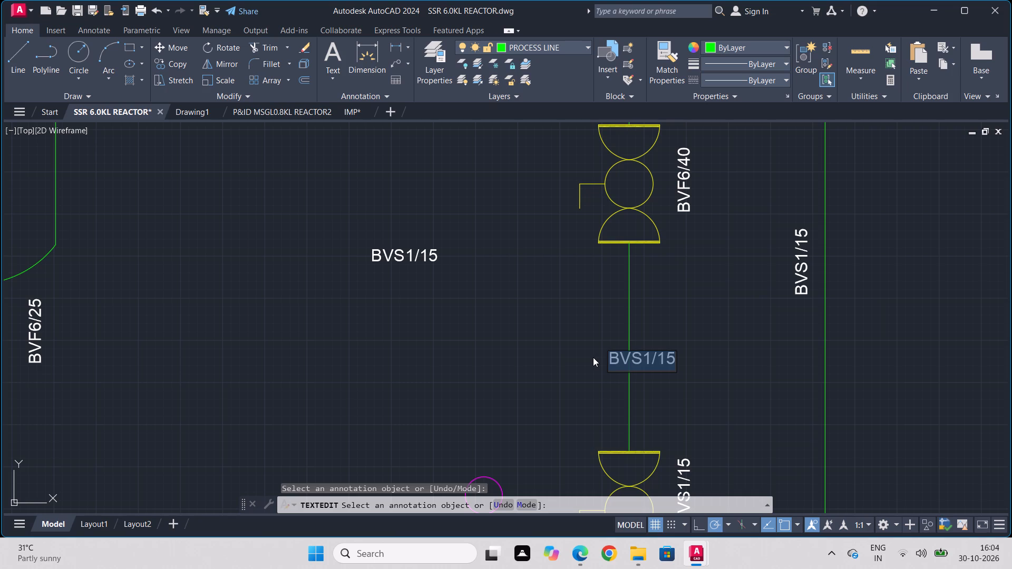
key(s)
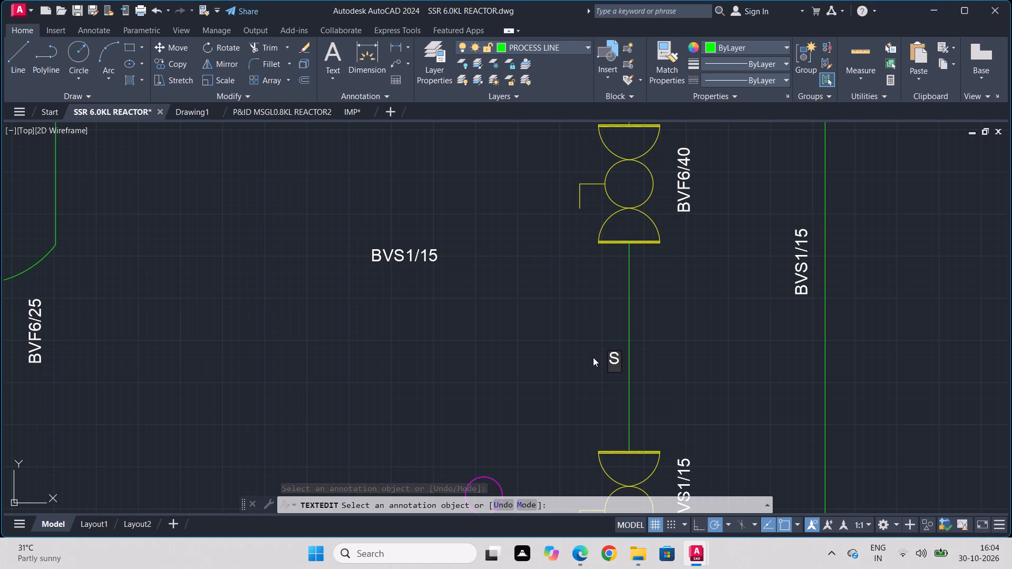
text(G/40)
key(Return)
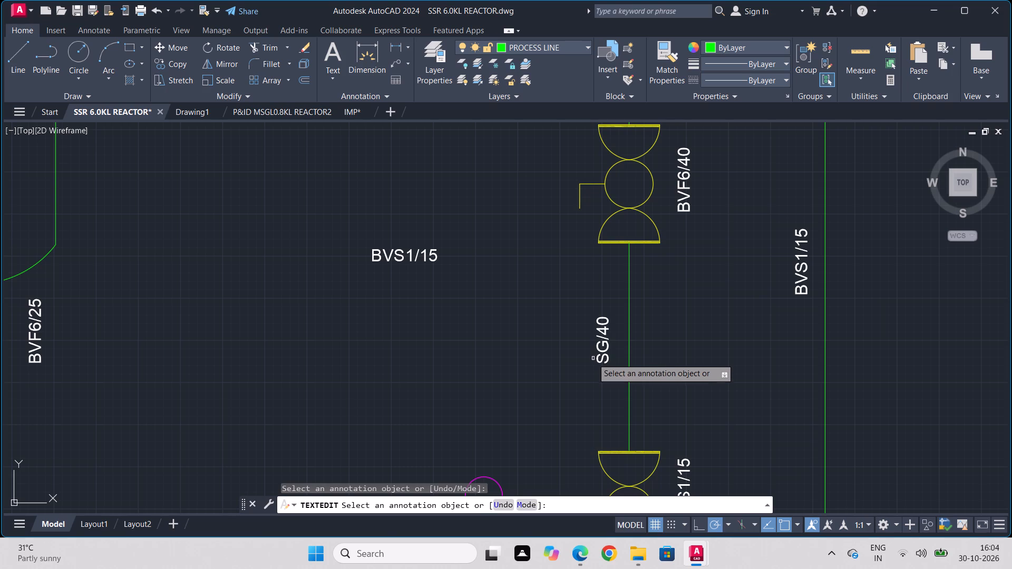
Change the vertical BVS1/15 label beside the lower large downpipe valve to BVF6/40.
middle_drag(657, 442, 631, 368)
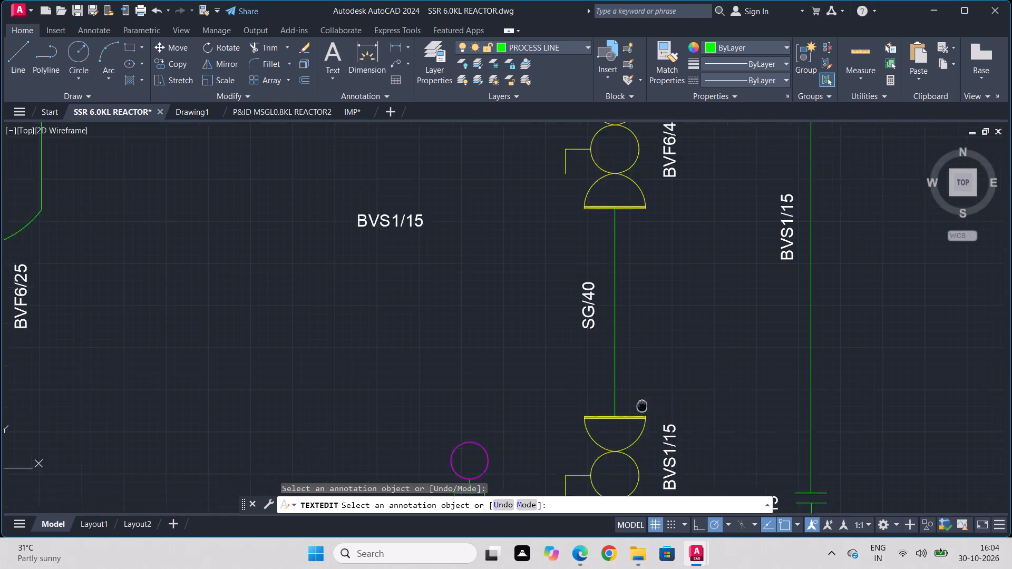
middle_drag(631, 368, 601, 259)
scroll(651, 352, up, 1)
click(617, 312)
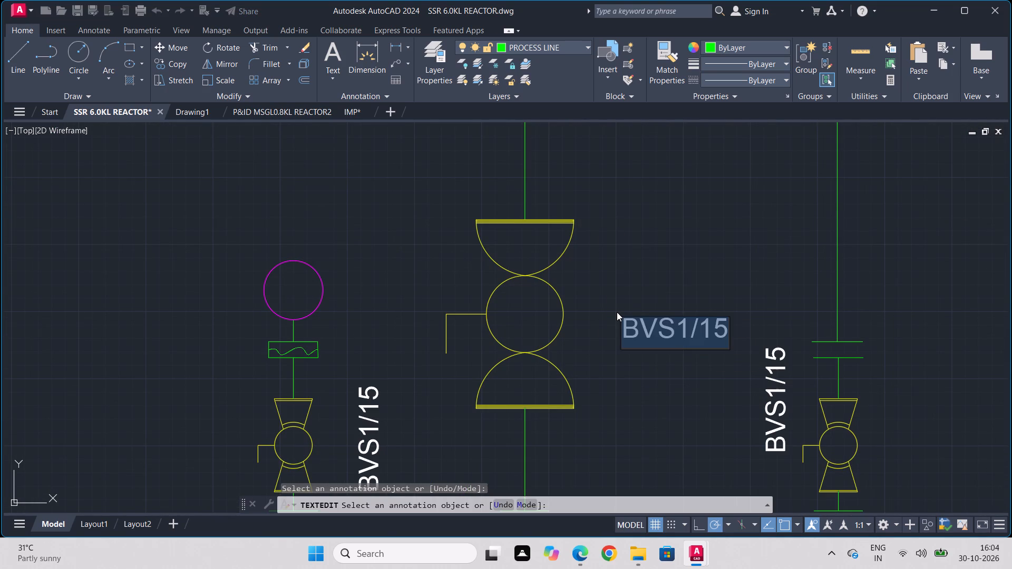
text(BVF6)
text(/40)
key(Return)
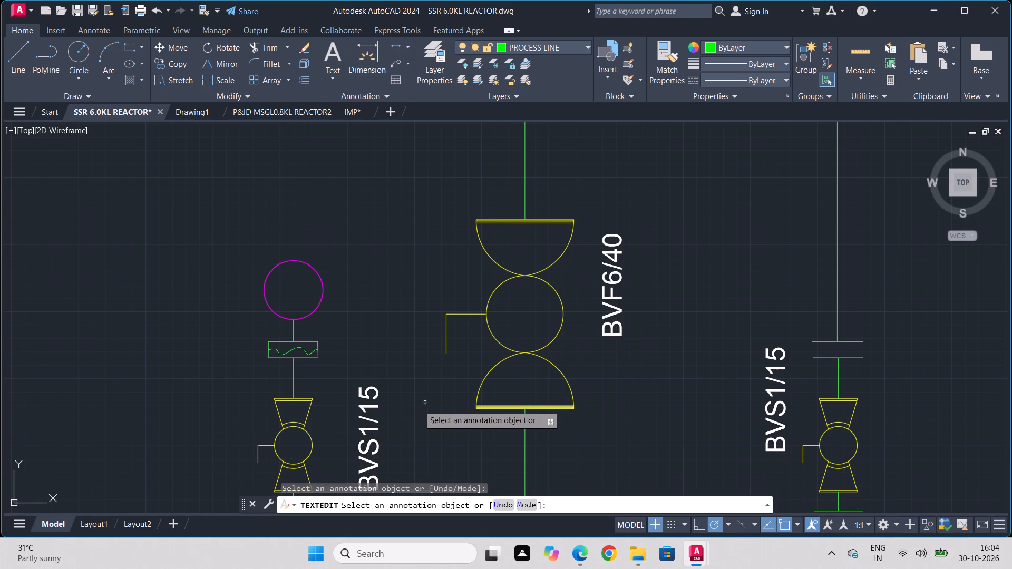
Change the vertical BVS1/15 label beside the small nozzle valve under the magenta circle to BVF6/15.
scroll(409, 411, down, 1)
middle_drag(409, 412, 470, 305)
click(444, 325)
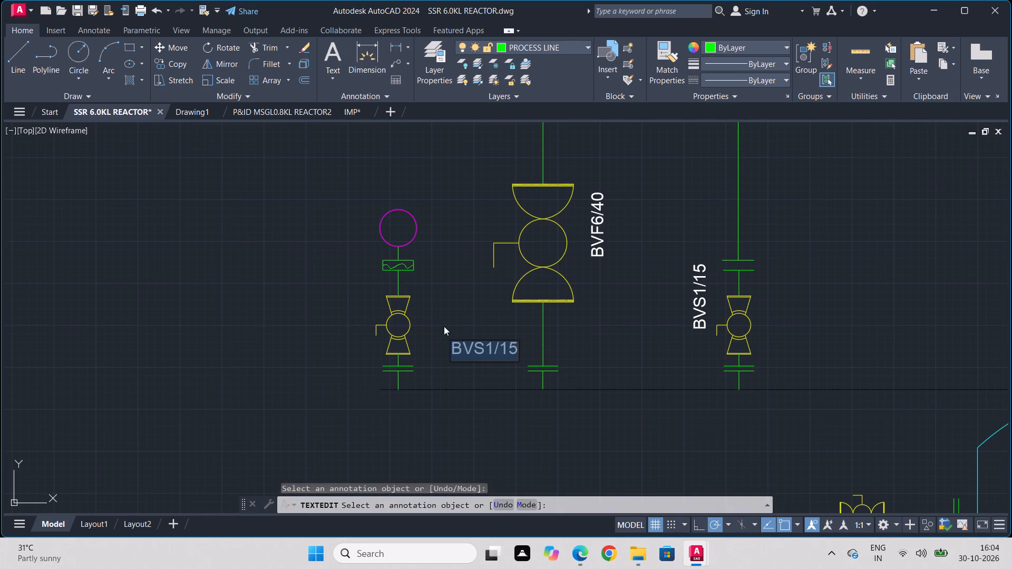
text(BVF6/)
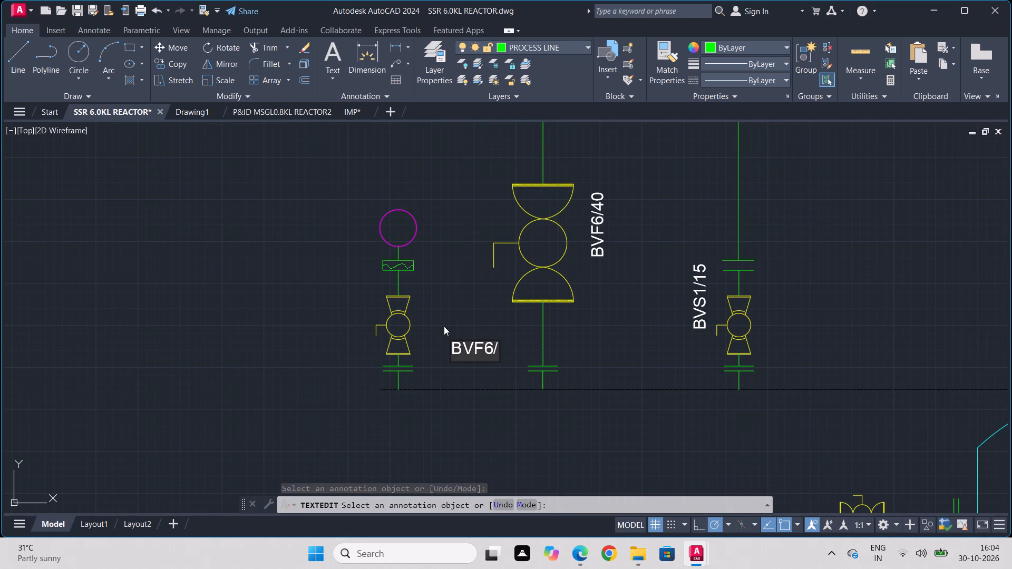
text(15)
key(Return)
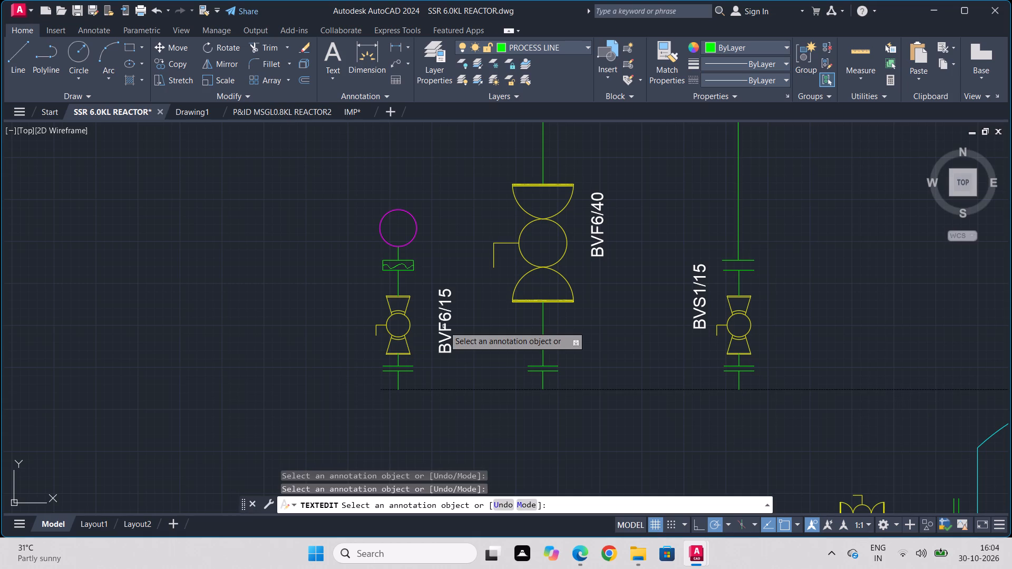
Change the vertical BVS1/15 label beside the small nozzle valve on the line east of the main downpipe to BVF6/40.
scroll(645, 243, down, 1)
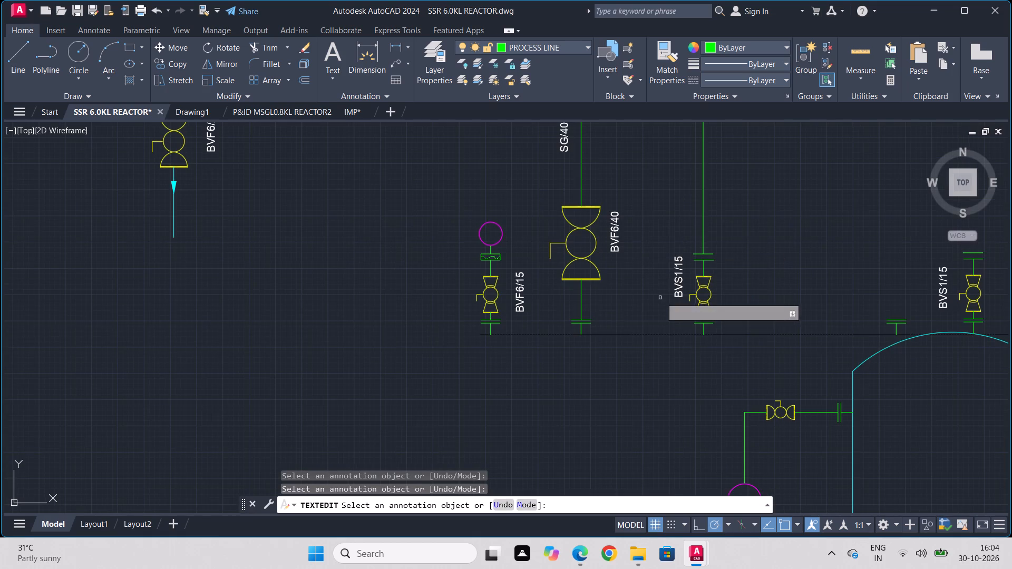
scroll(669, 282, up, 1)
click(678, 277)
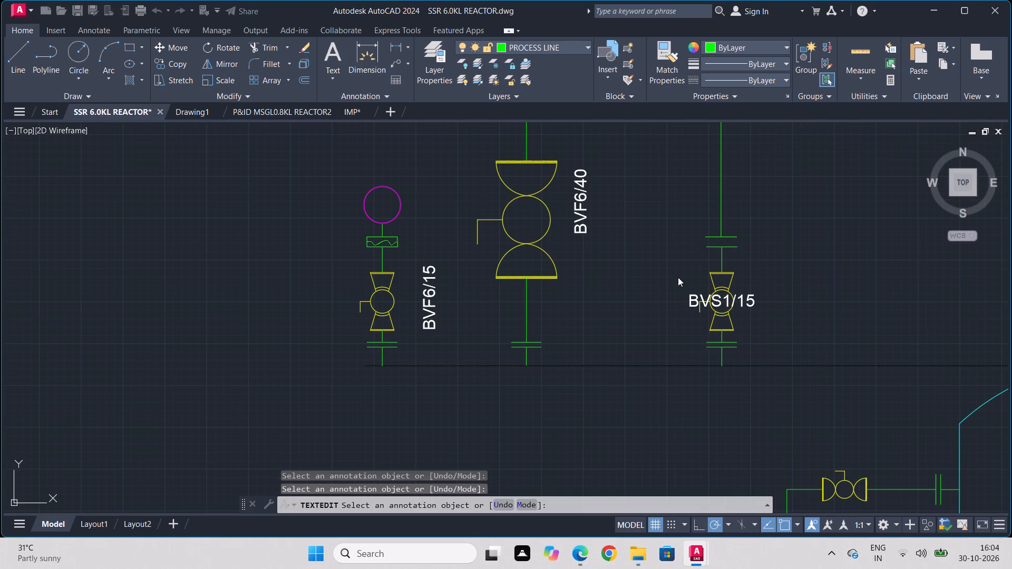
text(BVF6)
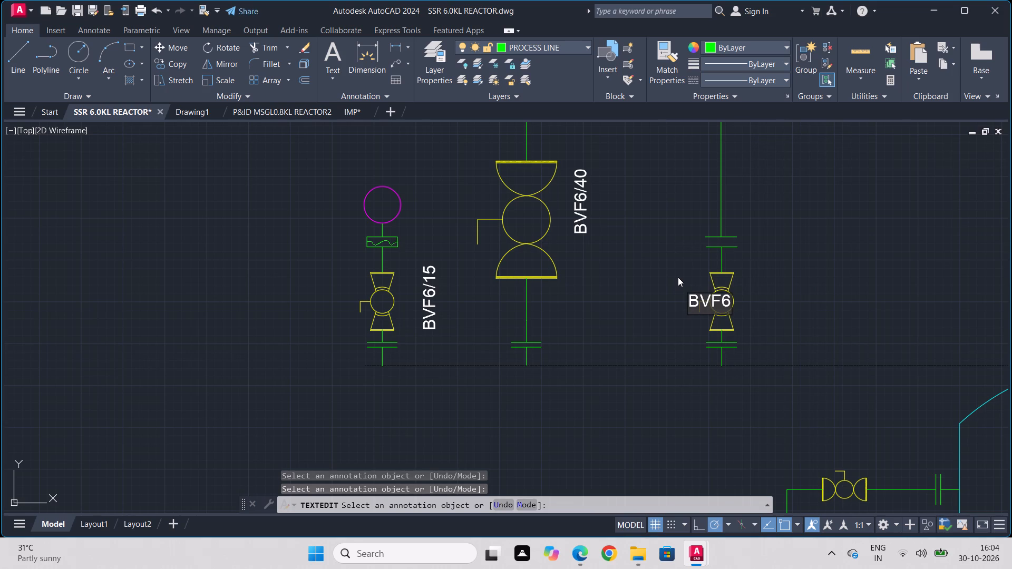
key(slash)
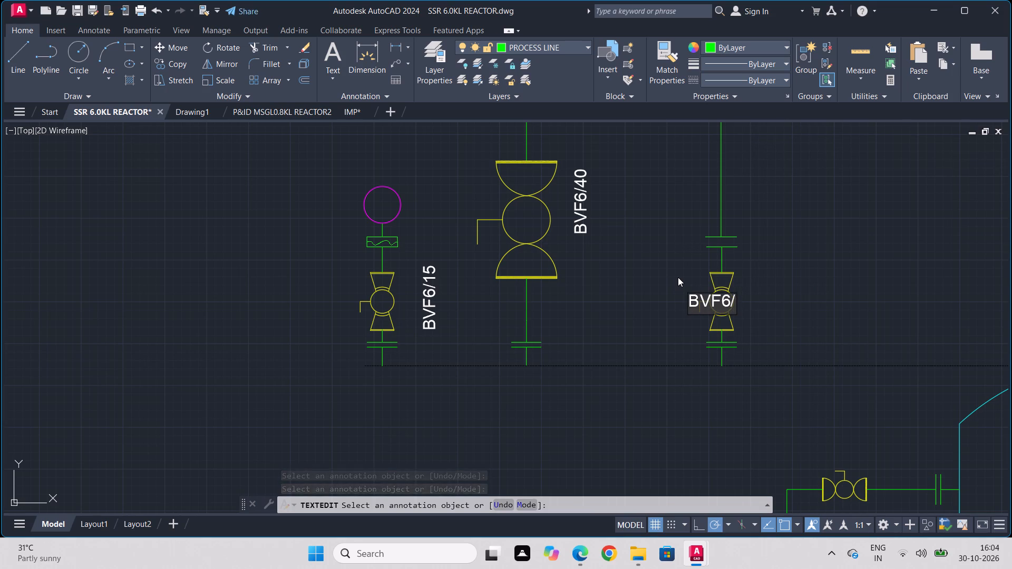
text(40)
key(Return)
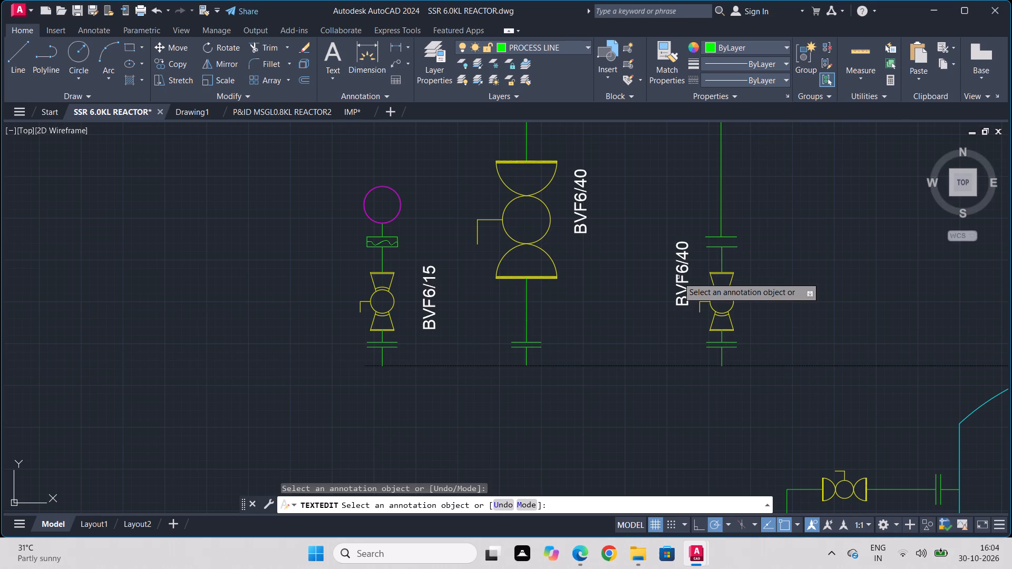
Change the vertical BVS1/15 label on the line above that small BVF6/40 nozzle valve to S6/40.
middle_drag(680, 201, 622, 408)
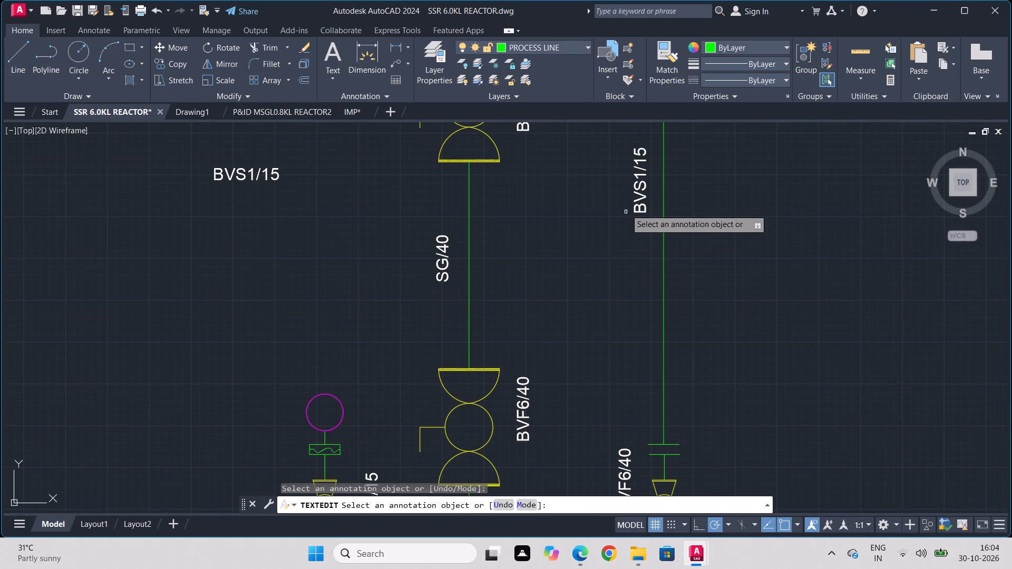
click(637, 195)
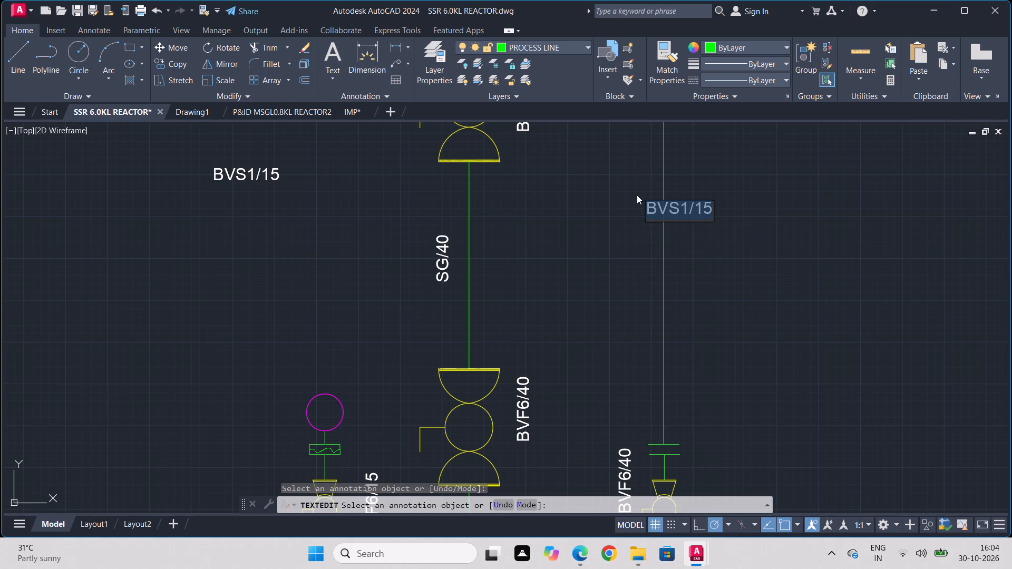
text(S6/)
text(40)
key(Return)
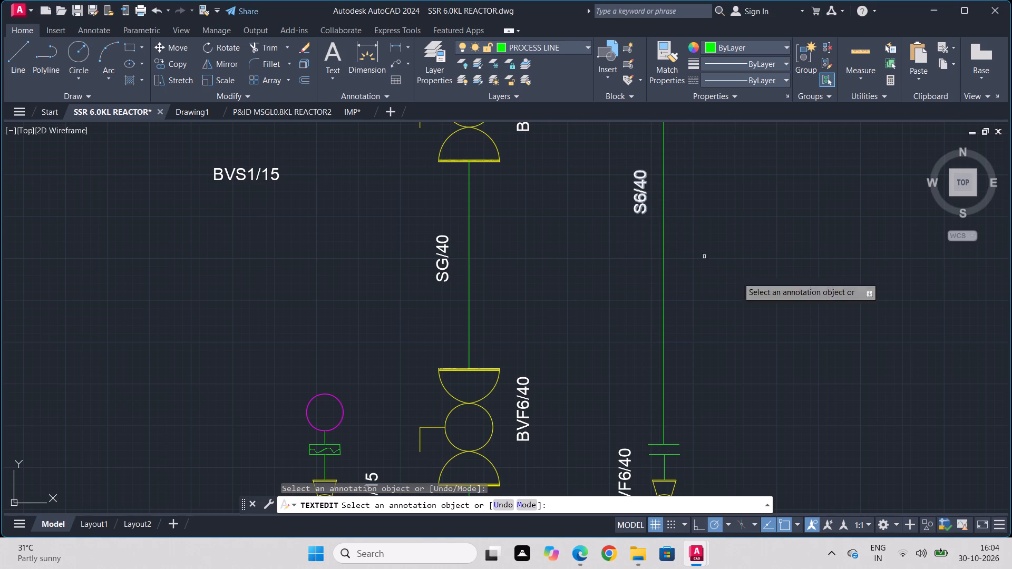
Change the vertical BVS1/15 label beside the flanged nozzle valve at the top of the cyan vessel's dome to BVF6/40.
middle_drag(800, 322, 502, 143)
scroll(502, 143, down, 1)
scroll(655, 269, up, 1)
click(652, 249)
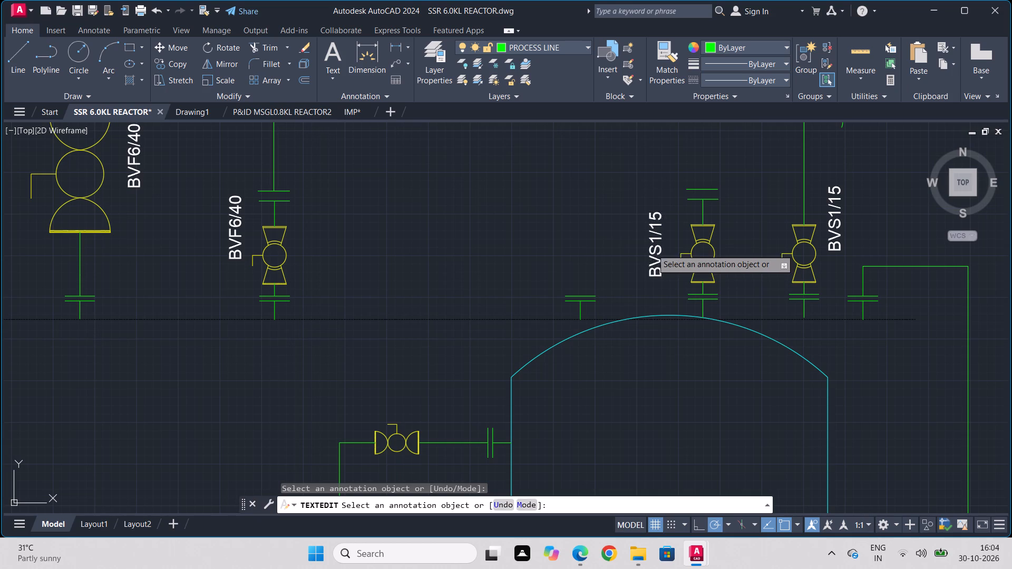
text(BVF6)
key(slash)
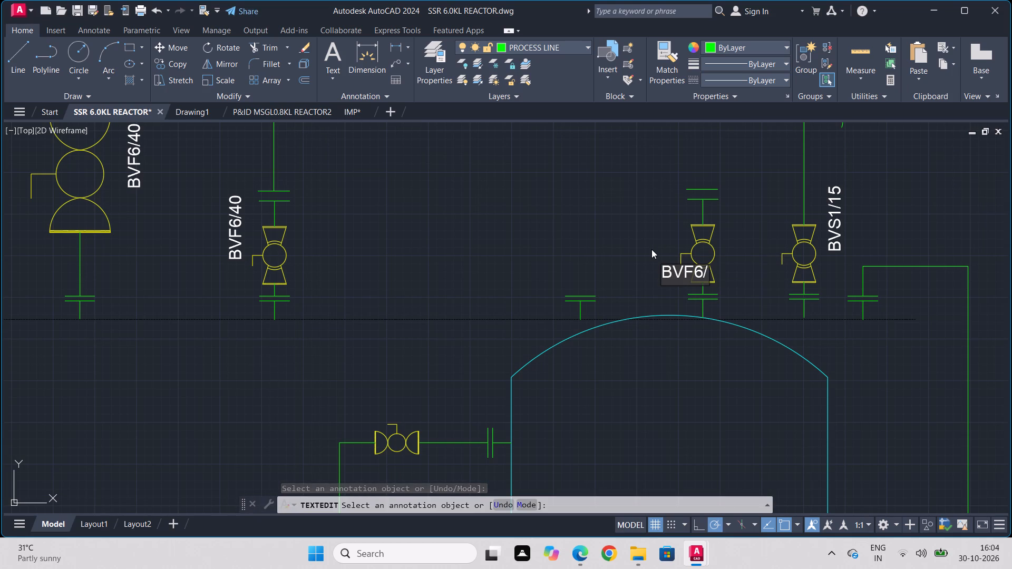
text(40)
key(Return)
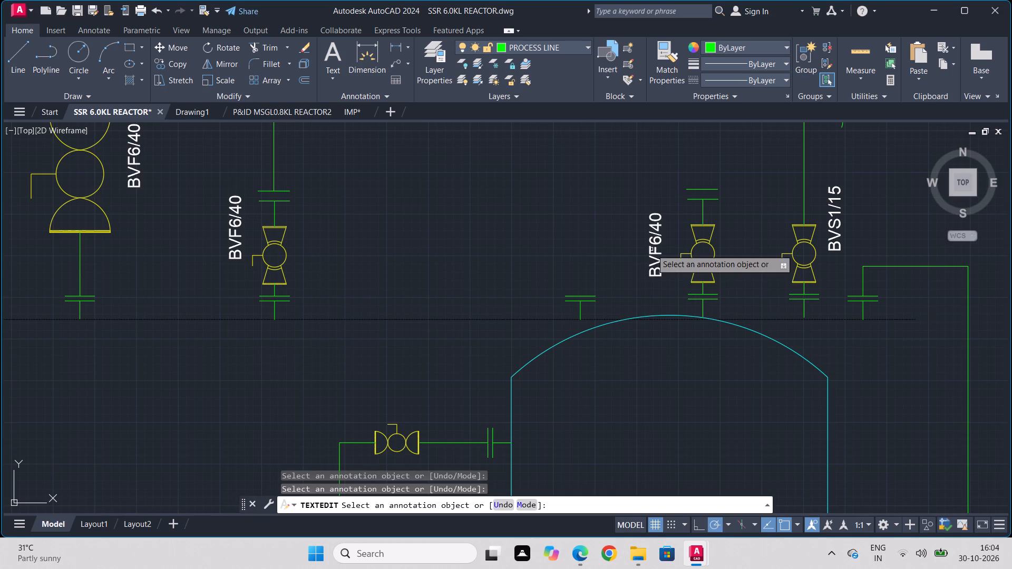
Change the vertical BVS1/15 label beside the neighbouring nozzle valve to the east on the vessel top to BVF6/25.
click(841, 236)
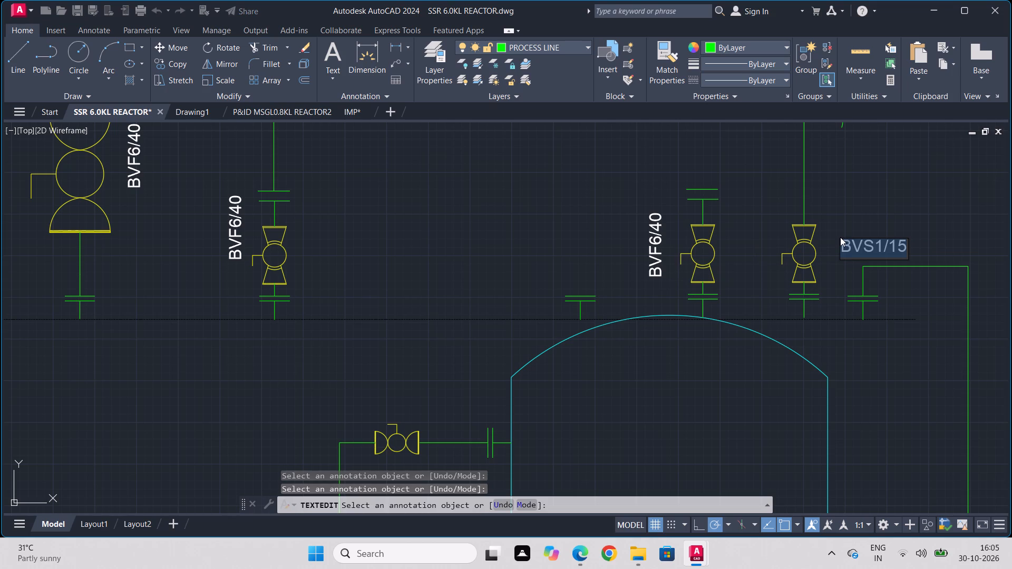
text(BVF6)
key(slash)
text(25)
key(Return)
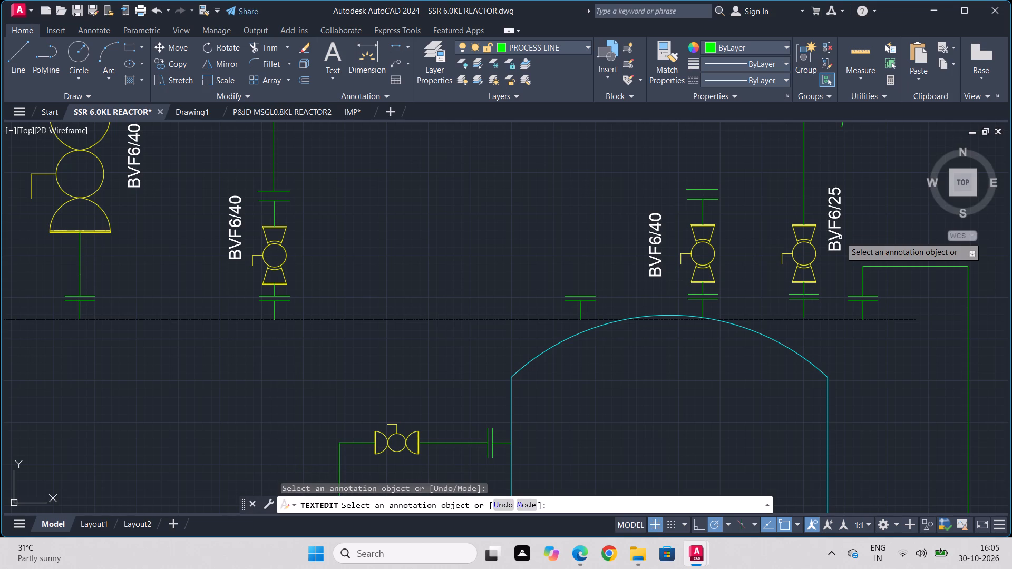
Draw a line from the bottom end of the main downpipe nozzle, short vertically down and then diagonally down to the west.
scroll(821, 260, down, 1)
middle_drag(665, 374, 692, 240)
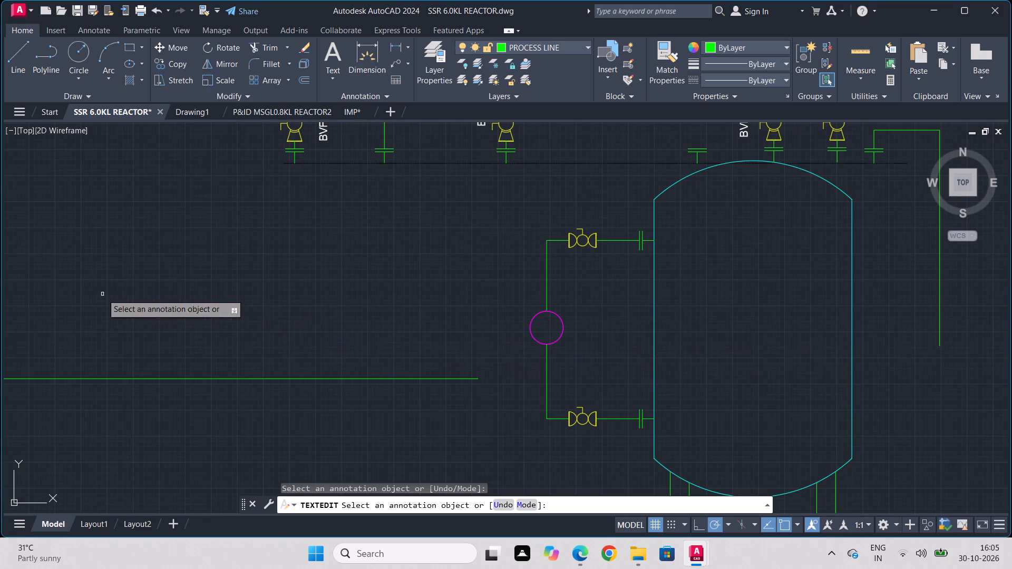
middle_drag(102, 294, 756, 521)
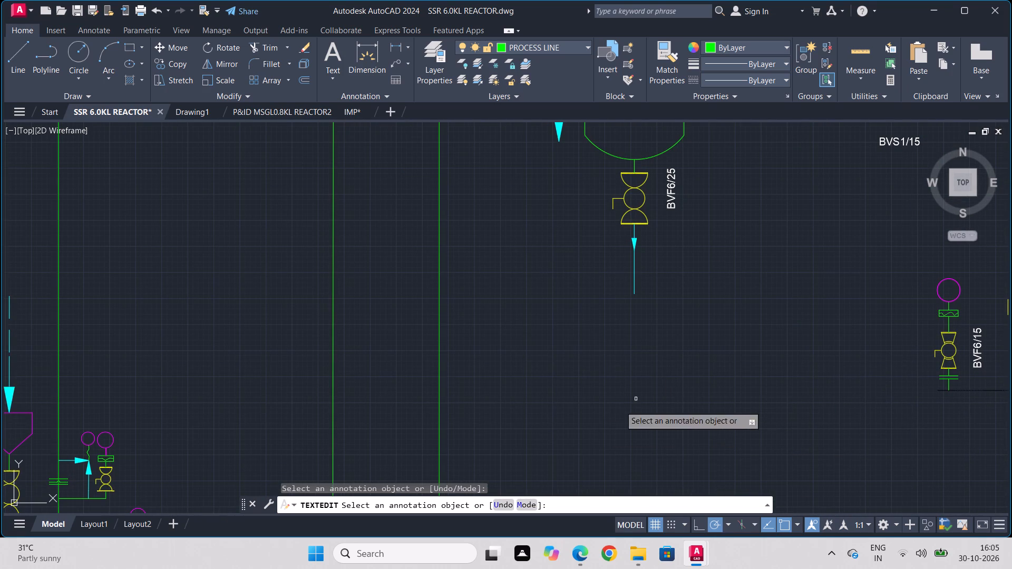
middle_drag(645, 416, 534, 278)
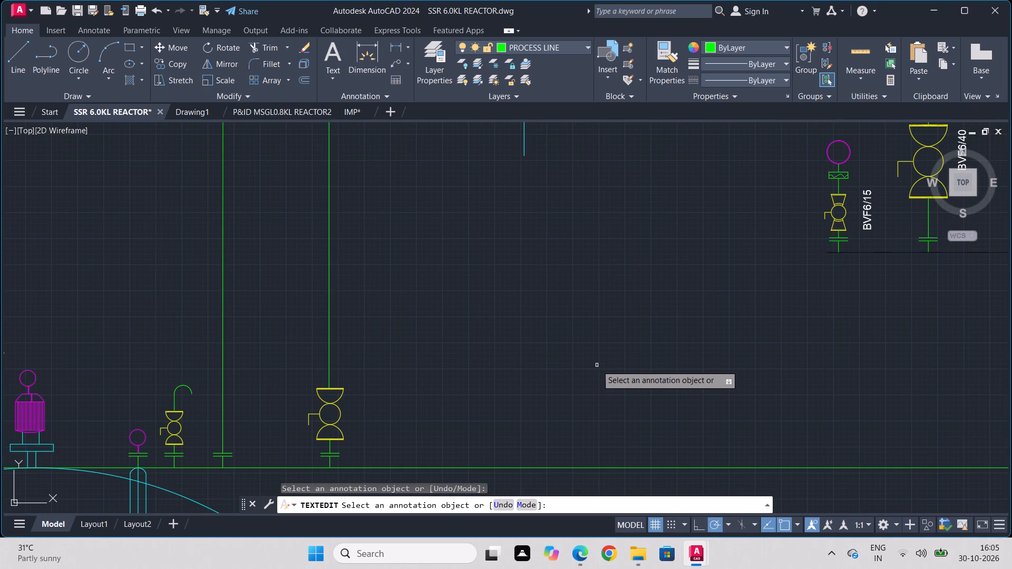
middle_click(461, 417)
middle_drag(562, 366, 415, 366)
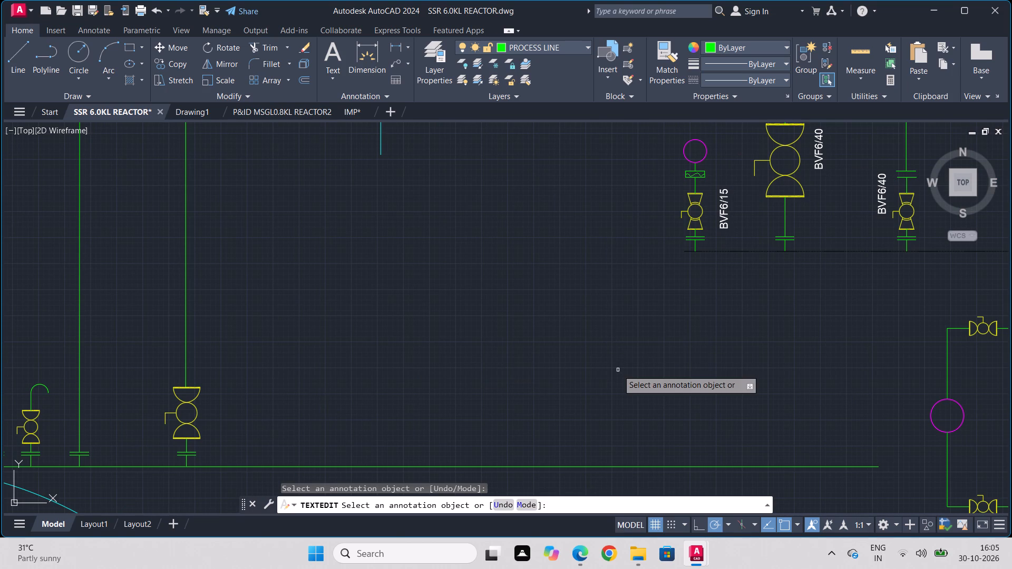
key(Escape)
key(l)
key(Return)
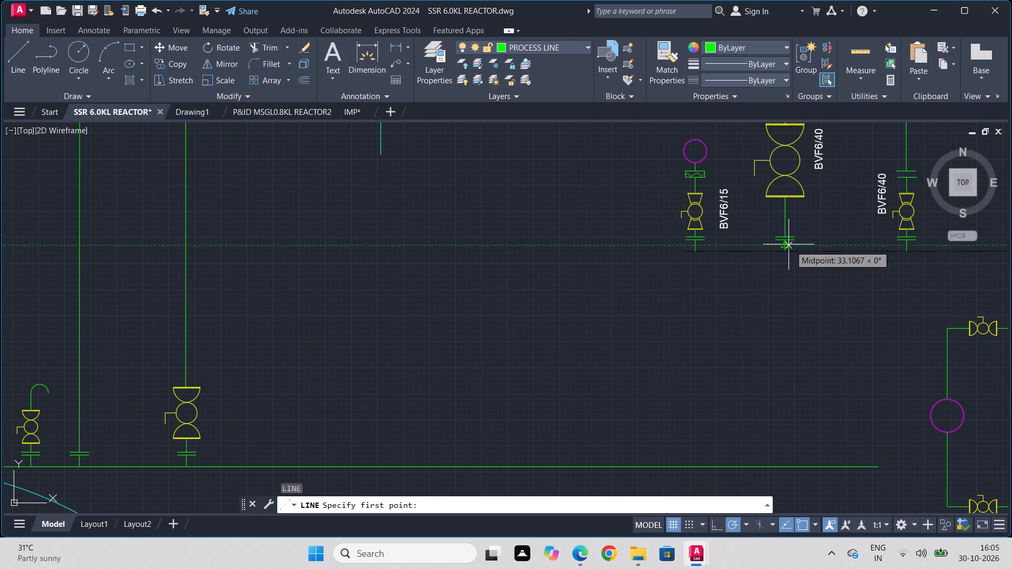
scroll(773, 253, up, 3)
click(810, 244)
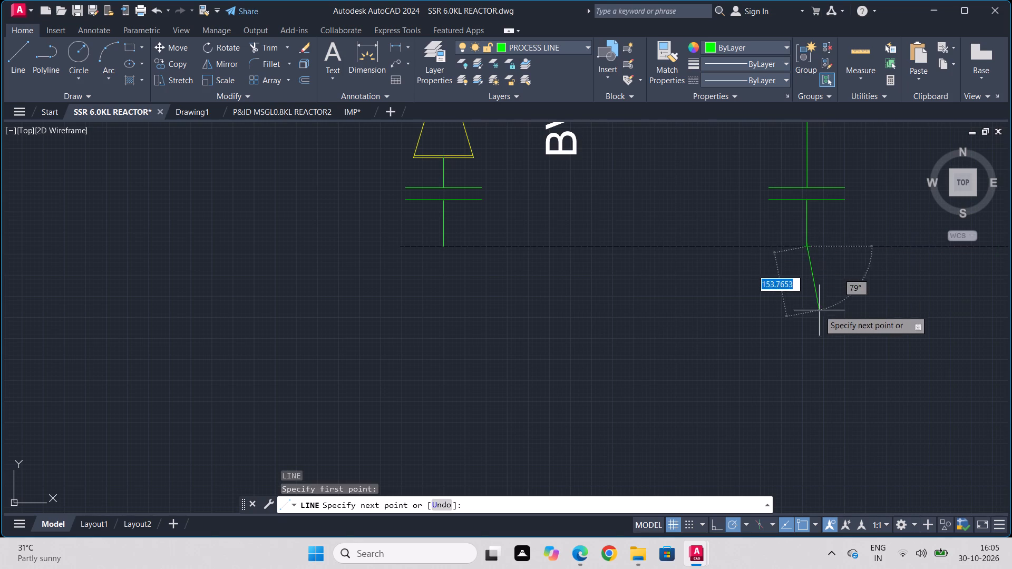
click(805, 313)
click(725, 379)
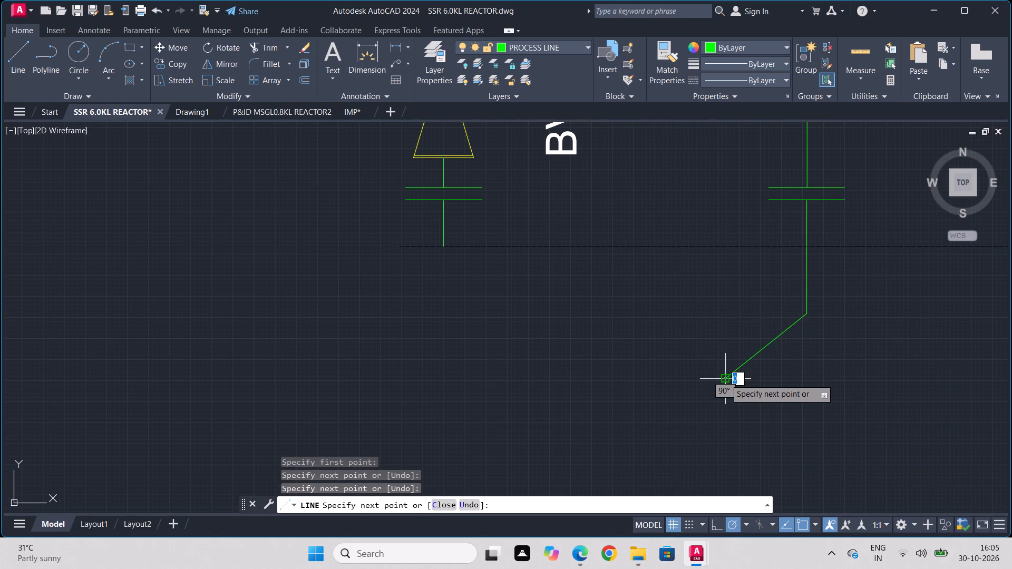
key(F1)
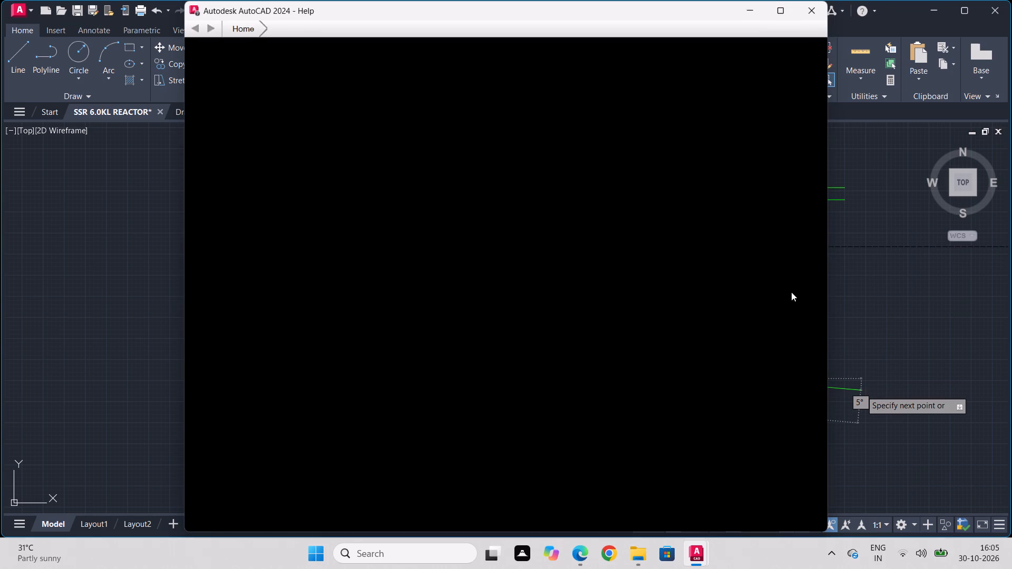
click(812, 13)
key(Escape)
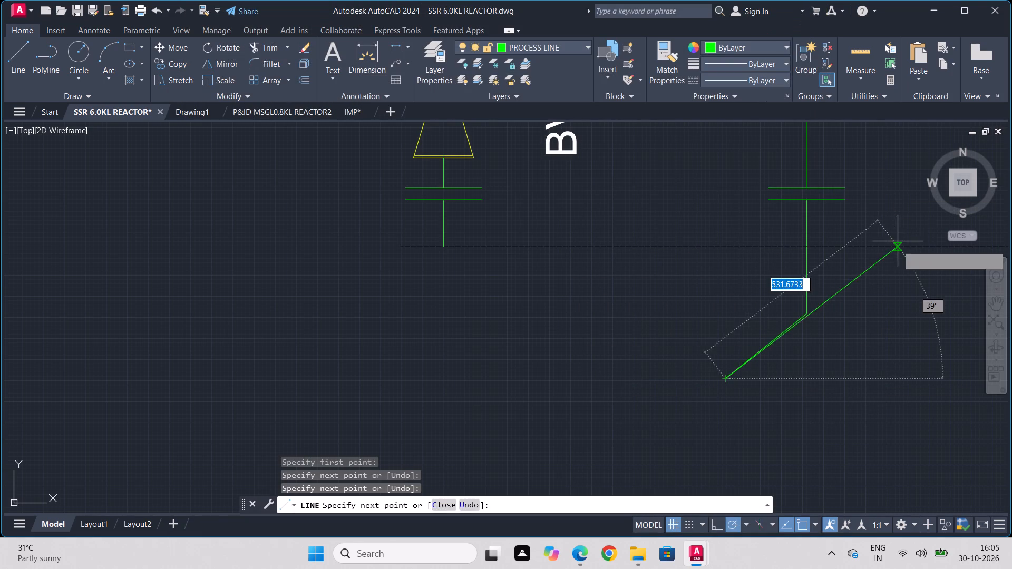
Set the linetype of the two segments below the main downpipe nozzle to the dashed ACAD linetype.
drag(848, 278, 835, 294)
click(735, 367)
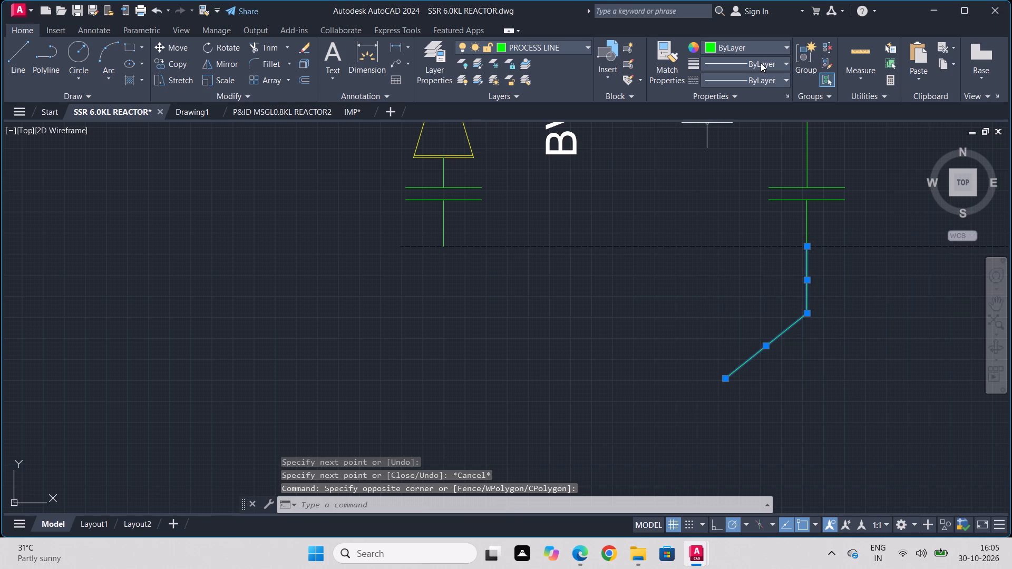
click(762, 80)
click(753, 126)
key(Escape)
Save the drawing.
key(ctrl+s)
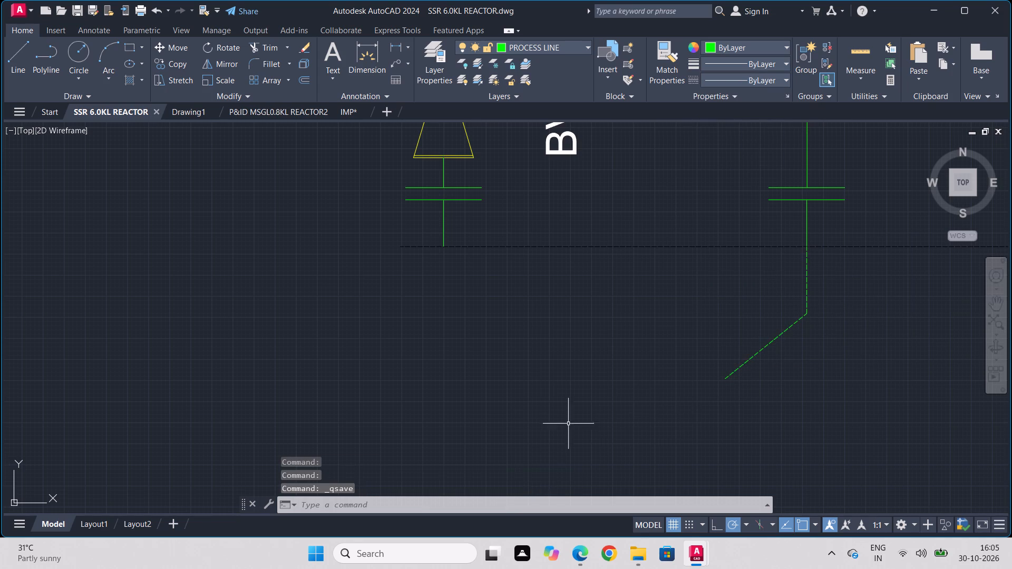
Copy the BVF6/40 valve symbol above the vessel dome onto the lower part of the vertical line east of the vessel.
scroll(446, 420, down, 2)
middle_drag(446, 420, 604, 311)
middle_drag(451, 371, 454, 362)
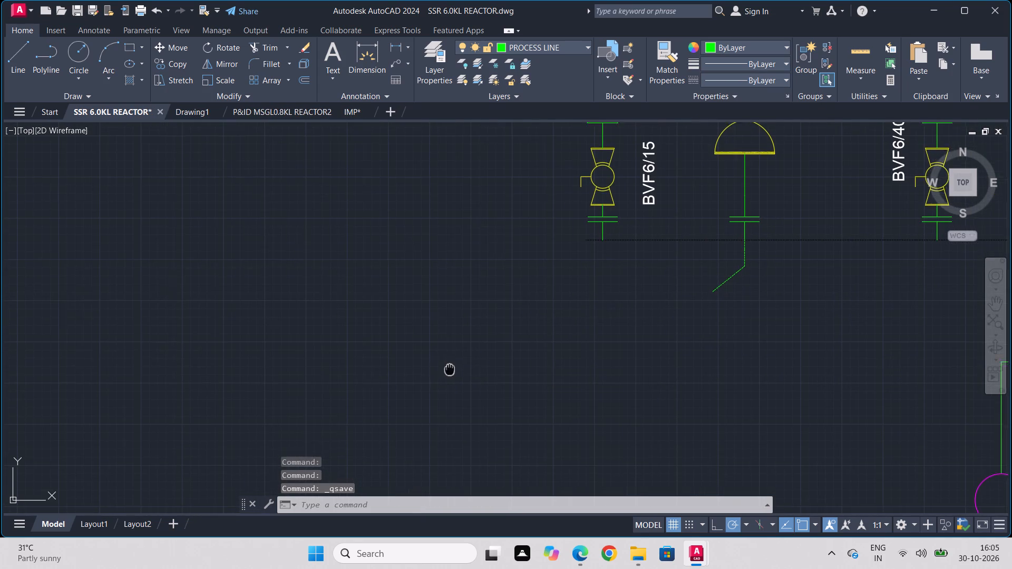
middle_drag(454, 362, 480, 320)
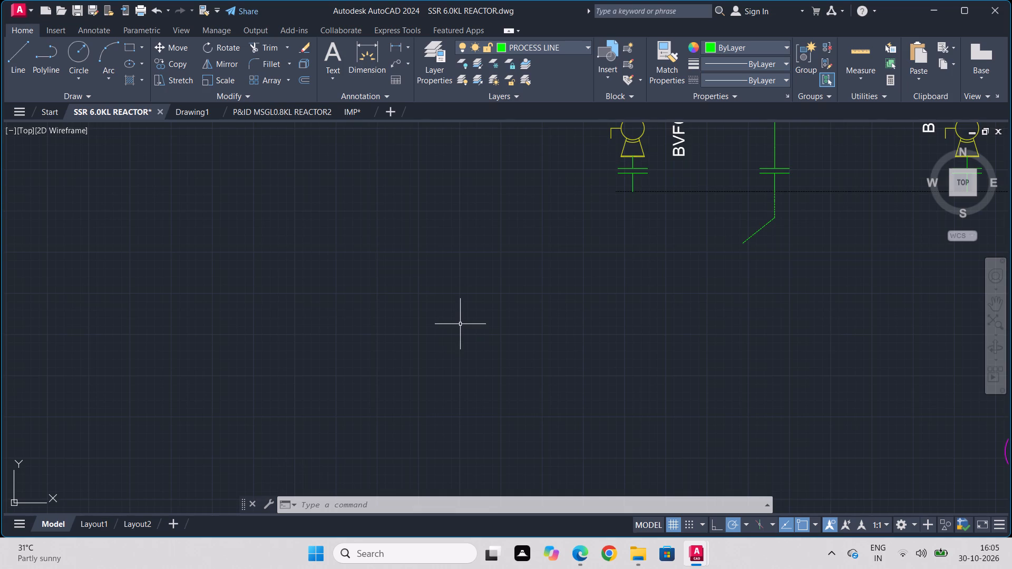
scroll(468, 323, down, 2)
middle_drag(709, 369, 232, 286)
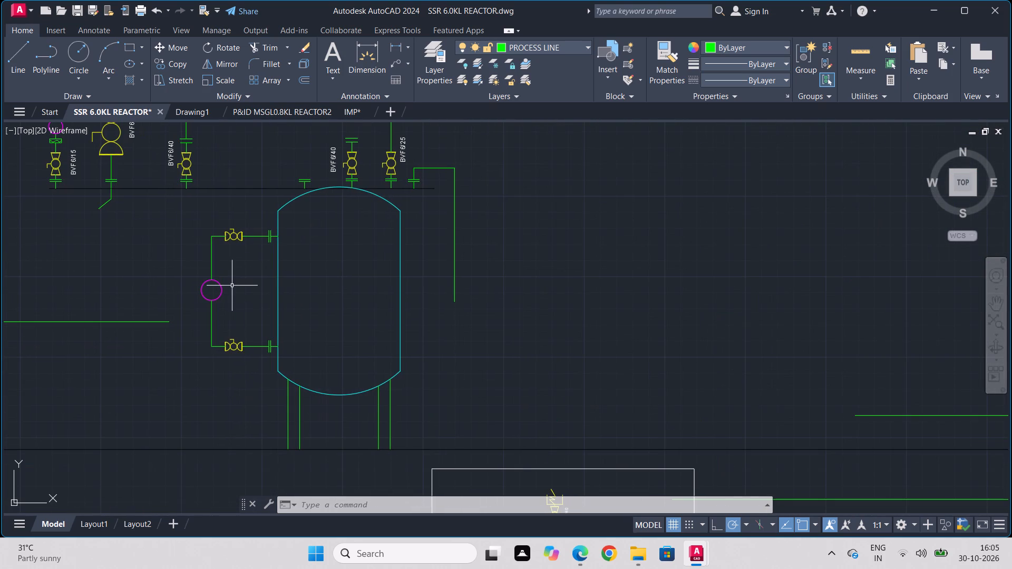
scroll(351, 165, up, 2)
middle_drag(368, 195, 377, 225)
scroll(393, 161, up, 2)
click(356, 168)
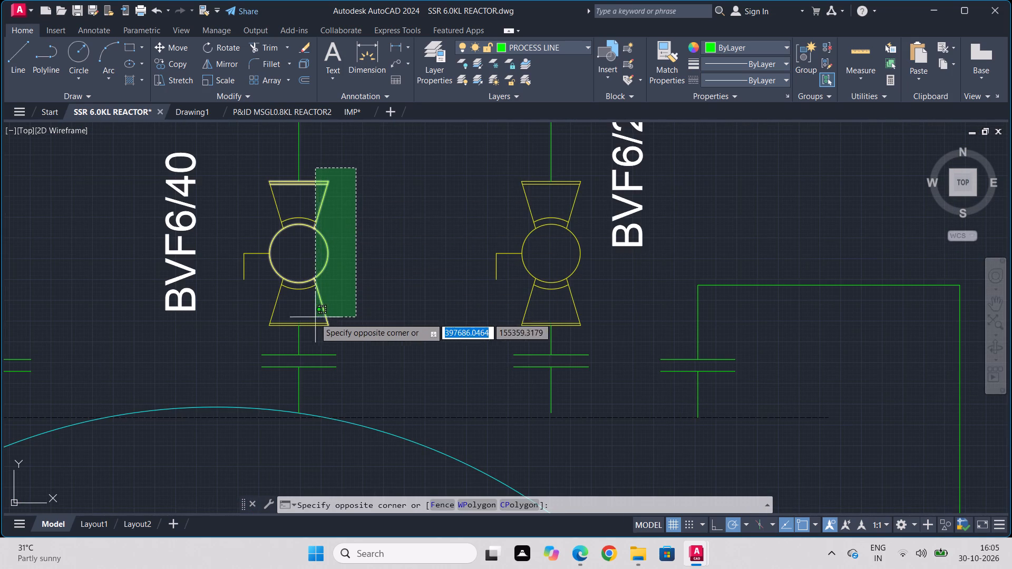
click(308, 337)
click(287, 154)
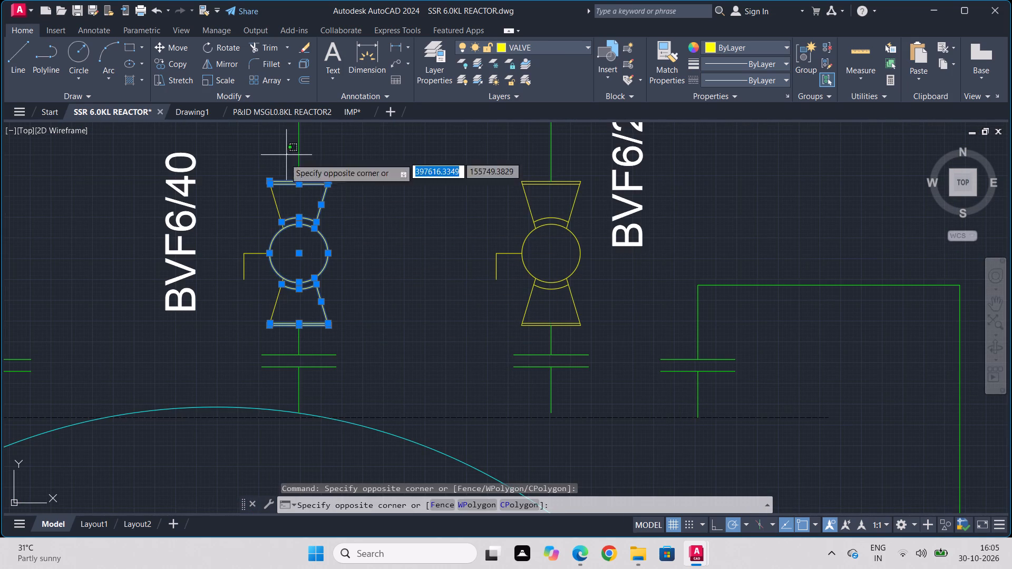
click(245, 328)
click(252, 218)
click(227, 301)
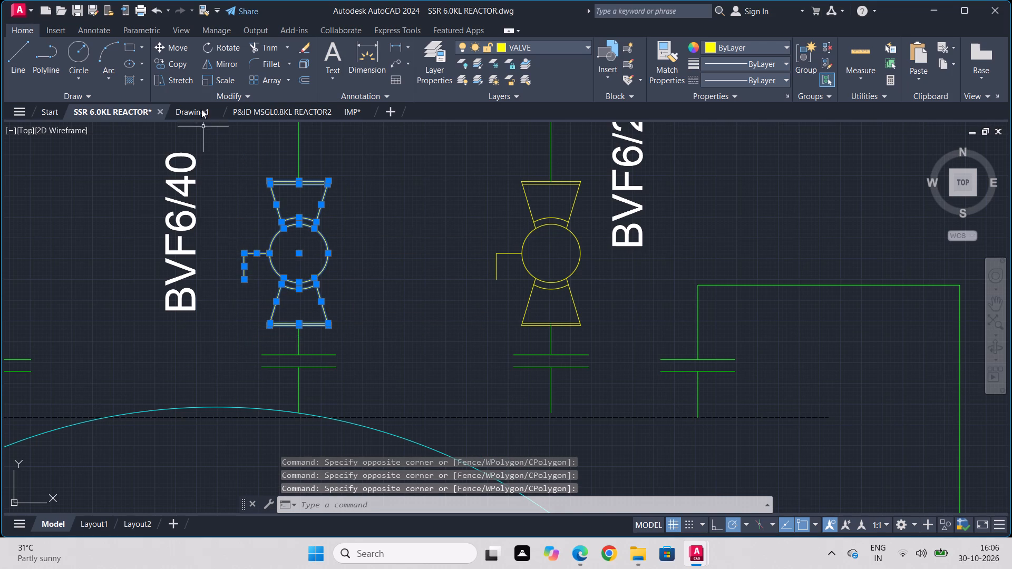
click(171, 67)
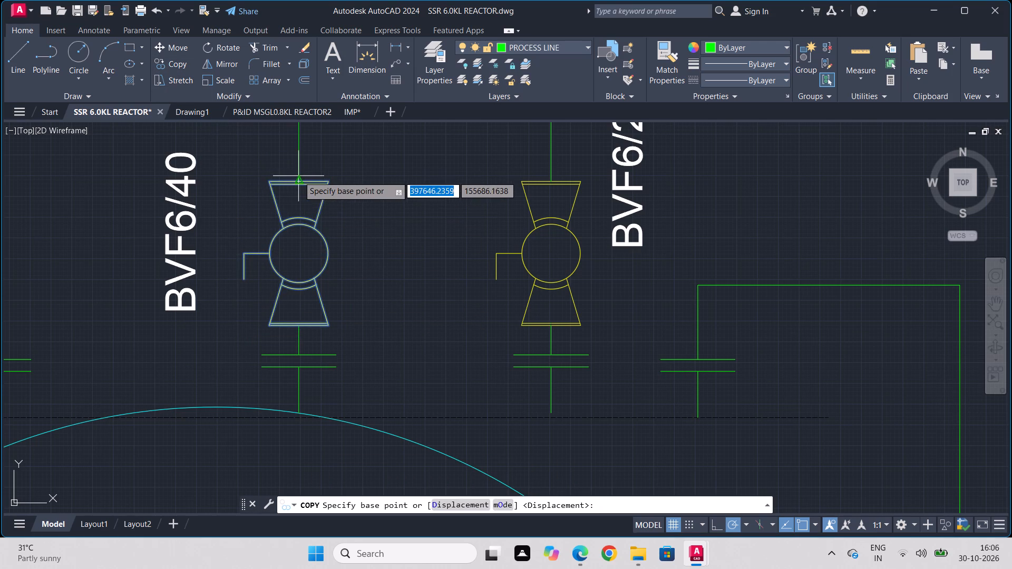
click(298, 176)
scroll(557, 336, down, 1)
middle_drag(557, 336, 364, 109)
middle_drag(565, 348, 485, 195)
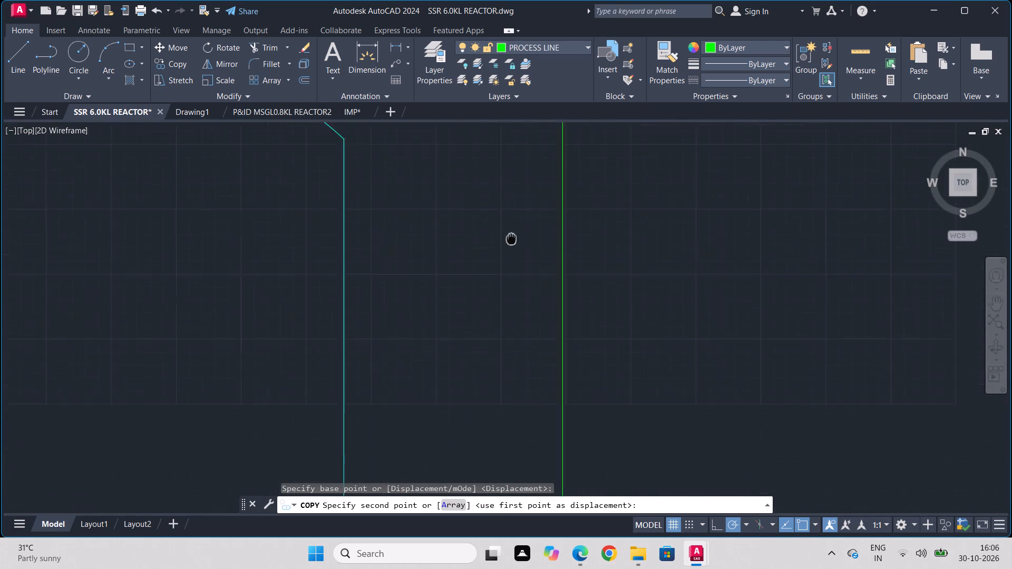
middle_drag(485, 195, 451, 143)
middle_drag(511, 293, 481, 113)
scroll(511, 293, down, 1)
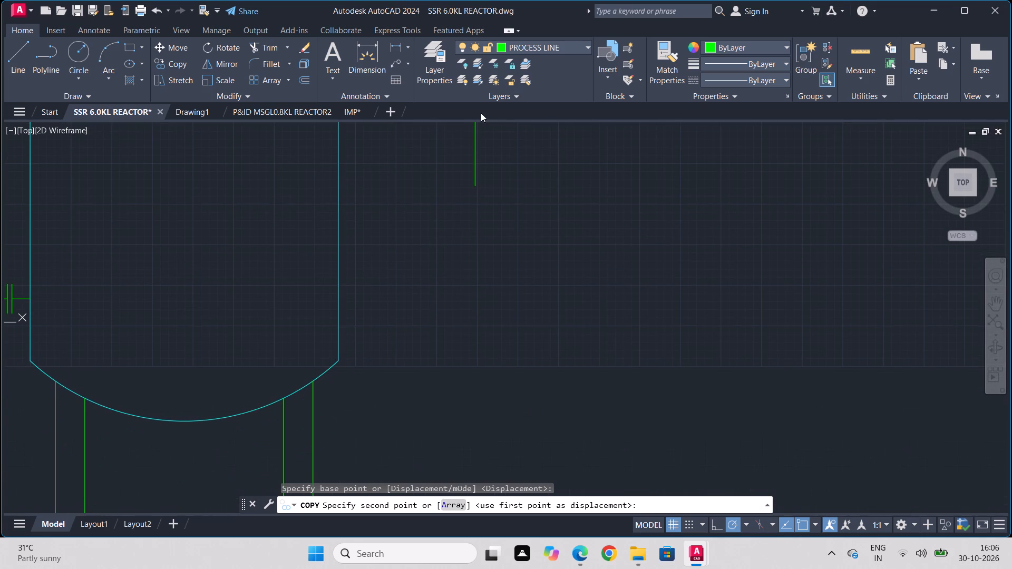
middle_drag(477, 206, 488, 316)
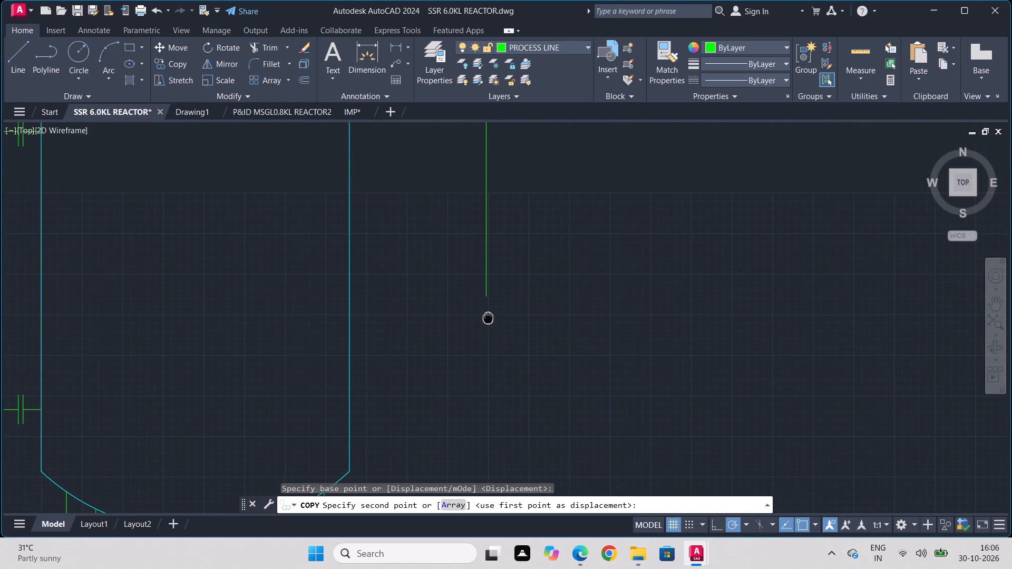
middle_drag(488, 316, 488, 317)
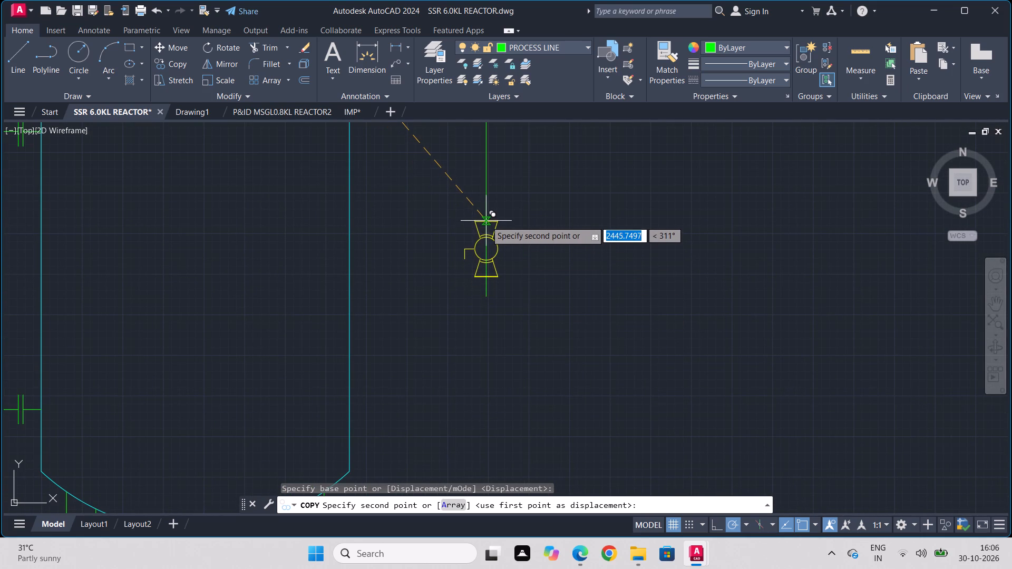
click(486, 221)
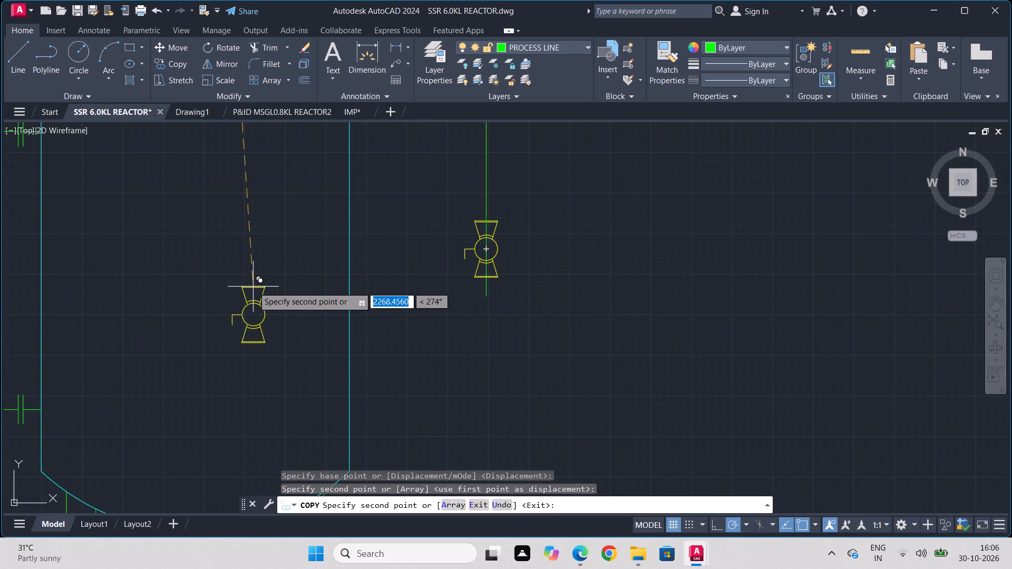
key(Escape)
Copy the yellow zigzag-and-bracket end symbol onto the bottom end of the vertical line east of the receiver vessel, below its valve.
scroll(142, 309, down, 2)
middle_drag(134, 310, 632, 405)
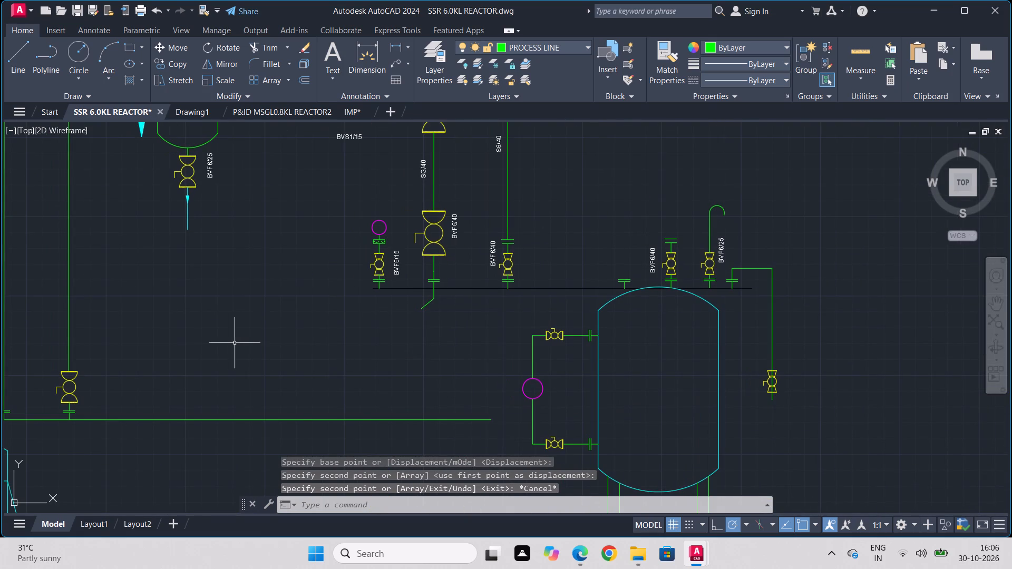
scroll(234, 343, down, 1)
middle_drag(234, 343, 768, 479)
scroll(390, 378, down, 2)
scroll(333, 290, up, 4)
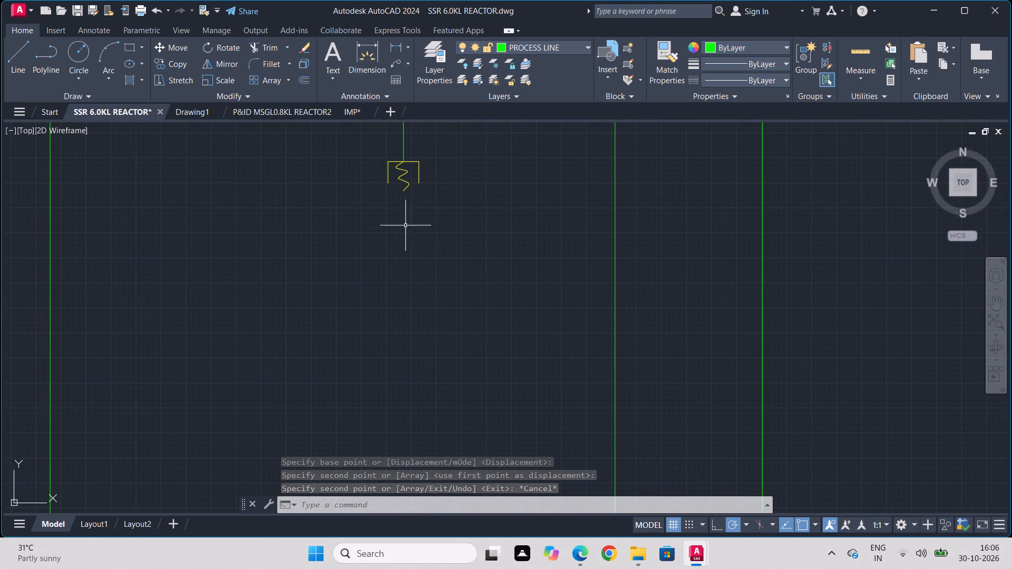
click(434, 154)
click(414, 192)
click(408, 170)
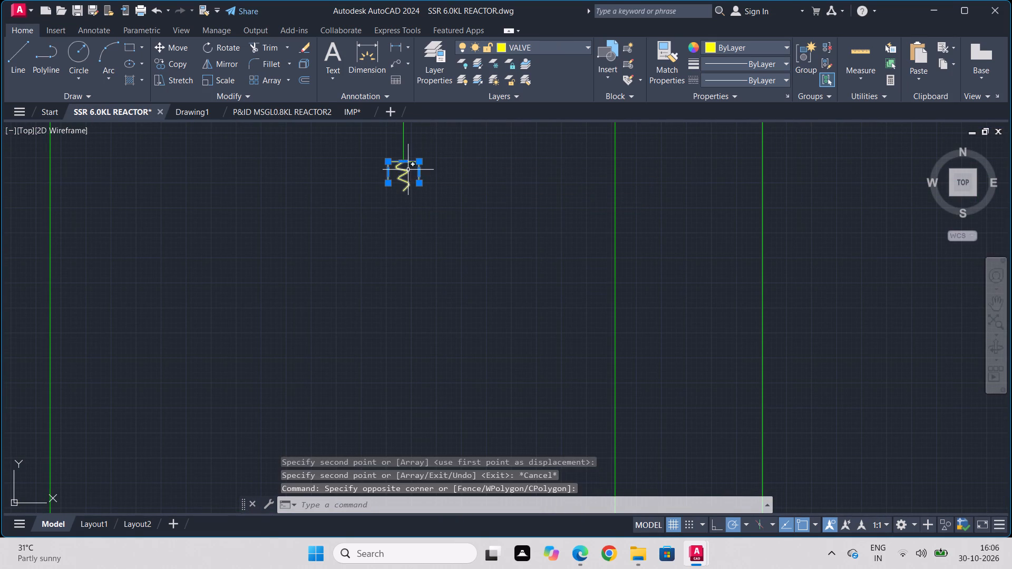
click(183, 68)
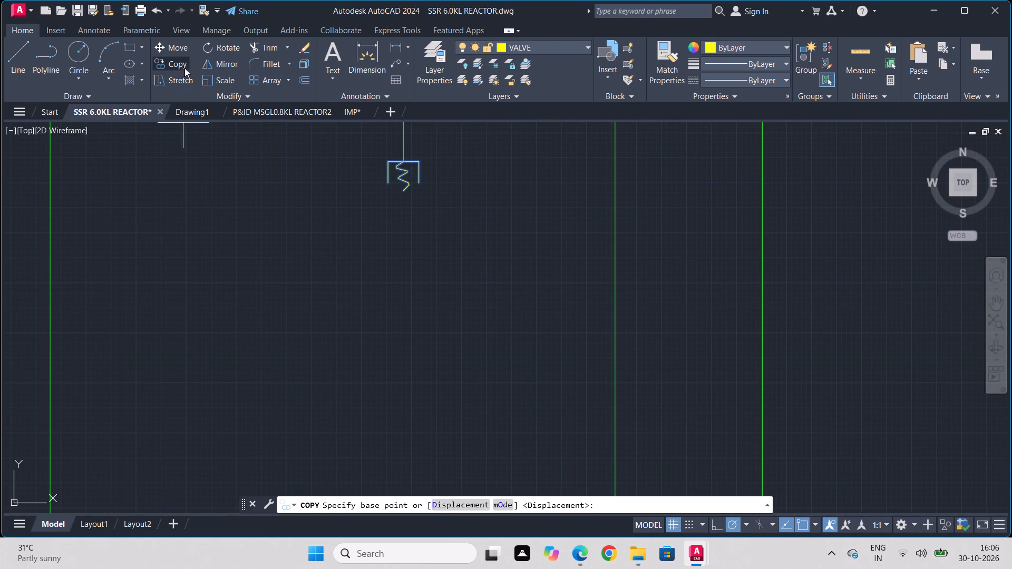
click(403, 162)
middle_drag(580, 317, 149, 248)
scroll(496, 286, down, 1)
middle_drag(703, 449, 365, 280)
scroll(703, 449, down, 1)
middle_drag(594, 388, 492, 266)
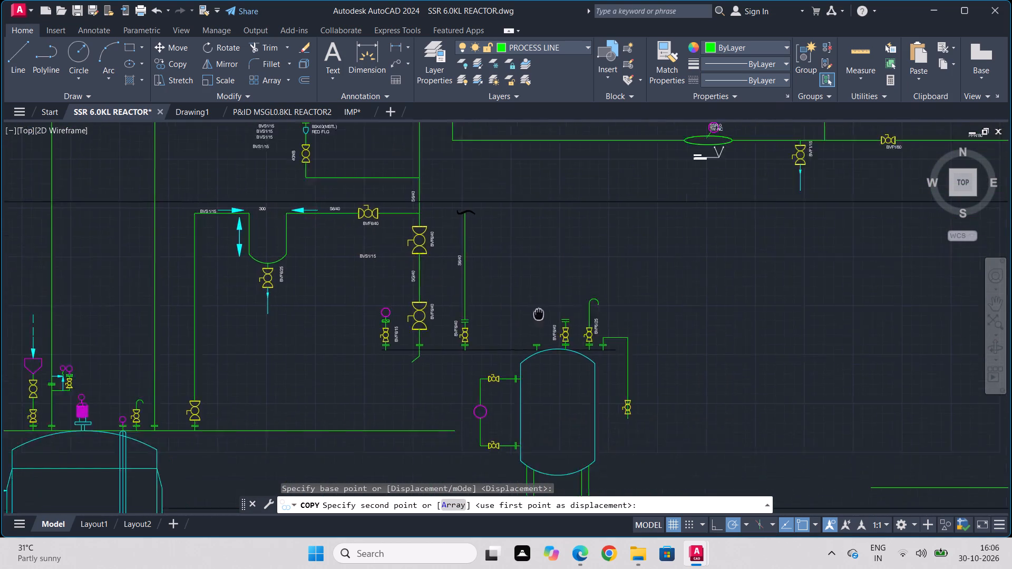
middle_drag(492, 266, 401, 208)
scroll(494, 346, up, 2)
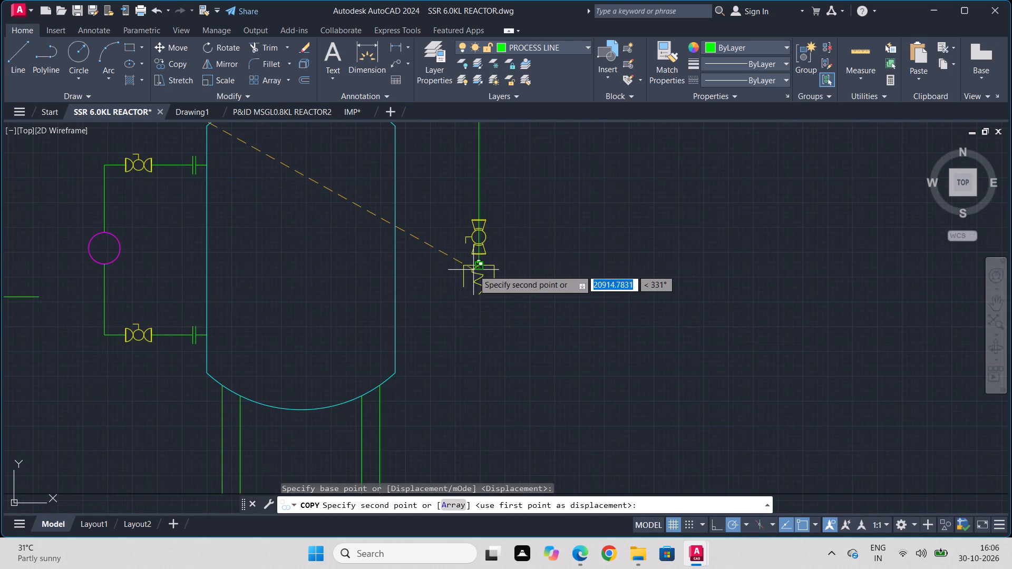
click(481, 266)
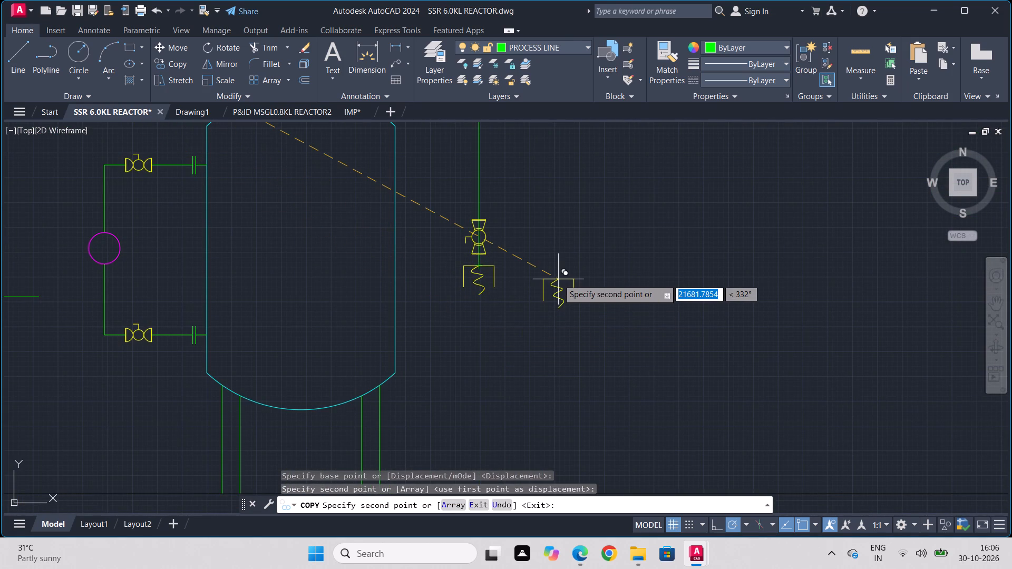
key(Escape)
Trim away the process line running through the valve symbol on the vertical line east of the vessel.
text(TR)
key(Return)
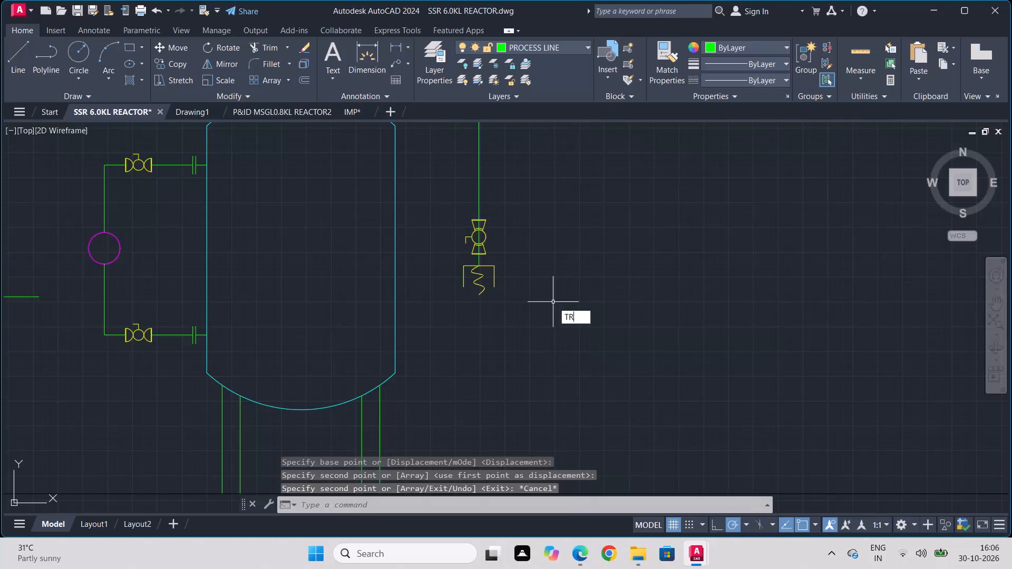
scroll(488, 246, up, 5)
scroll(346, 336, up, 2)
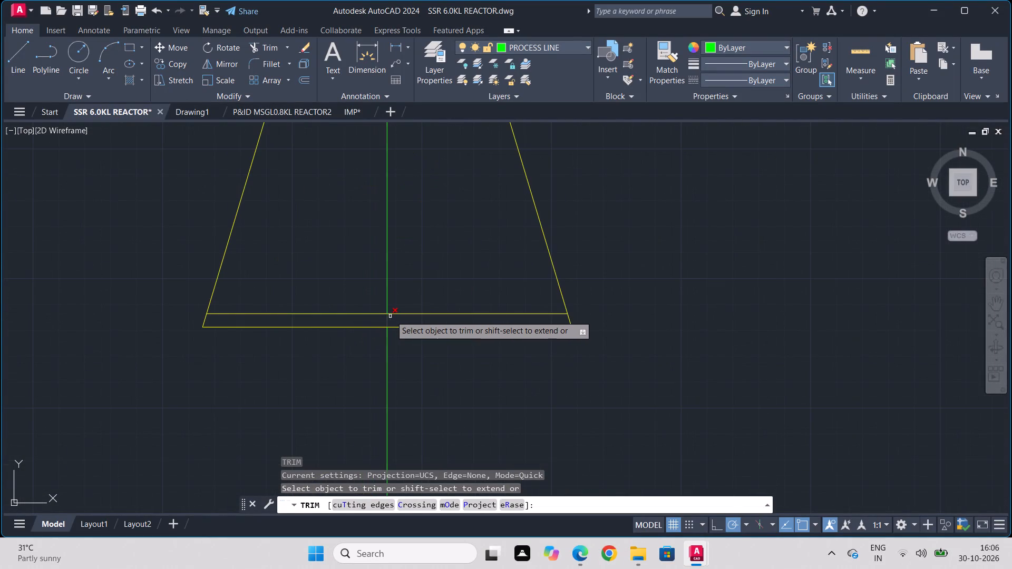
click(384, 320)
click(394, 319)
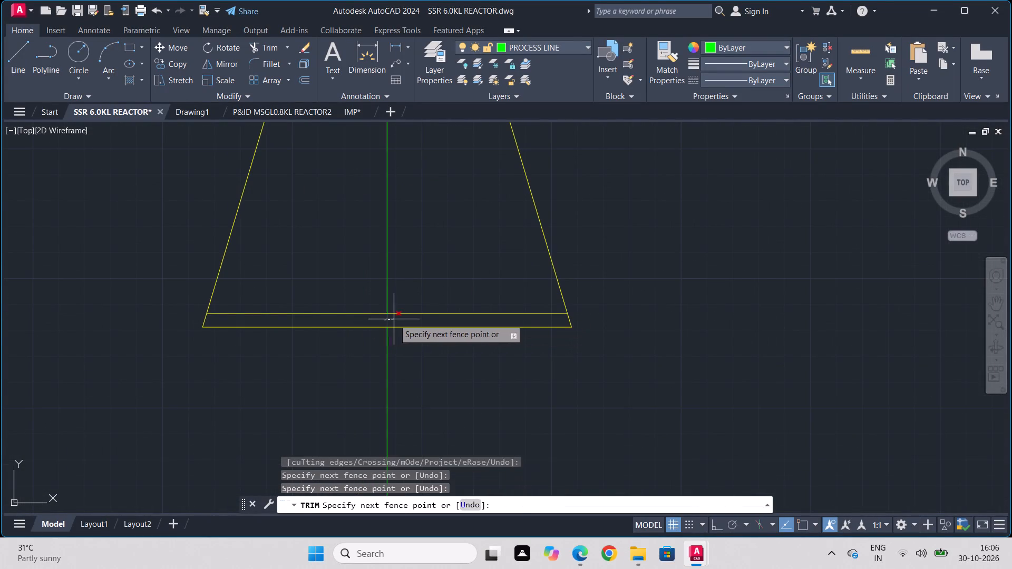
click(385, 272)
scroll(399, 257, down, 1)
middle_drag(400, 257, 486, 554)
scroll(402, 260, down, 1)
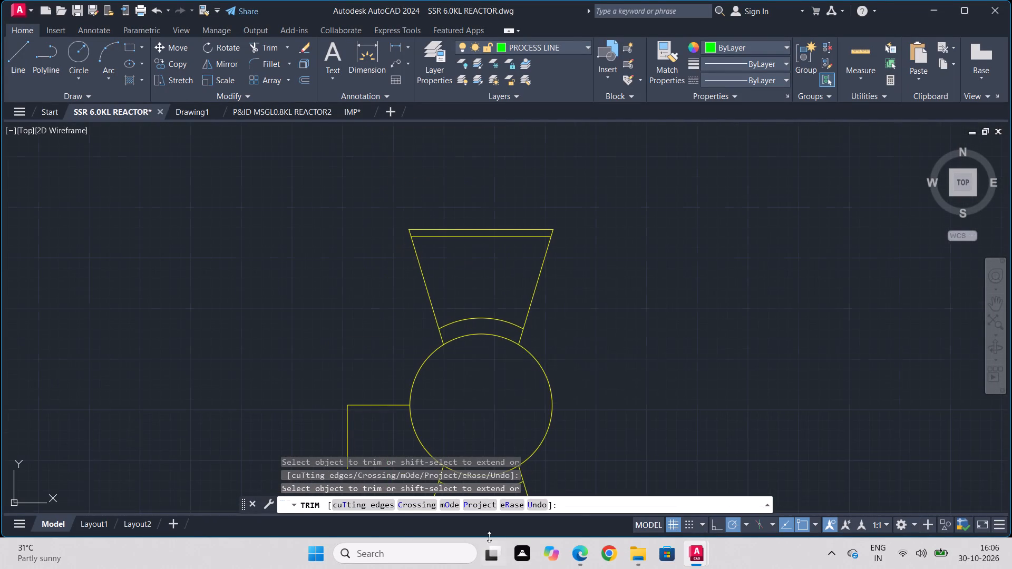
key(Escape)
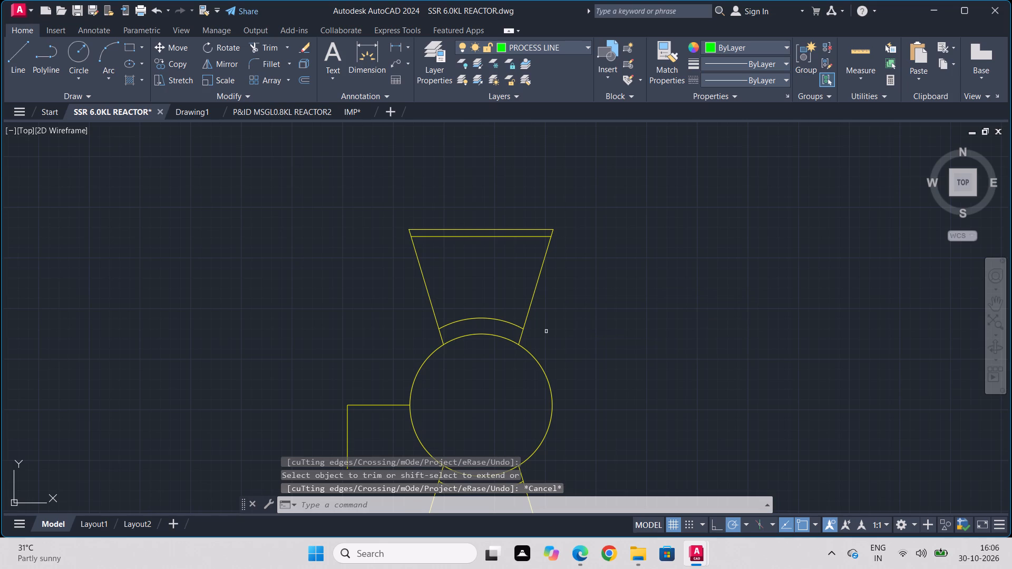
Draw a vertical line from the top midpoint of that valve up to the end of the horizontal pipe above.
key(l)
key(Return)
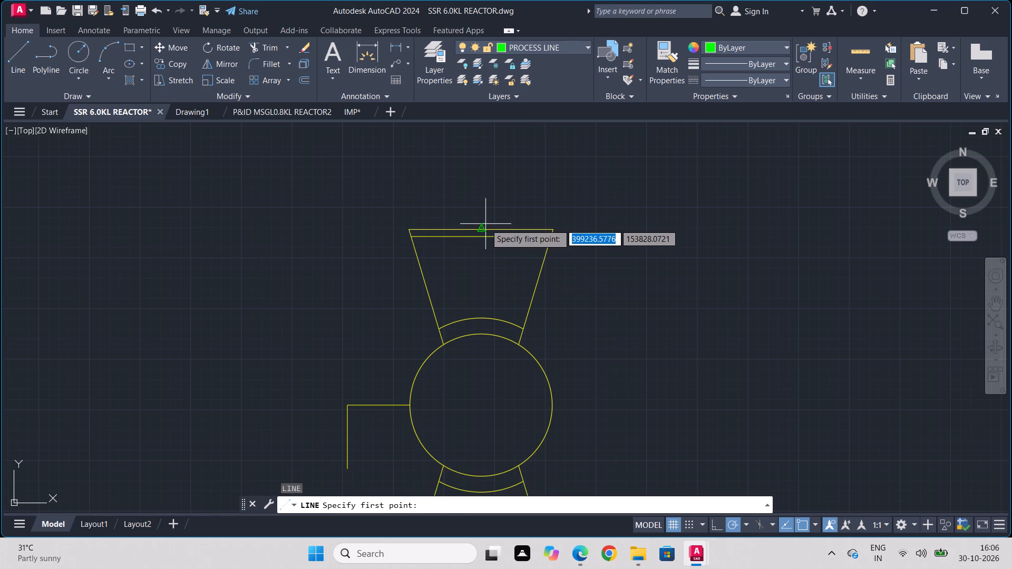
click(483, 228)
middle_drag(479, 197, 565, 495)
scroll(479, 198, down, 1)
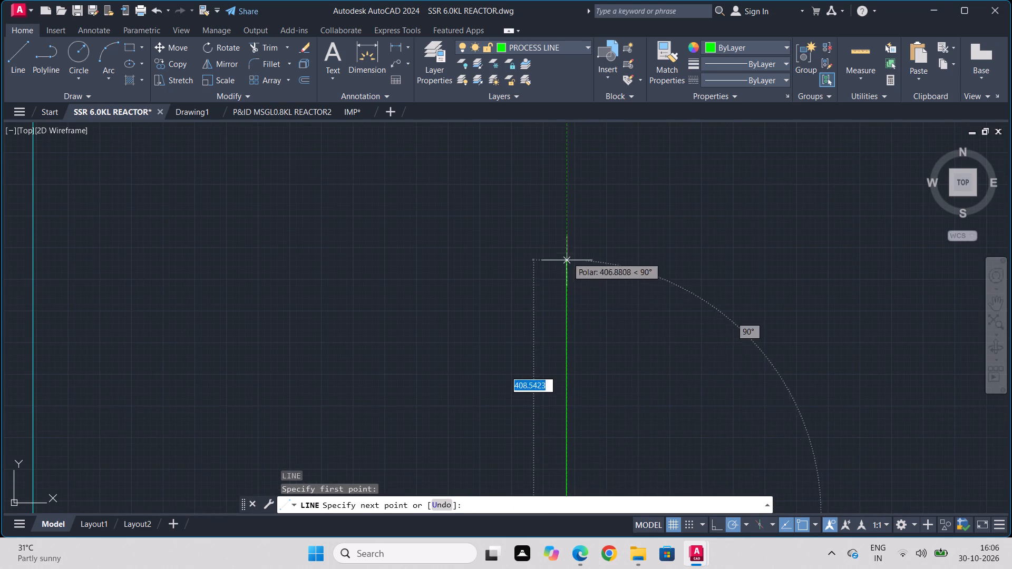
scroll(568, 243, down, 3)
middle_drag(568, 243, 573, 497)
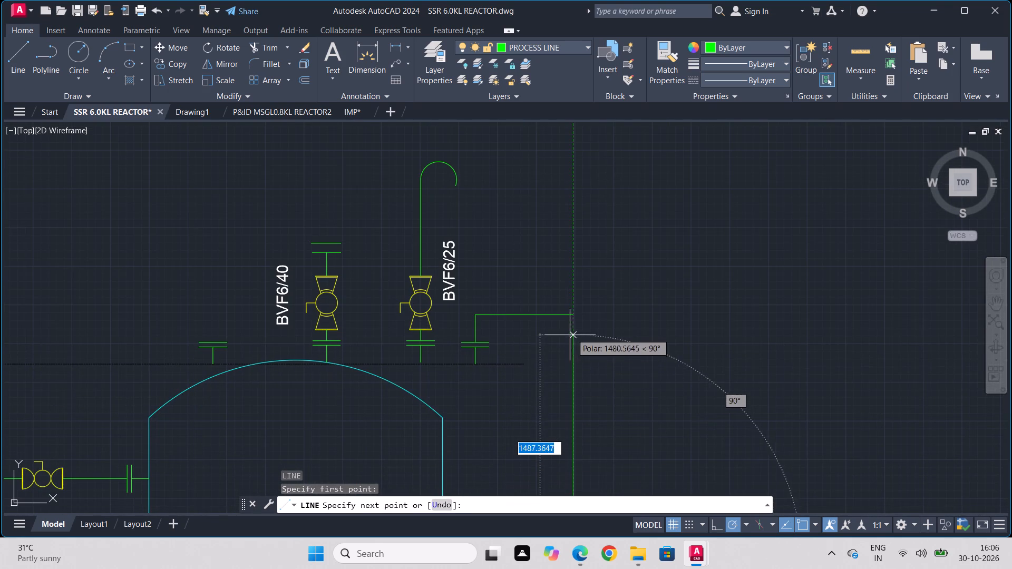
click(570, 313)
key(Escape)
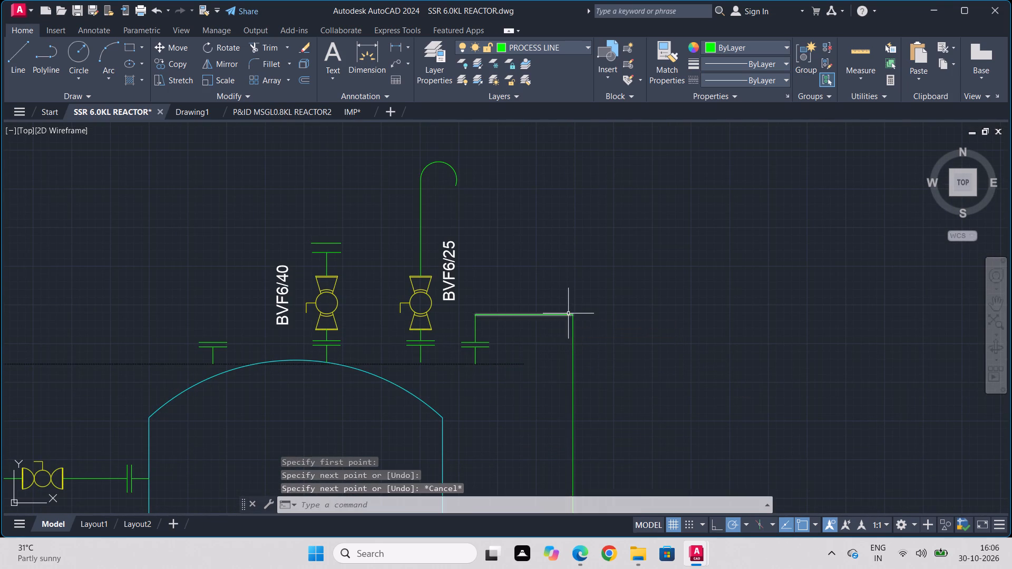
Copy the BVF6/25 label beside the vertical line east of the vessel and again beside its lower valve and end symbol.
scroll(557, 356, down, 2)
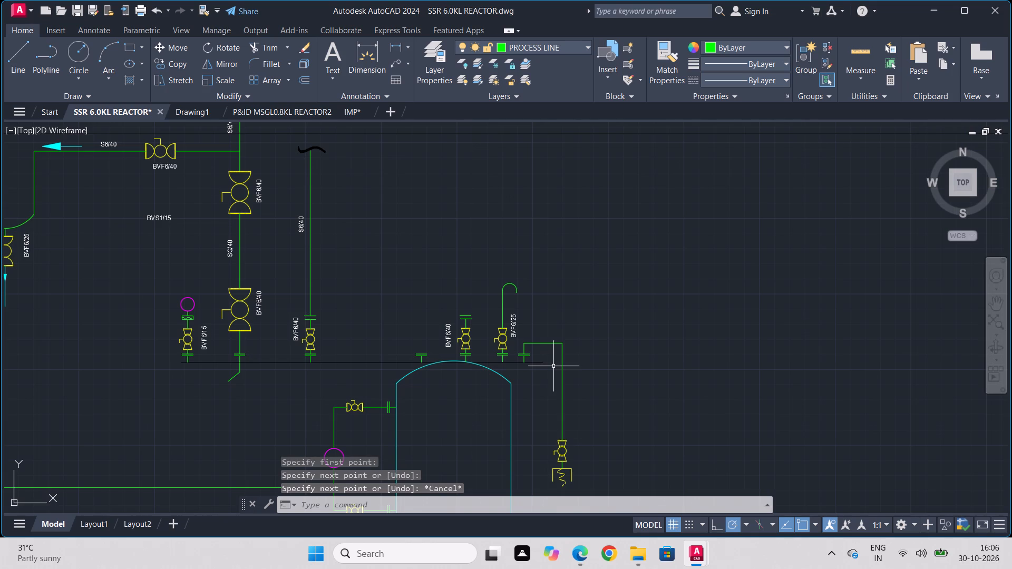
scroll(544, 370, up, 2)
click(466, 258)
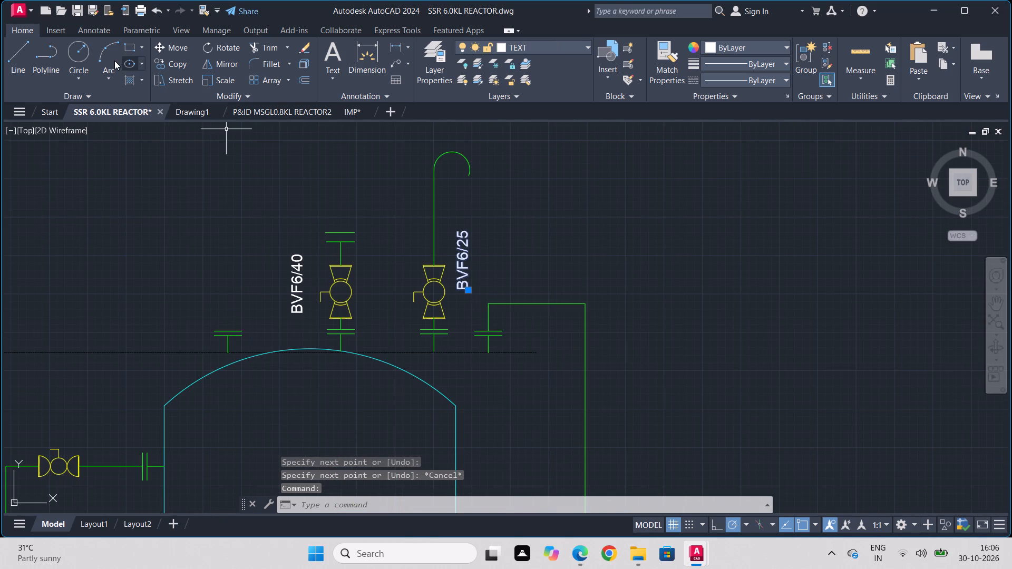
click(167, 64)
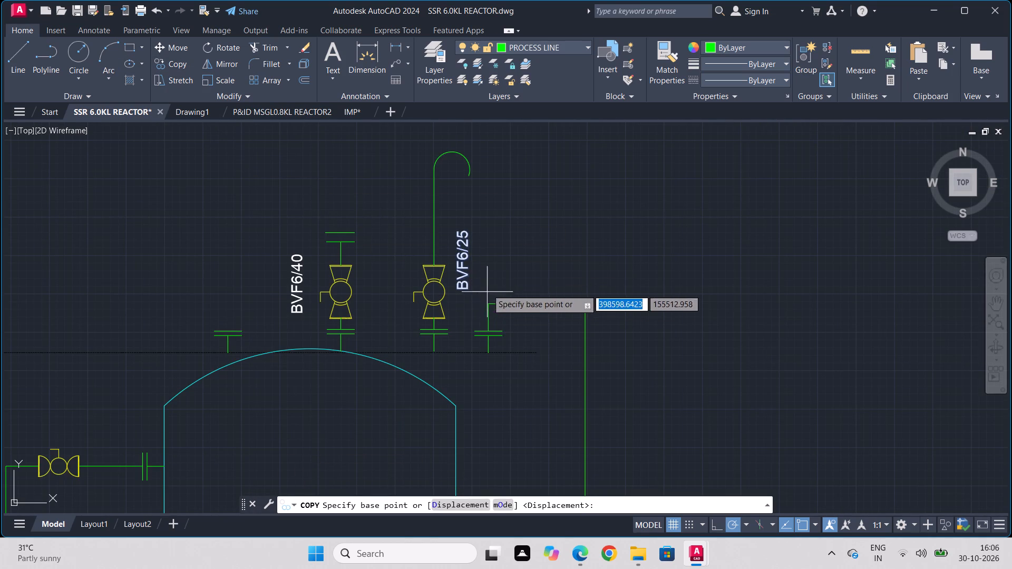
click(464, 274)
middle_drag(566, 450, 516, 279)
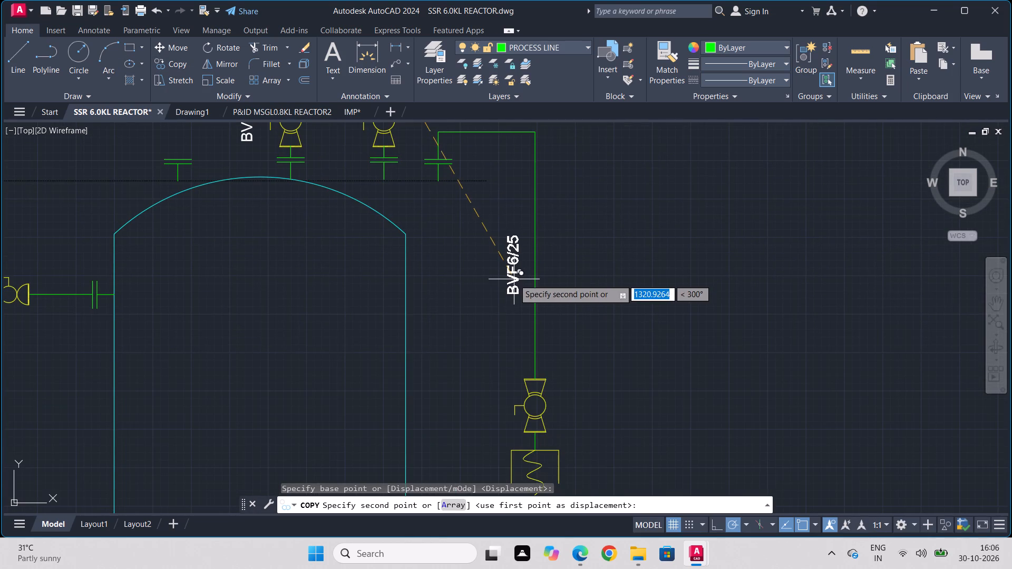
click(521, 286)
middle_drag(488, 412, 517, 273)
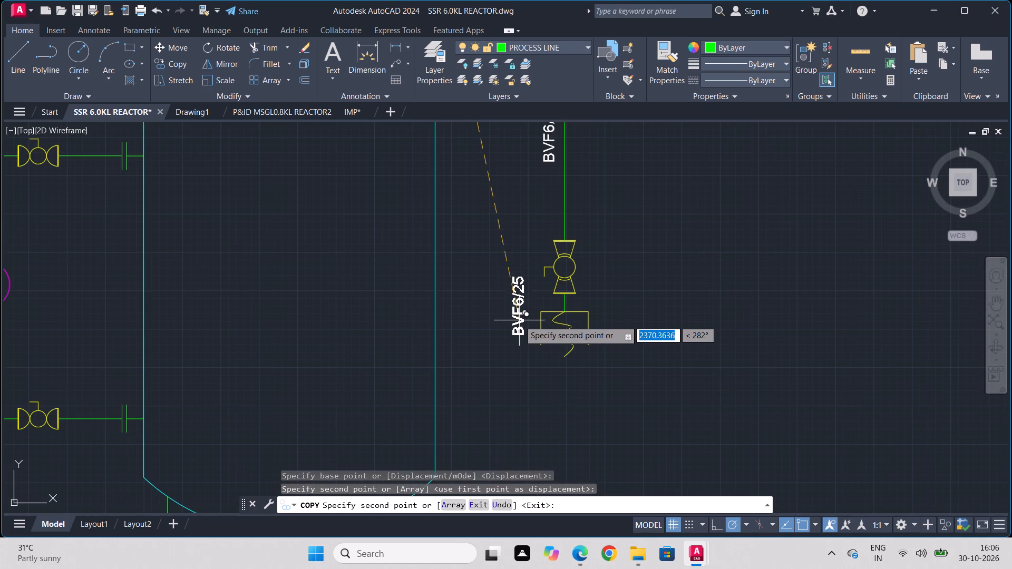
click(520, 320)
scroll(319, 359, down, 1)
middle_drag(319, 359, 722, 433)
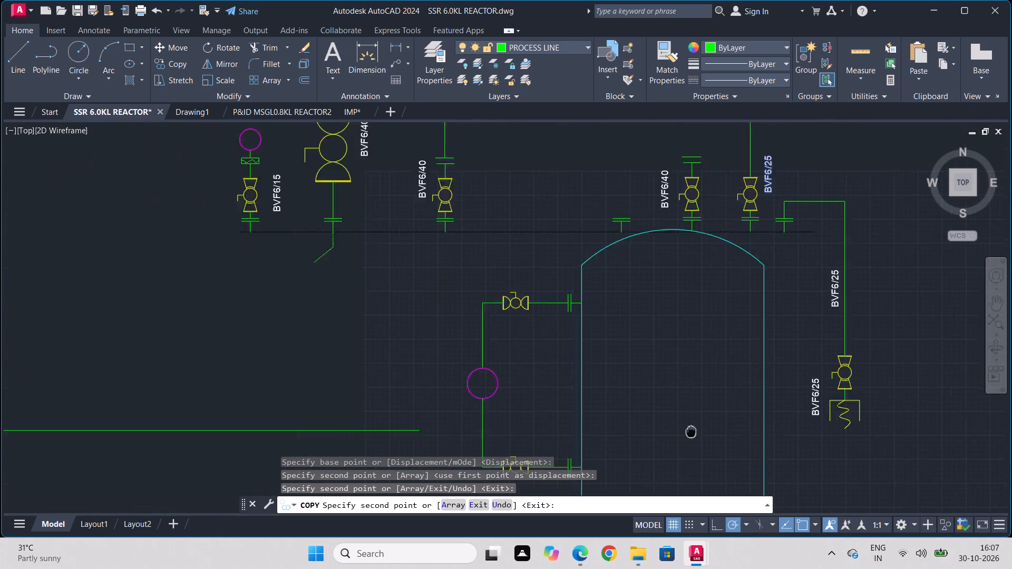
middle_drag(722, 433, 727, 434)
key(Escape)
Copy the loose horizontal BVS1/15 label to just below the upper valve of the level gauge branch west of the vessel.
middle_drag(457, 322, 476, 443)
scroll(471, 427, down, 1)
middle_drag(476, 443, 486, 481)
scroll(478, 464, down, 1)
click(354, 281)
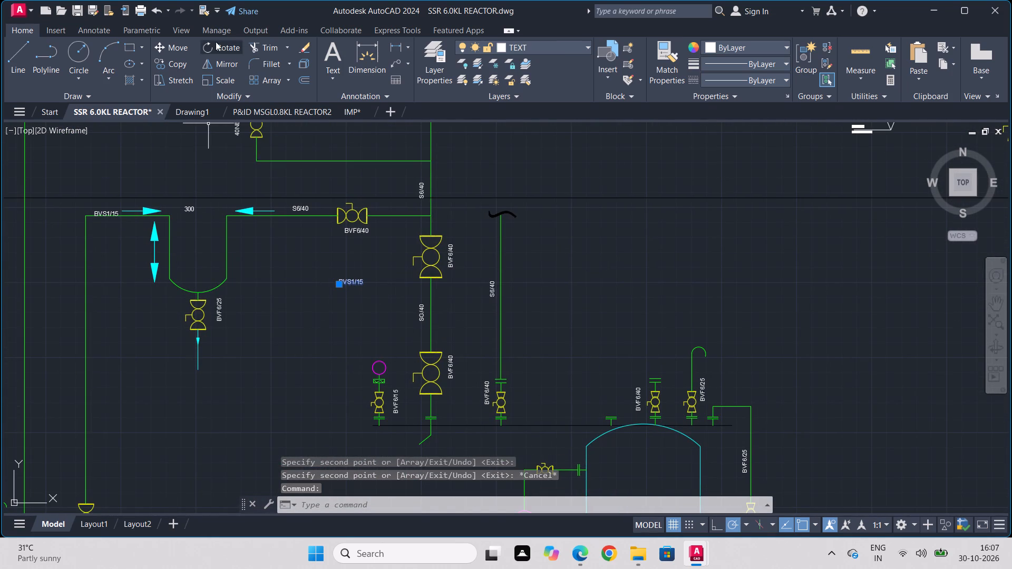
click(168, 60)
click(364, 283)
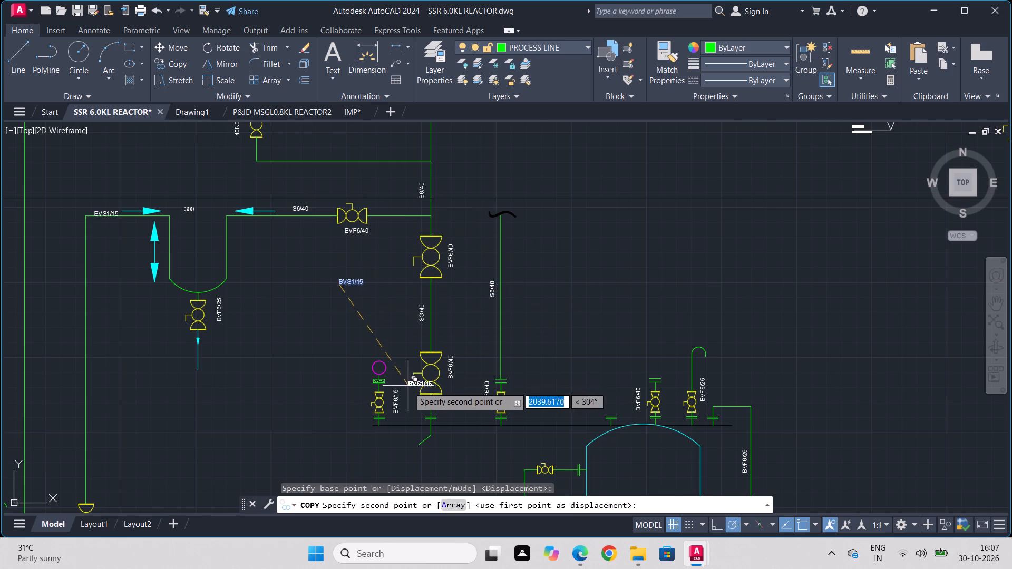
middle_drag(410, 390, 348, 131)
scroll(482, 231, up, 3)
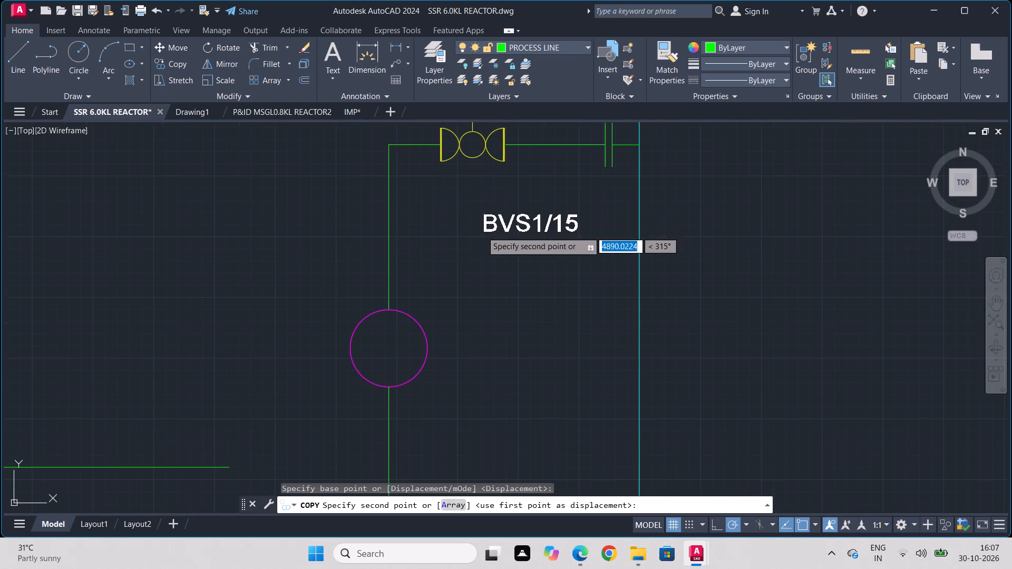
click(461, 191)
Place two stacked BVS1/15 copies in the magenta gauge circle and one below the gauge branch's lower valve.
middle_drag(485, 301, 498, 94)
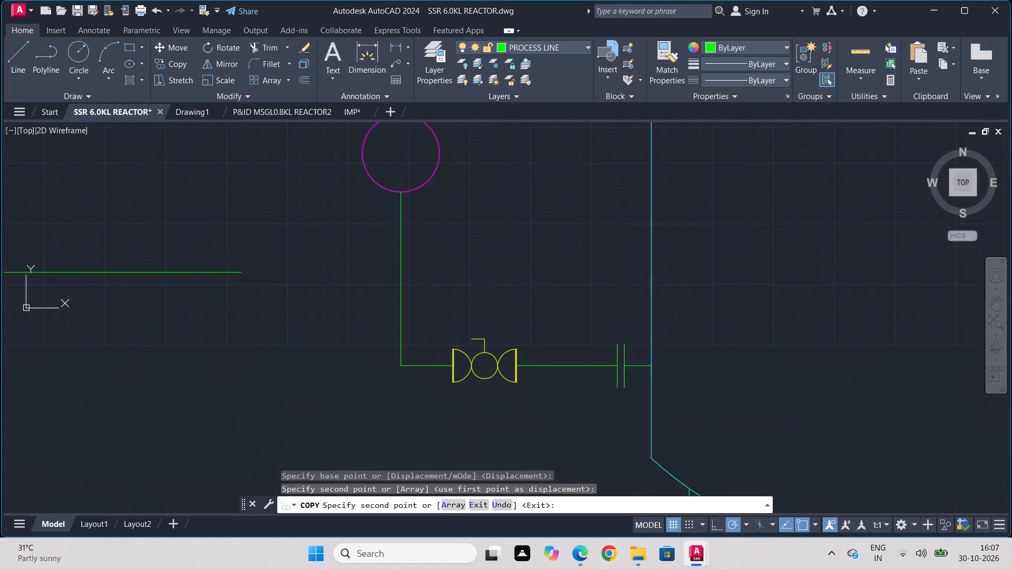
middle_drag(498, 94, 498, 93)
scroll(498, 93, down, 1)
scroll(376, 141, up, 1)
middle_drag(376, 141, 414, 272)
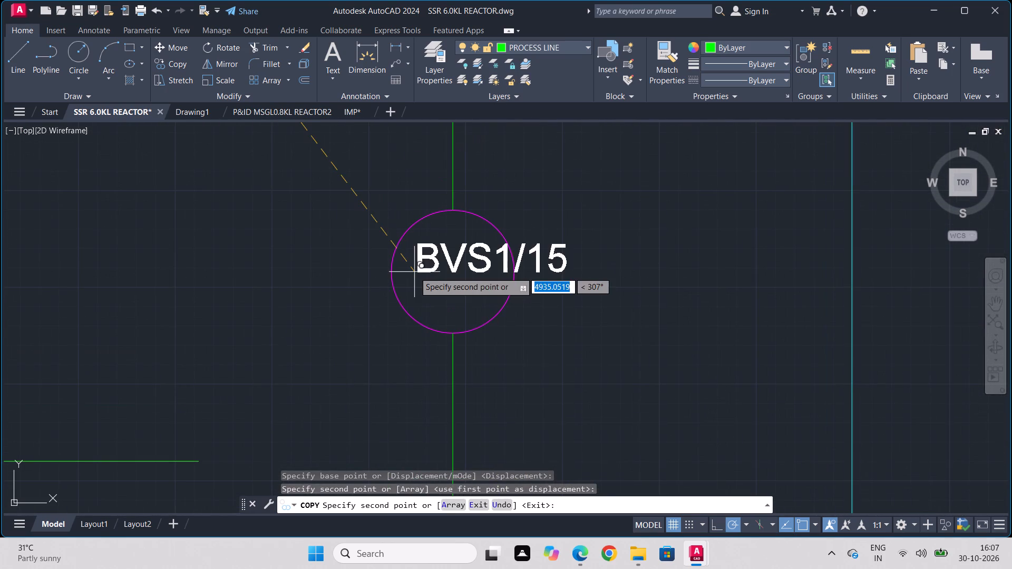
click(416, 260)
click(415, 295)
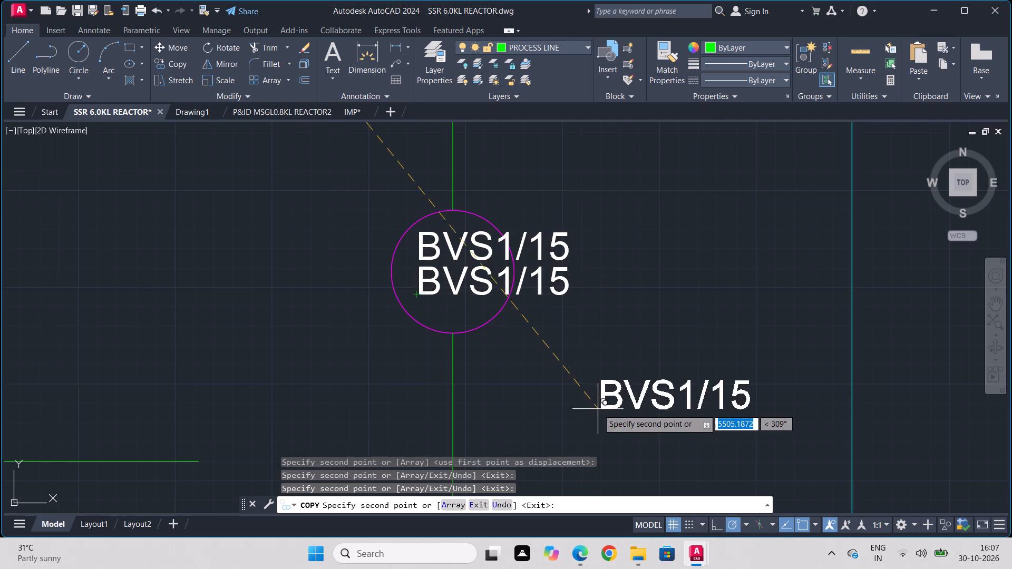
scroll(598, 409, down, 1)
middle_drag(598, 409, 530, 141)
click(495, 311)
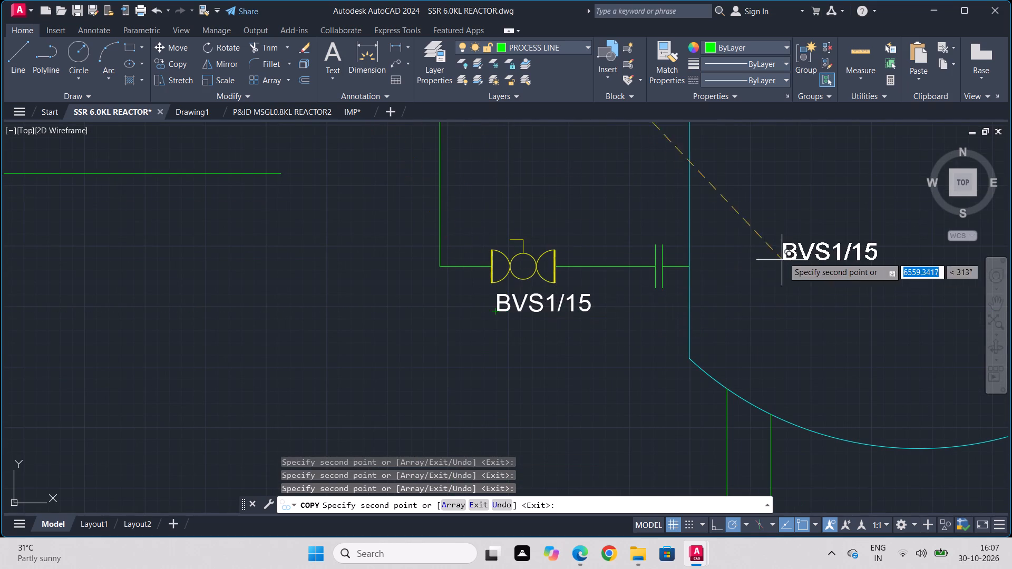
Place three BVS1/15 text copies one below another inside the receiver vessel body.
middle_drag(797, 227, 438, 478)
scroll(439, 479, down, 1)
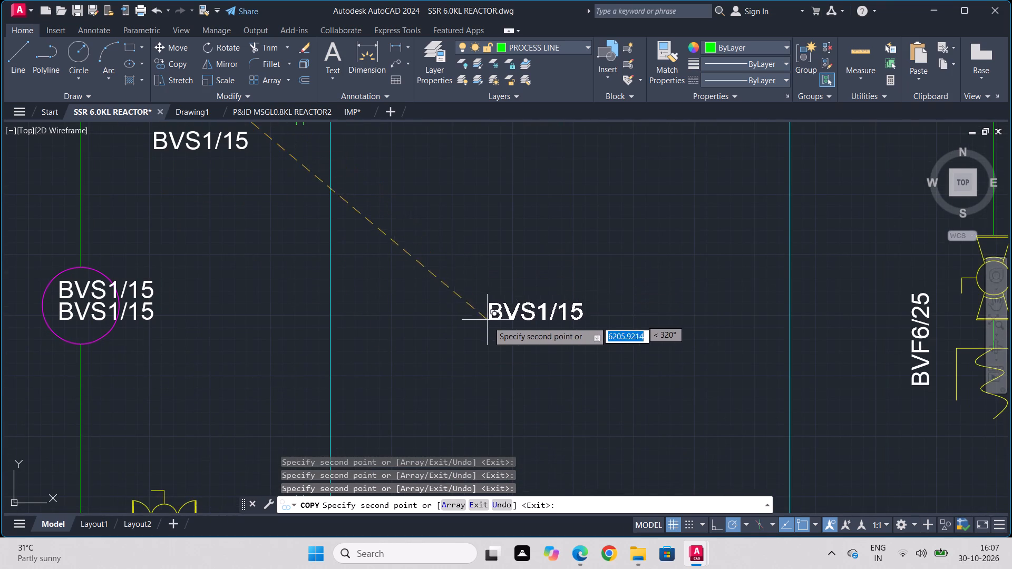
scroll(490, 327, down, 1)
click(484, 257)
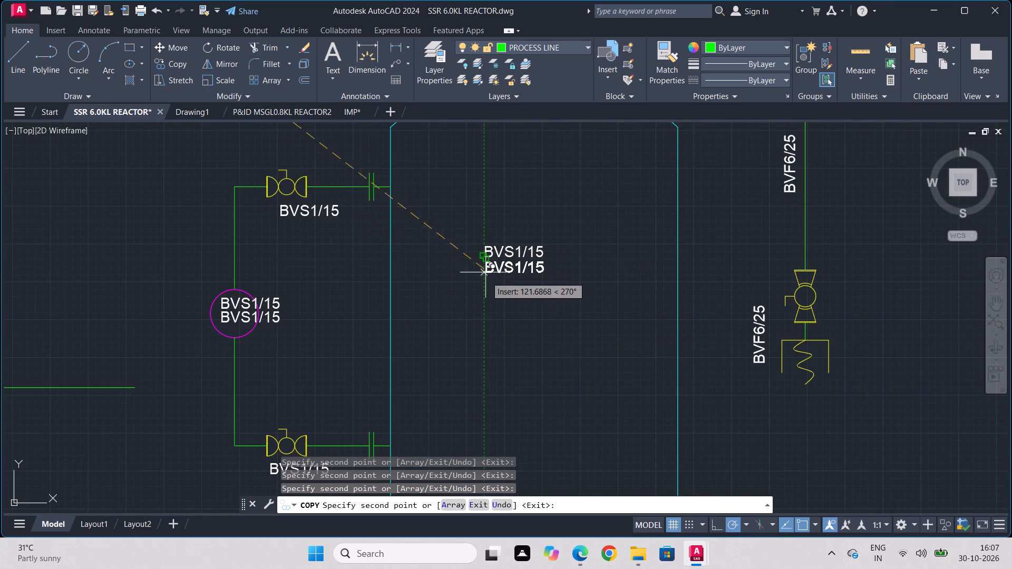
click(502, 286)
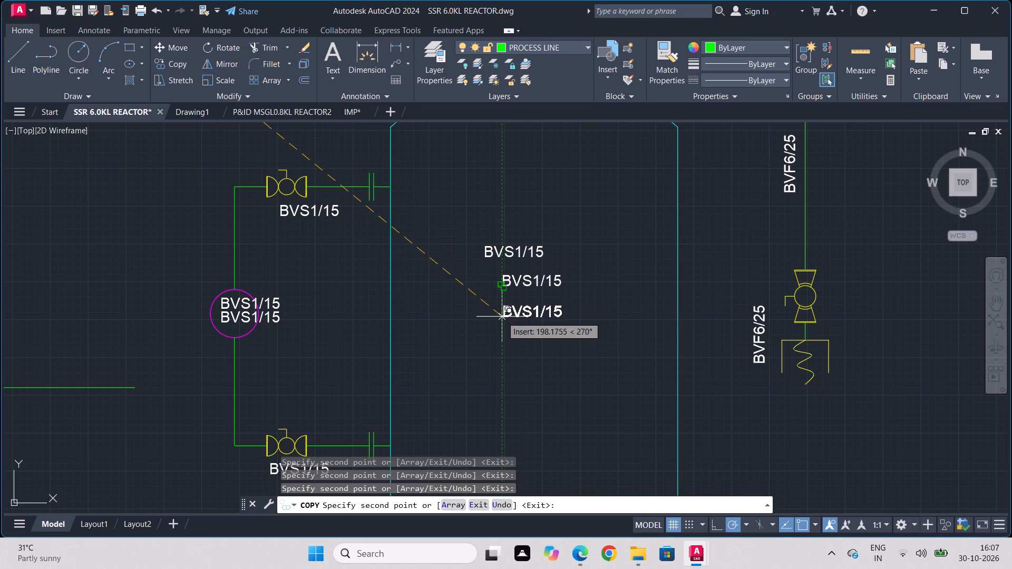
click(502, 317)
scroll(473, 426, down, 1)
middle_drag(475, 429, 463, 313)
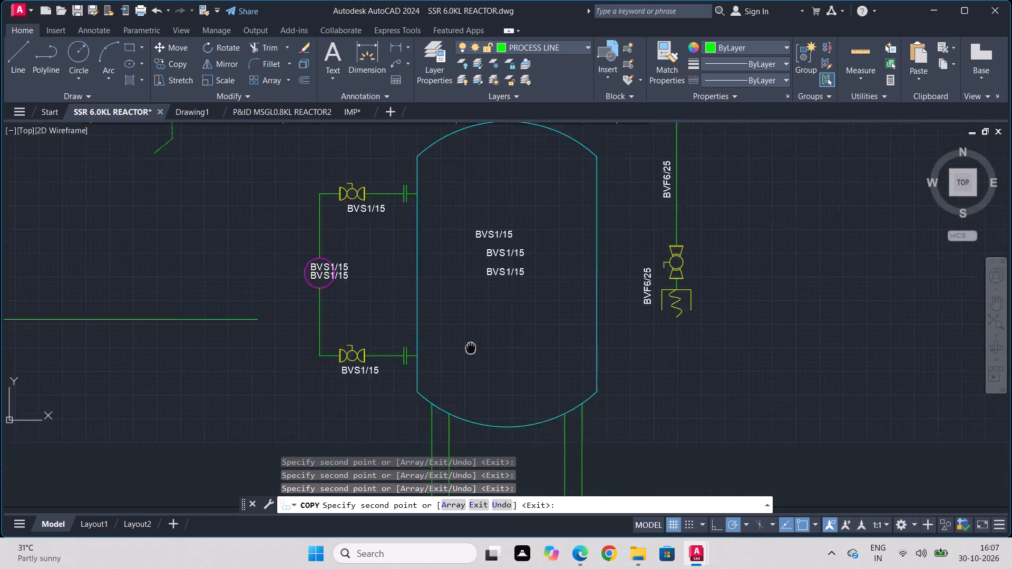
middle_drag(463, 313, 437, 208)
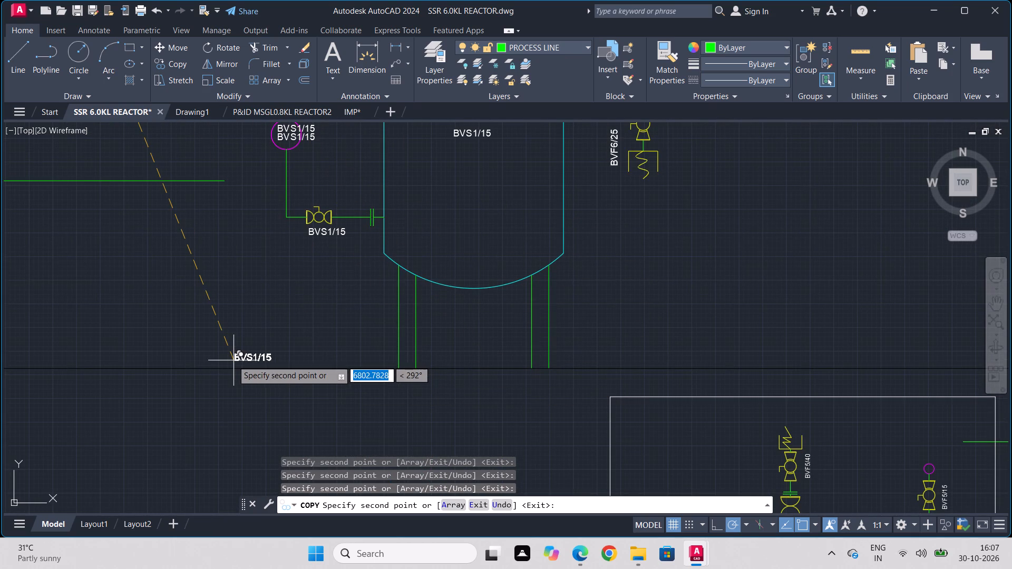
middle_drag(518, 439, 123, 390)
scroll(123, 390, down, 1)
key(Escape)
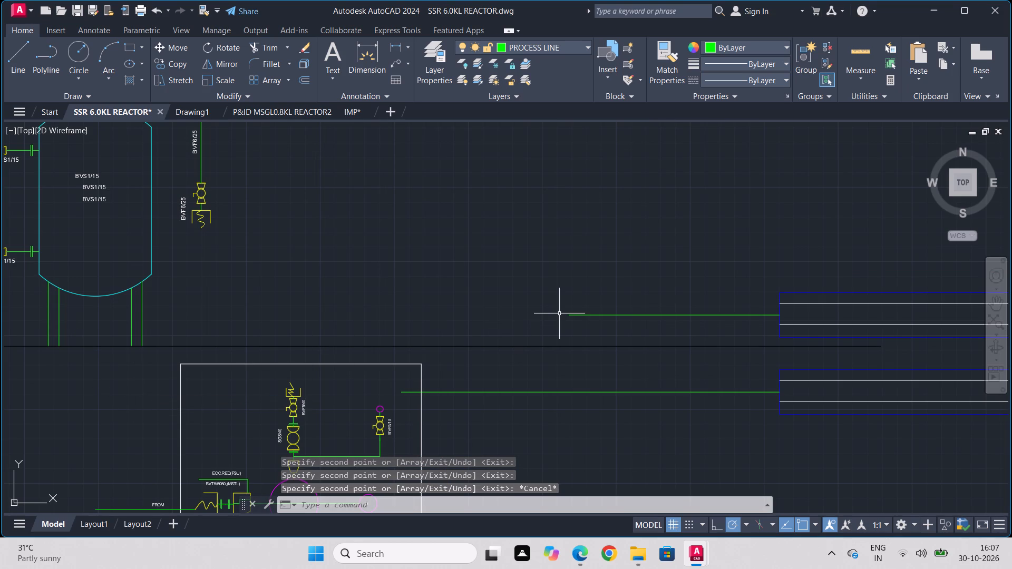
Draw a short vertical line across the west end of the upper horizontal line leaving the blue double-line header.
key(l)
key(Return)
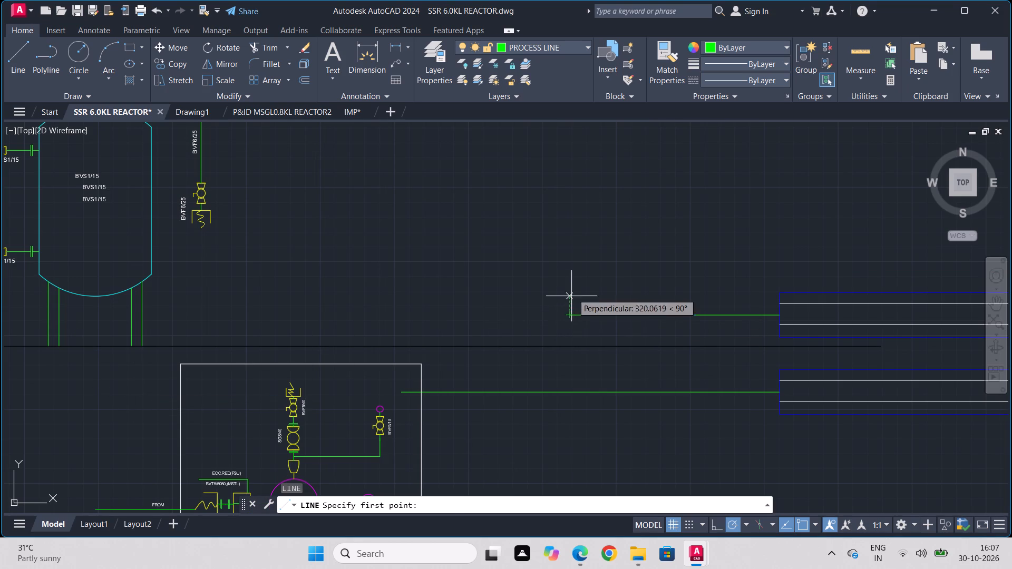
click(569, 296)
click(568, 329)
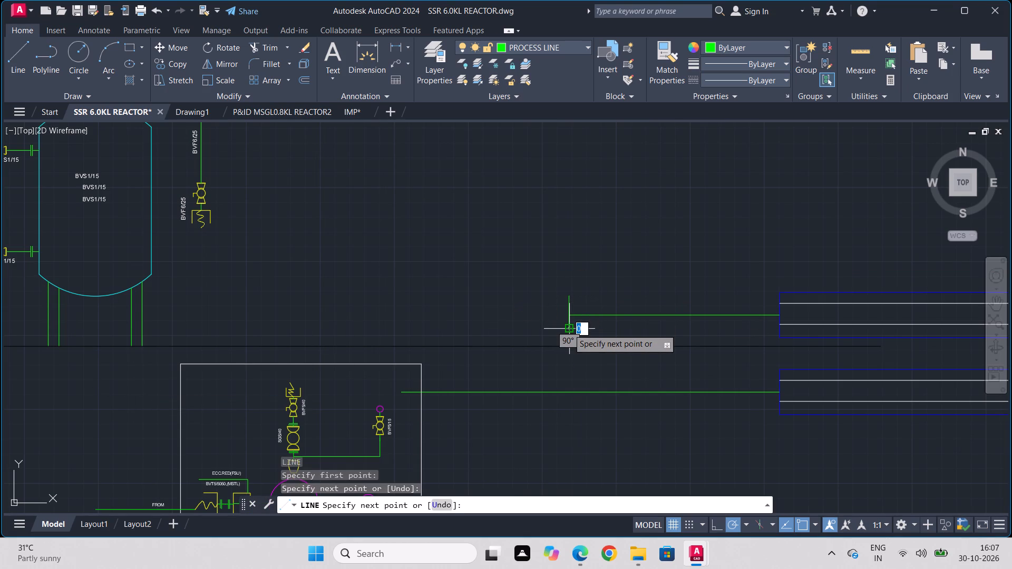
key(Escape)
Draw a horizontal line about 7500 units long from that short vertical line west to beneath the receiver vessel.
key(l)
key(Return)
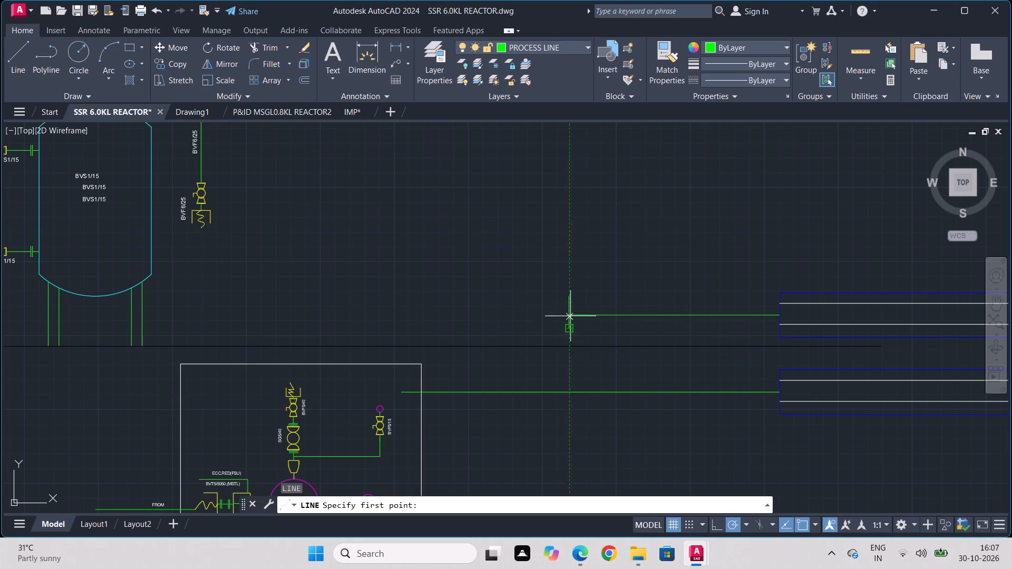
click(571, 311)
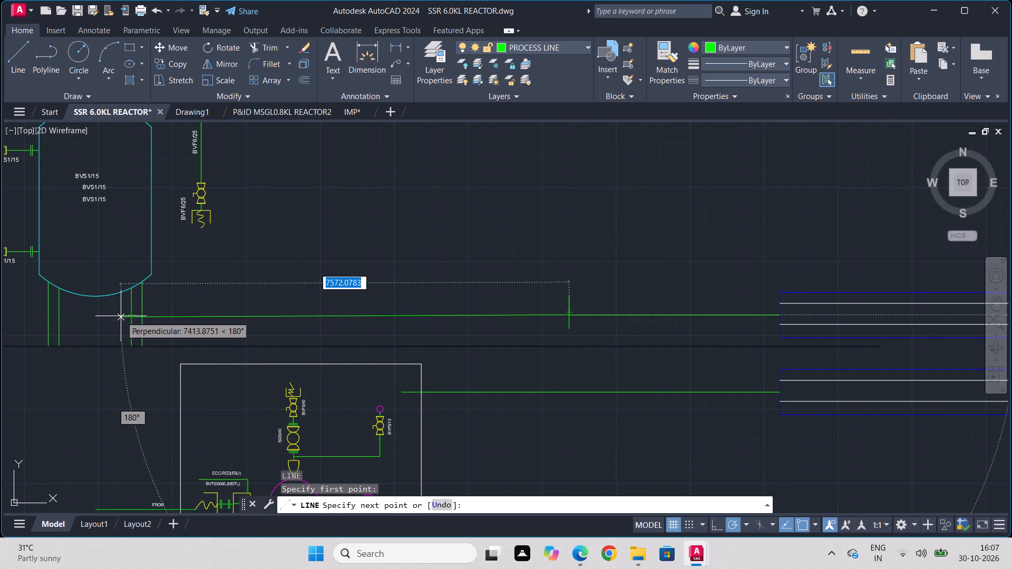
scroll(121, 316, up, 2)
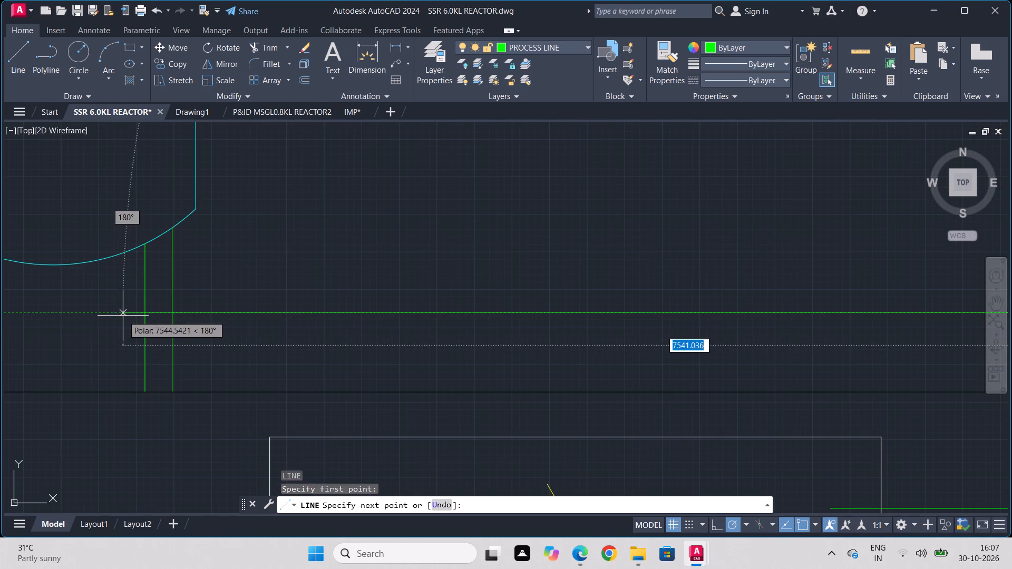
scroll(120, 321, down, 1)
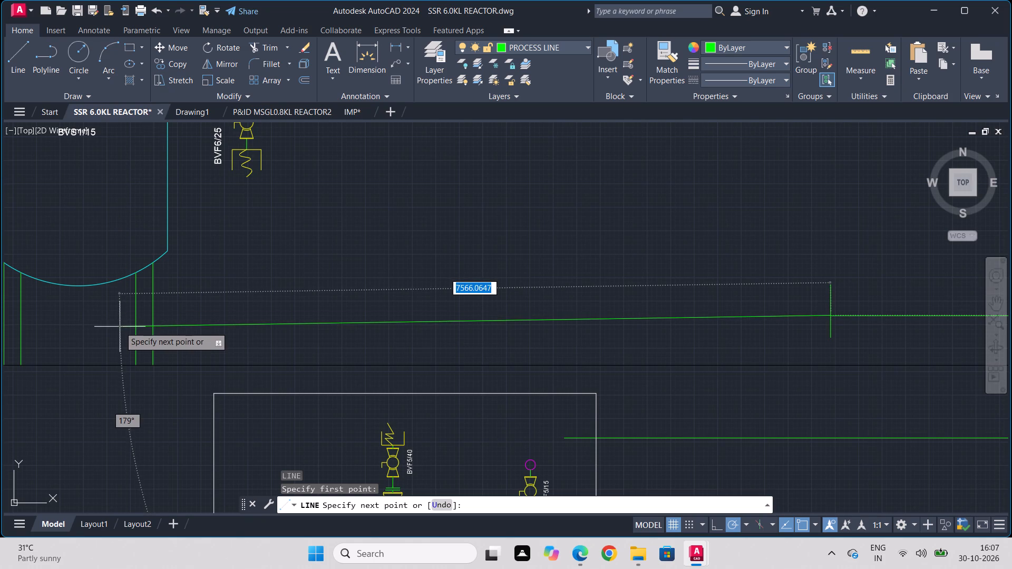
click(124, 319)
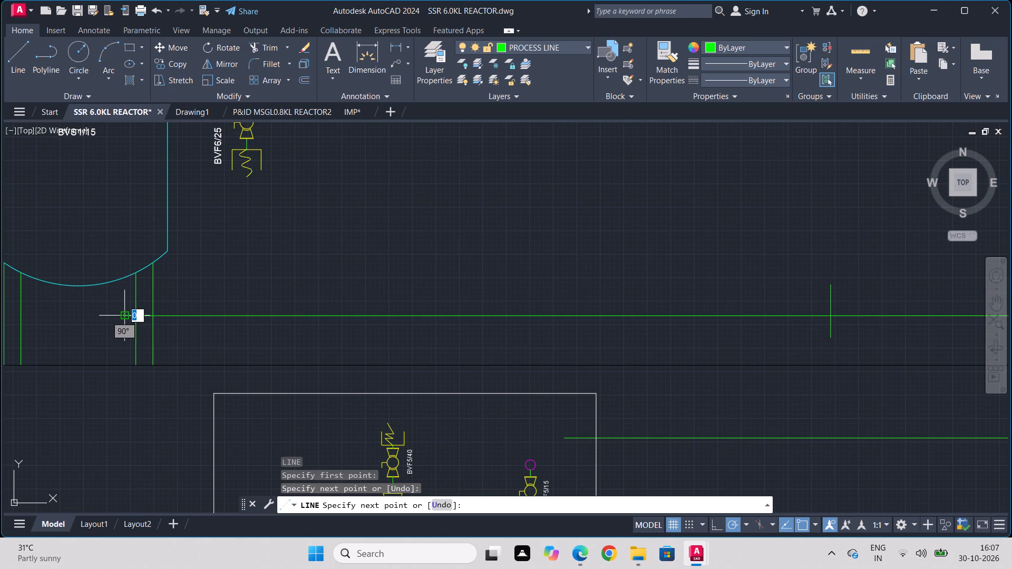
key(Escape)
Set the new horizontal line's linetype to ACAD_ISO02W100.
click(198, 319)
click(208, 308)
drag(237, 301, 228, 316)
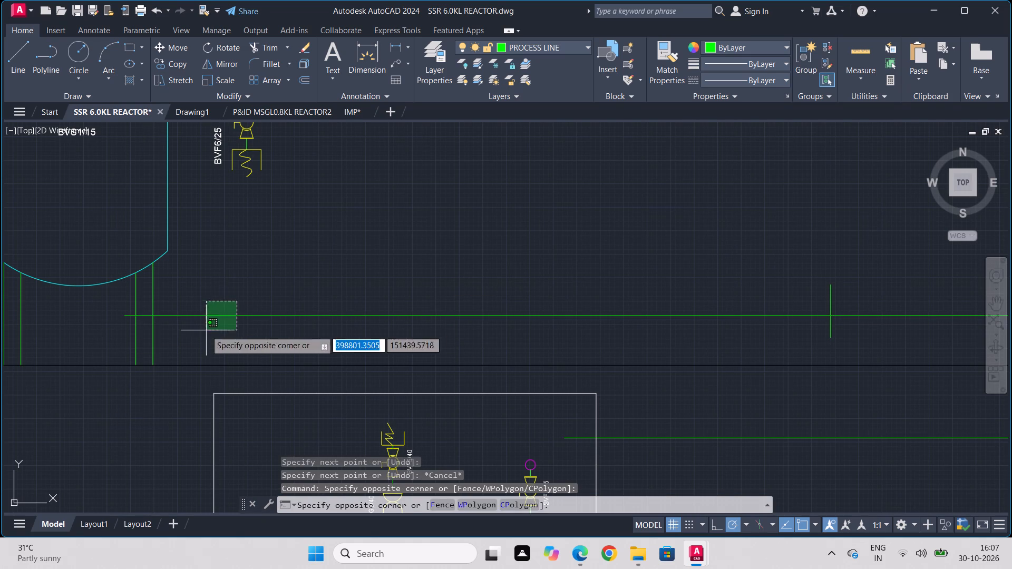
click(206, 330)
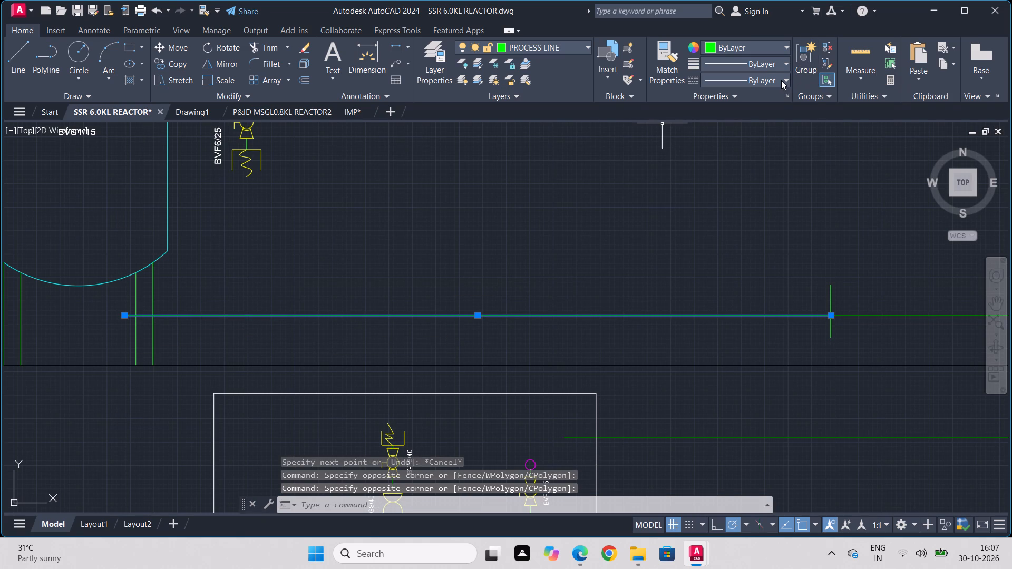
click(781, 80)
click(732, 127)
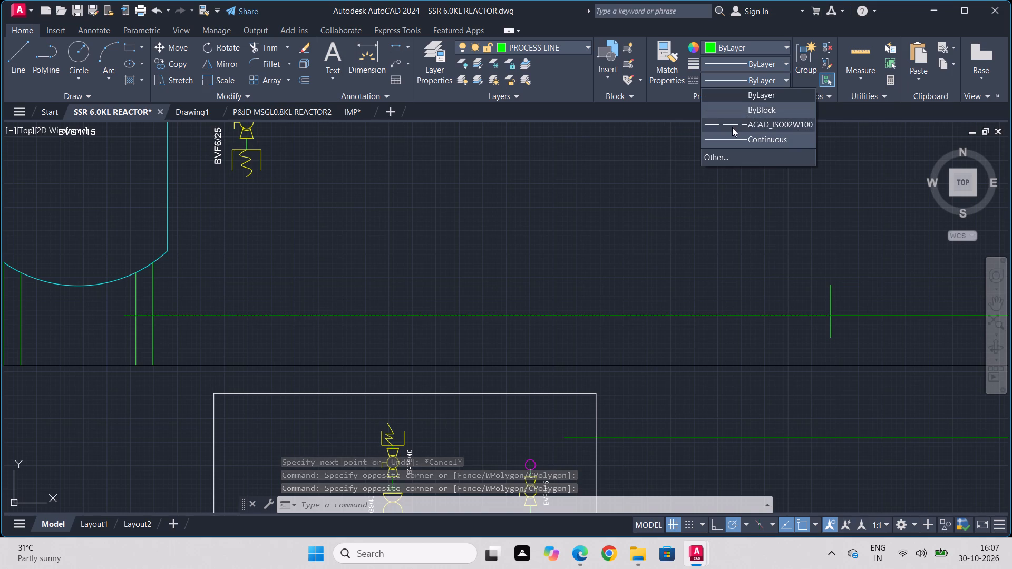
key(Escape)
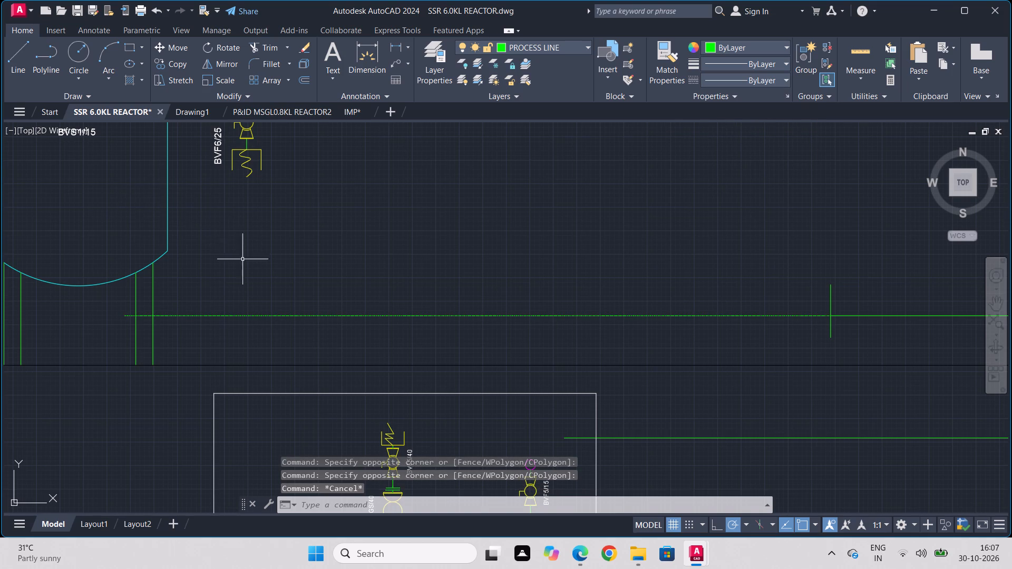
Copy the flange pair and stub from the gauge branch's lower vessel connection to the space below the vessel bottom.
scroll(292, 315, down, 1)
scroll(82, 259, up, 2)
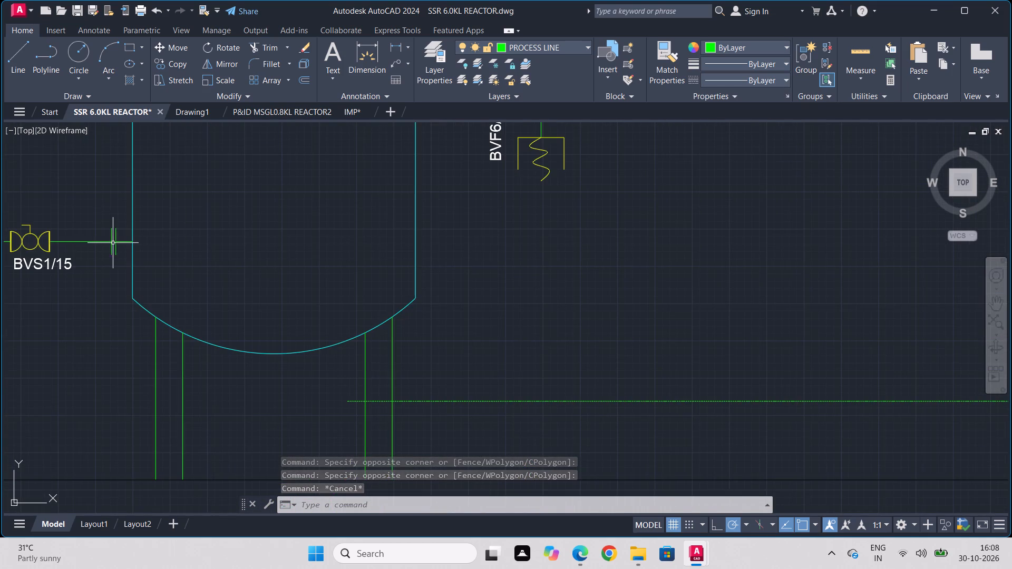
scroll(114, 243, up, 3)
drag(160, 200, 151, 201)
drag(90, 218, 94, 216)
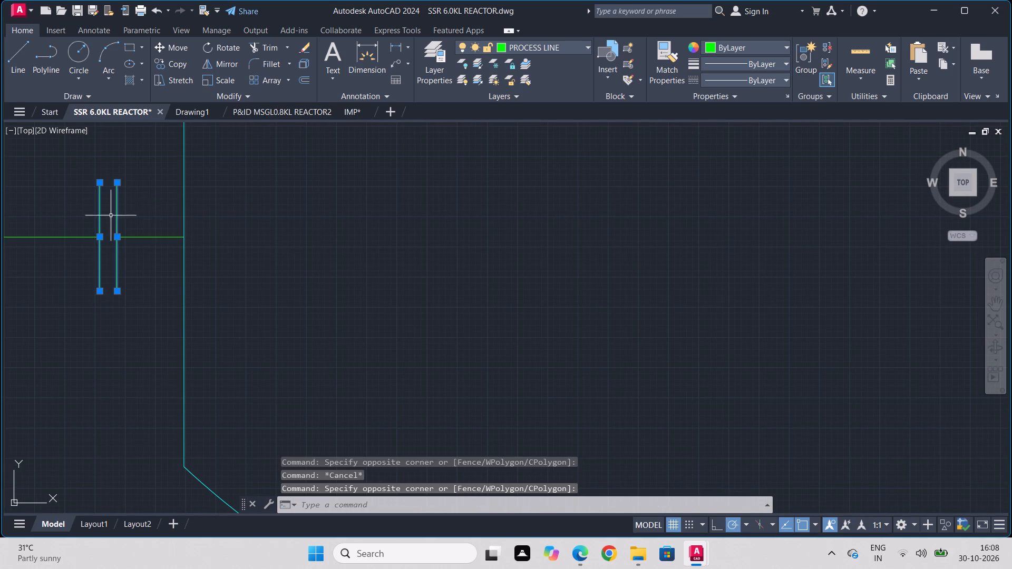
drag(162, 214, 155, 228)
click(121, 283)
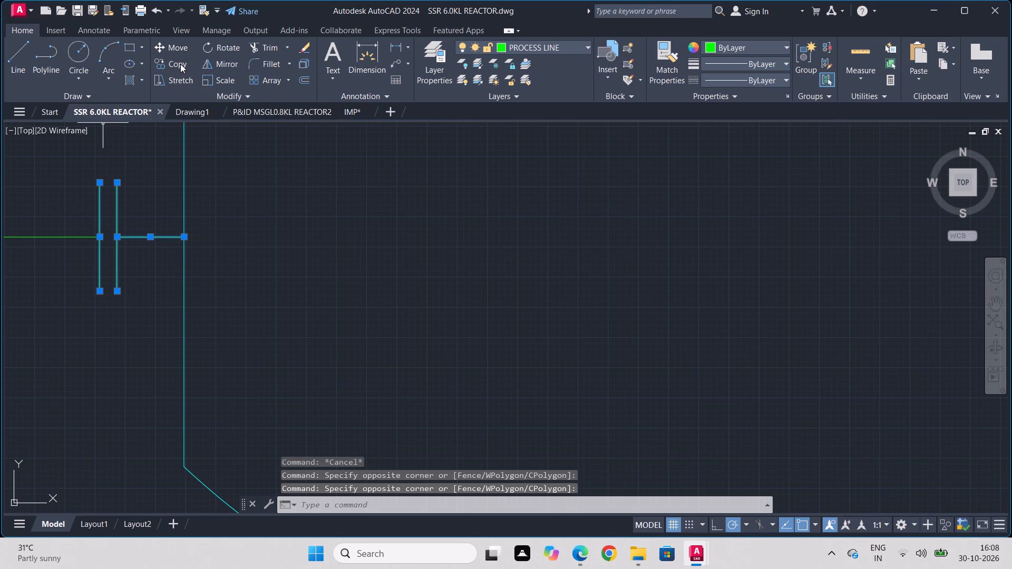
click(180, 64)
click(182, 242)
scroll(473, 309, down, 2)
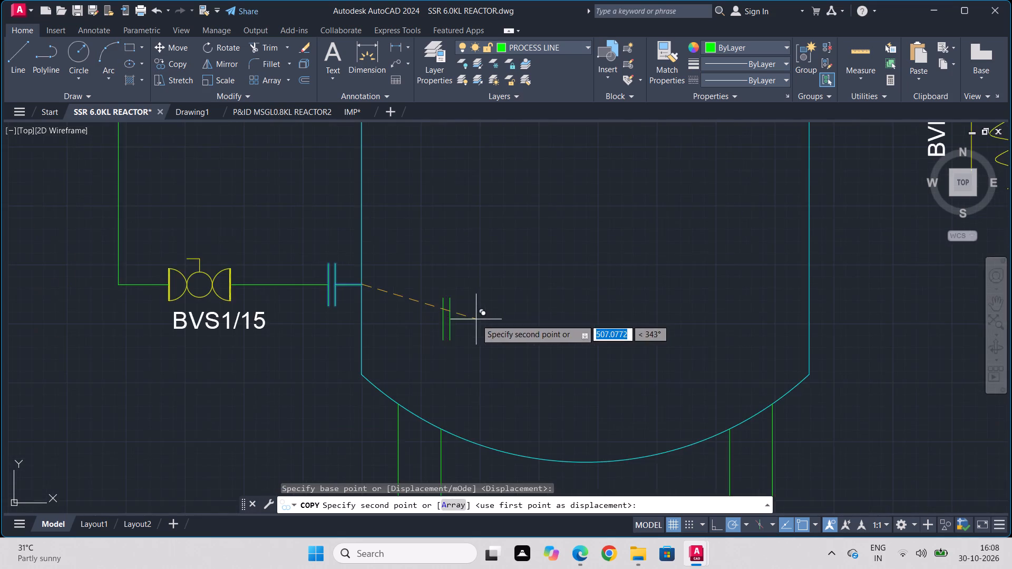
middle_drag(476, 319, 324, 109)
scroll(412, 293, up, 1)
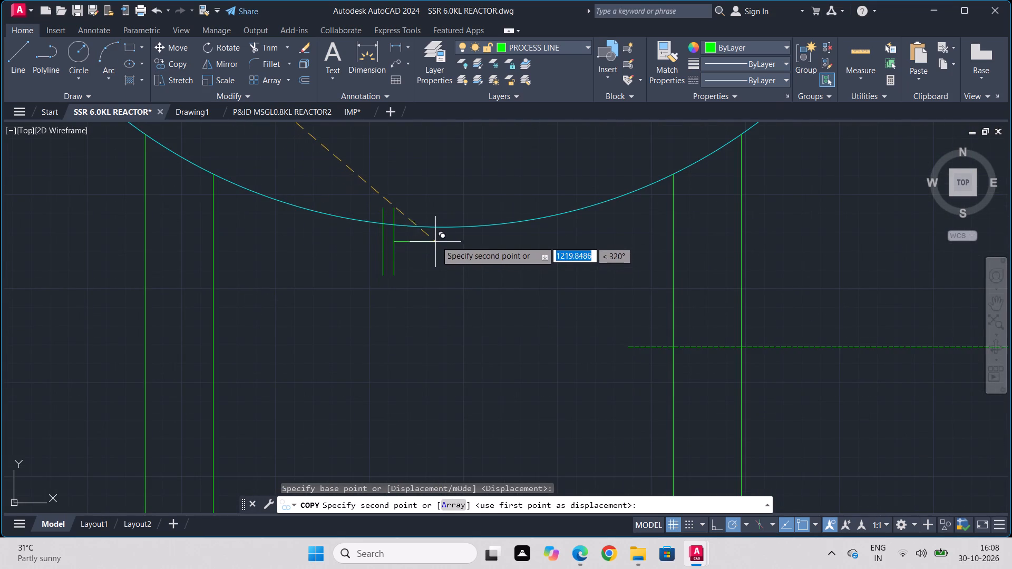
click(407, 318)
key(Escape)
Rotate the copied flange pair and stub 90° so the stub points up toward the vessel.
click(437, 274)
click(334, 344)
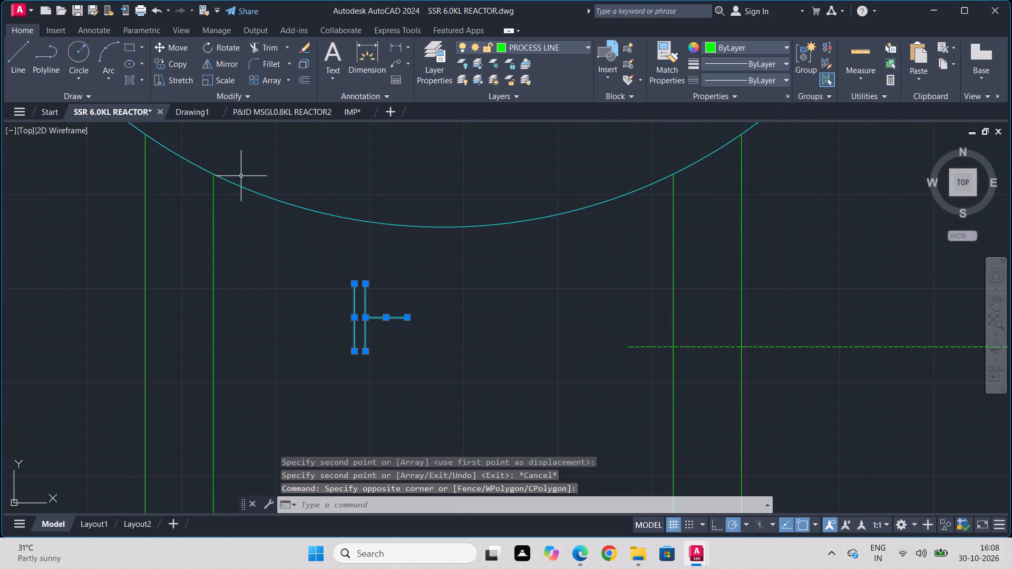
click(211, 42)
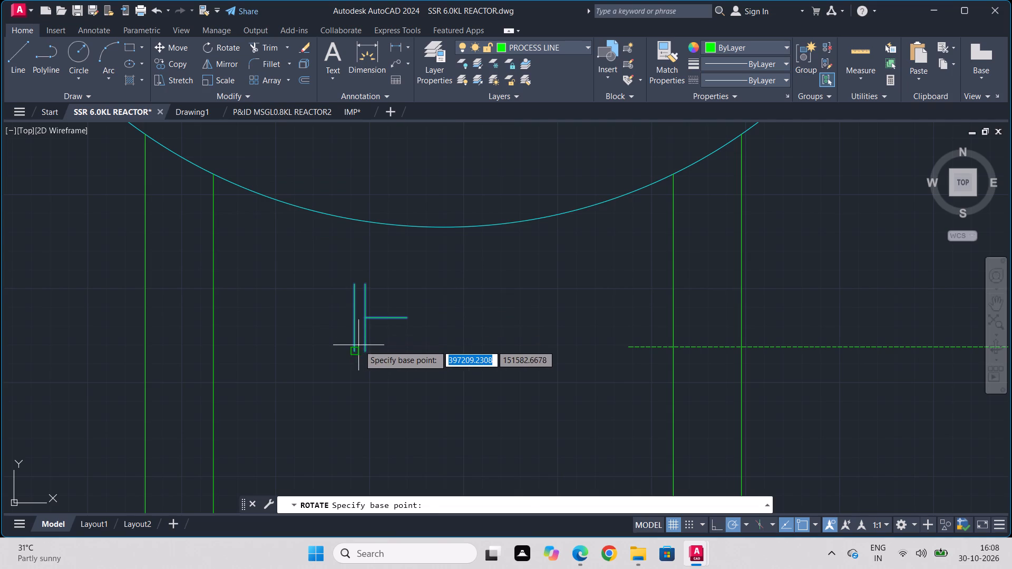
click(361, 348)
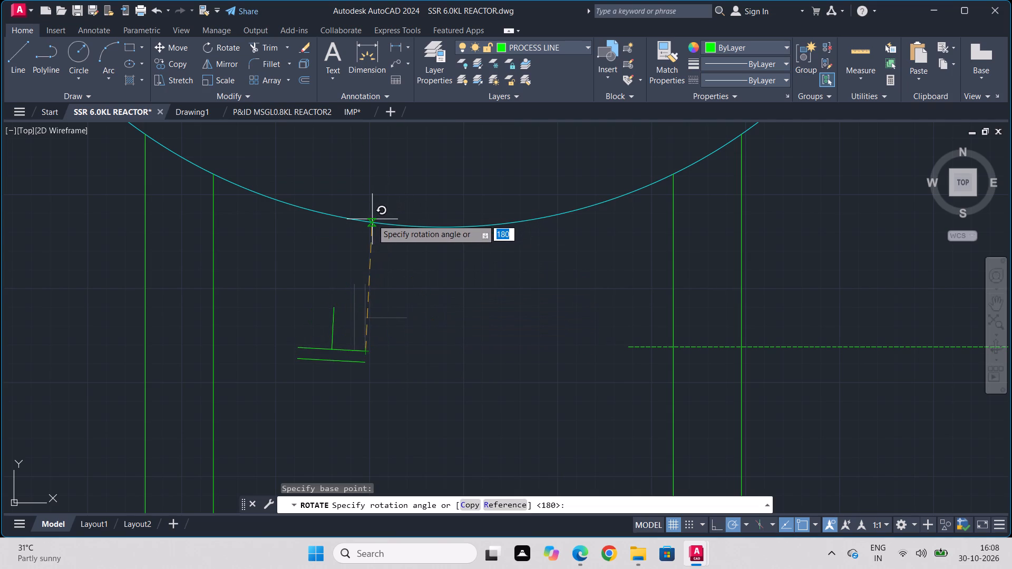
click(364, 224)
Move the rotated flange pair and stub so the stub's upper end meets the lowest point of the vessel bottom.
click(359, 318)
click(284, 350)
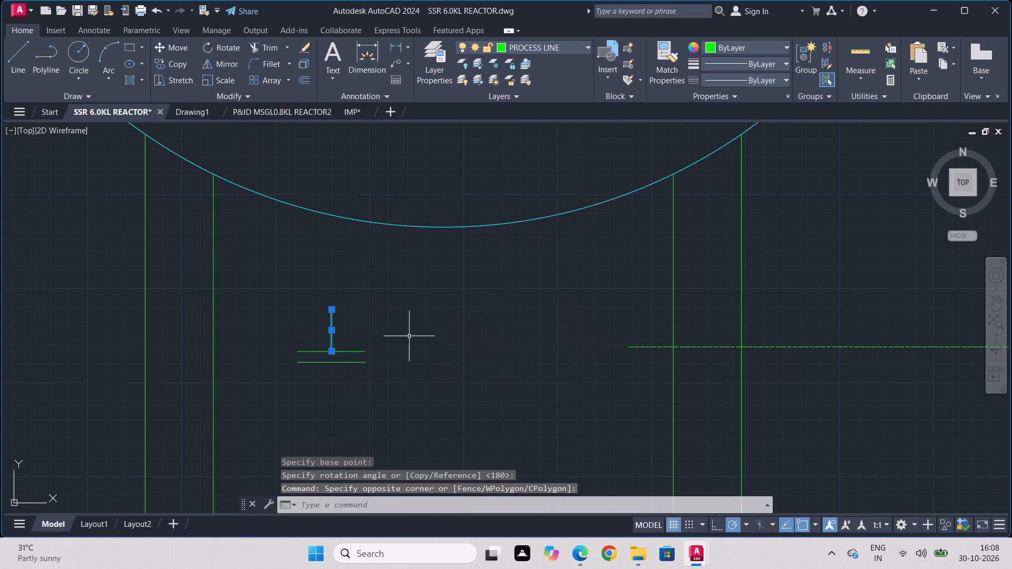
drag(410, 336, 356, 368)
click(304, 393)
click(183, 50)
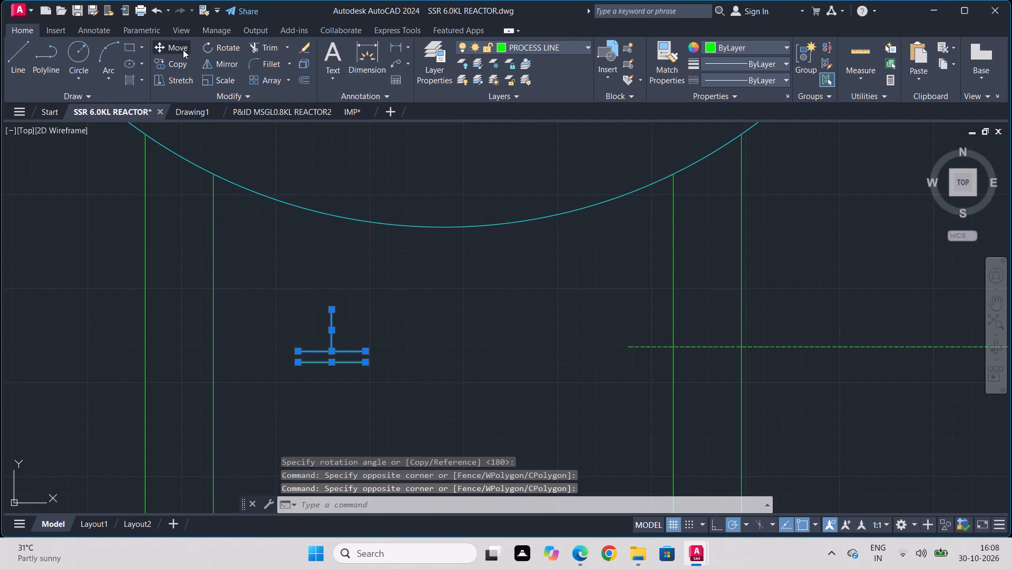
drag(328, 312, 370, 310)
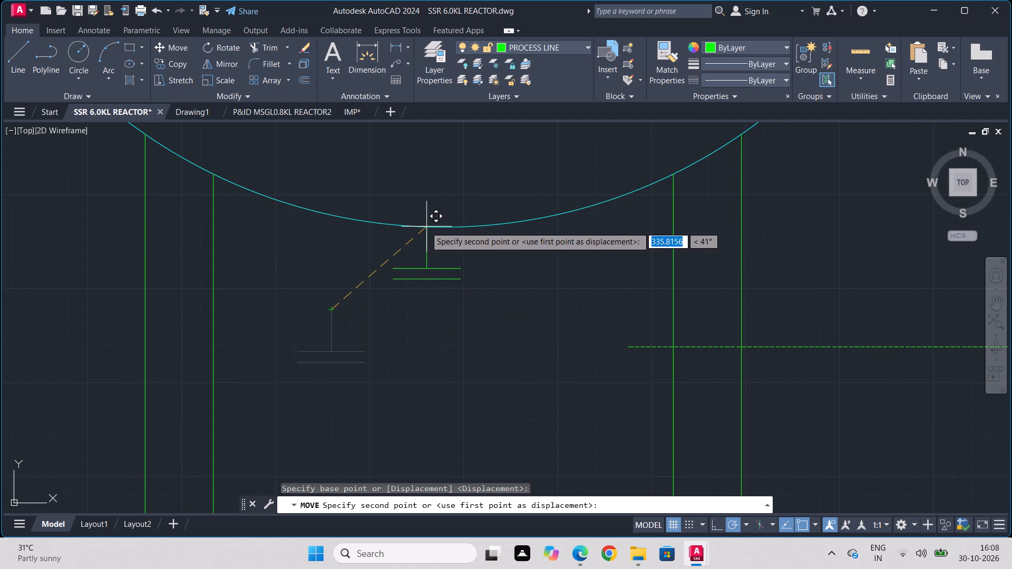
click(442, 229)
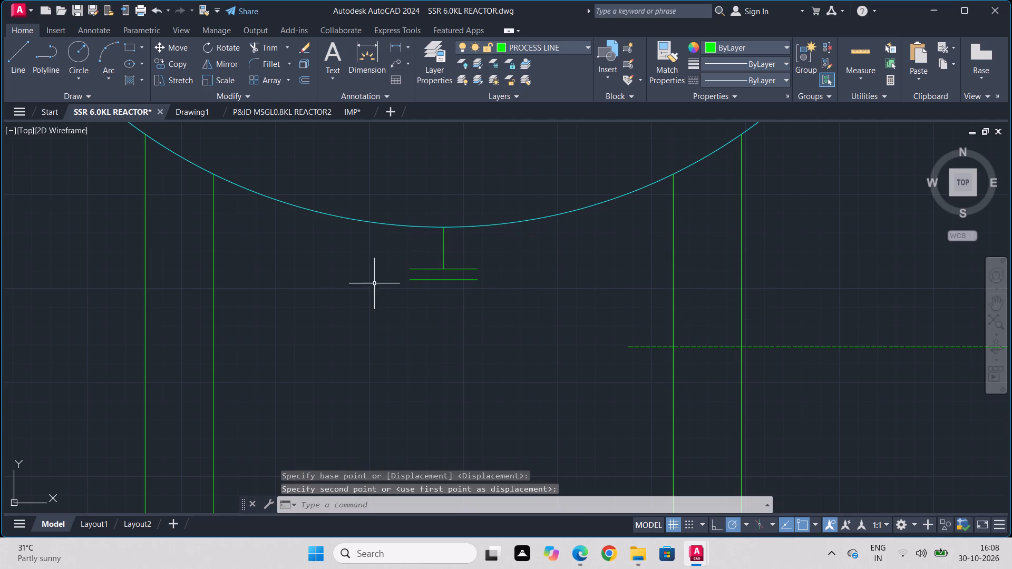
Draw a vertical line from the middle of the lower flange down to the level of the dashed line.
key(l)
key(Return)
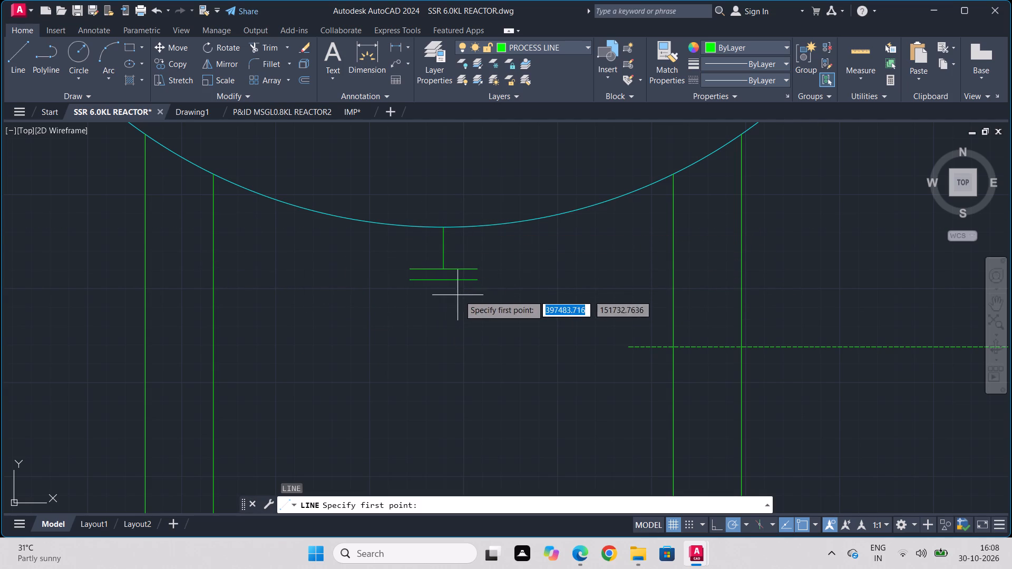
click(444, 277)
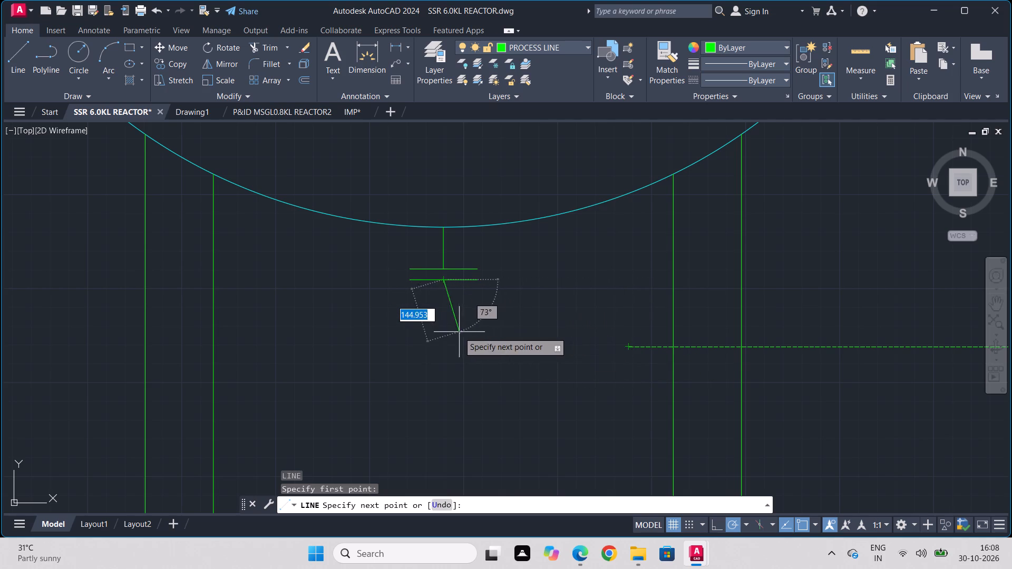
click(445, 342)
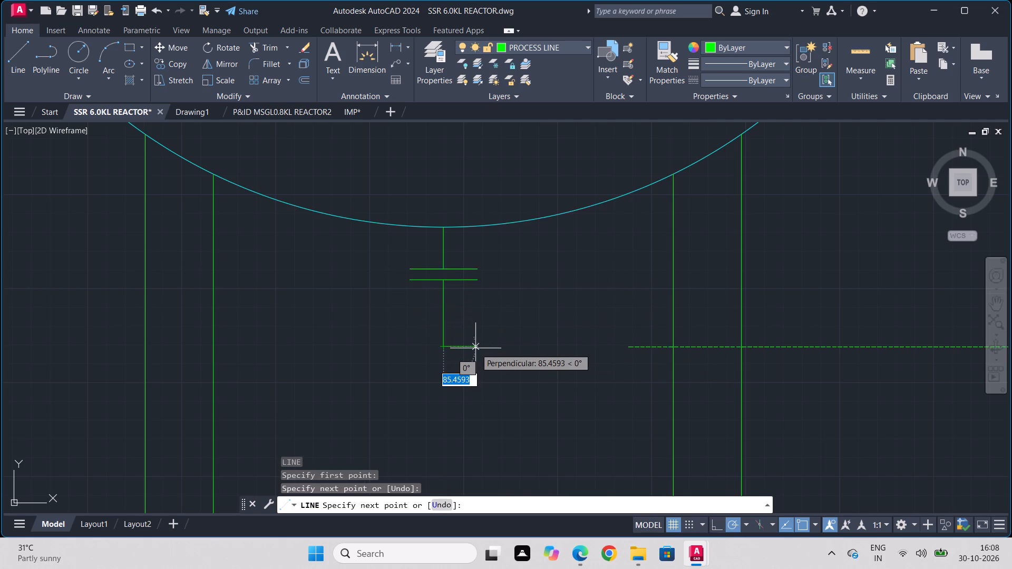
key(Escape)
Copy the gauge branch's lower valve symbol to just east of the bottom outlet line's lower end, level with the dashed line.
scroll(475, 349, down, 2)
middle_drag(732, 239, 670, 288)
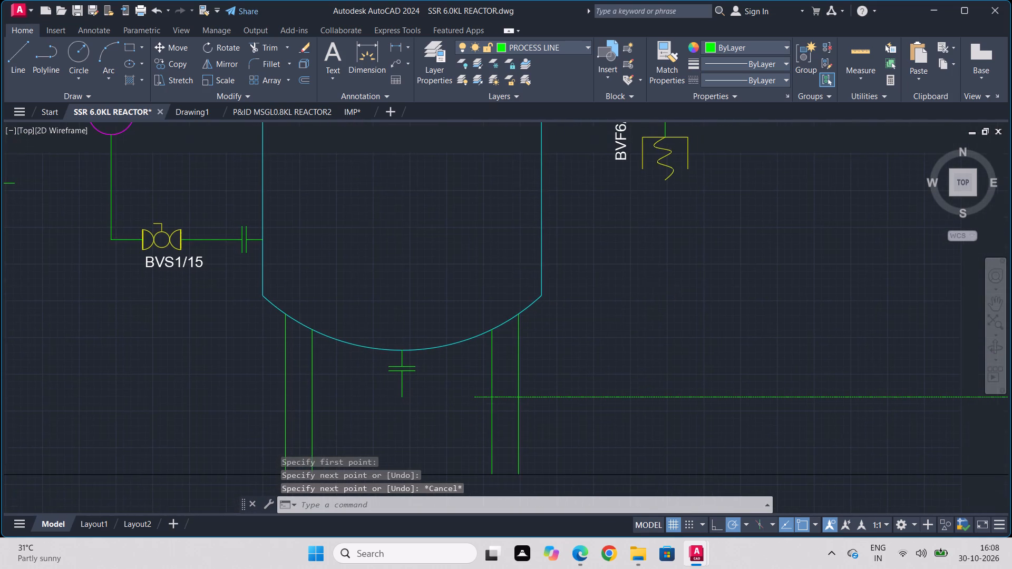
scroll(184, 244, up, 2)
middle_drag(184, 244, 328, 207)
click(337, 146)
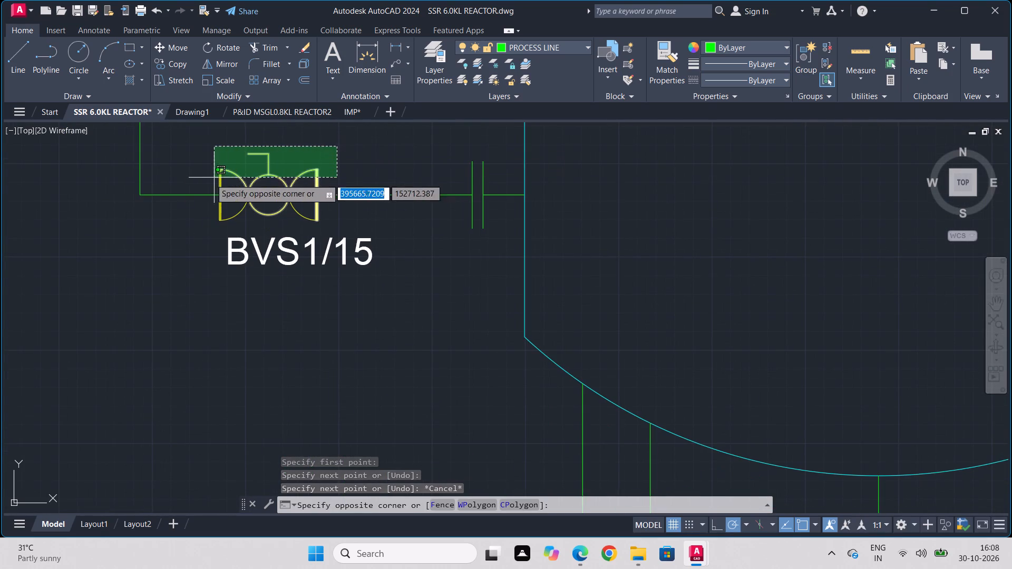
click(200, 185)
click(340, 220)
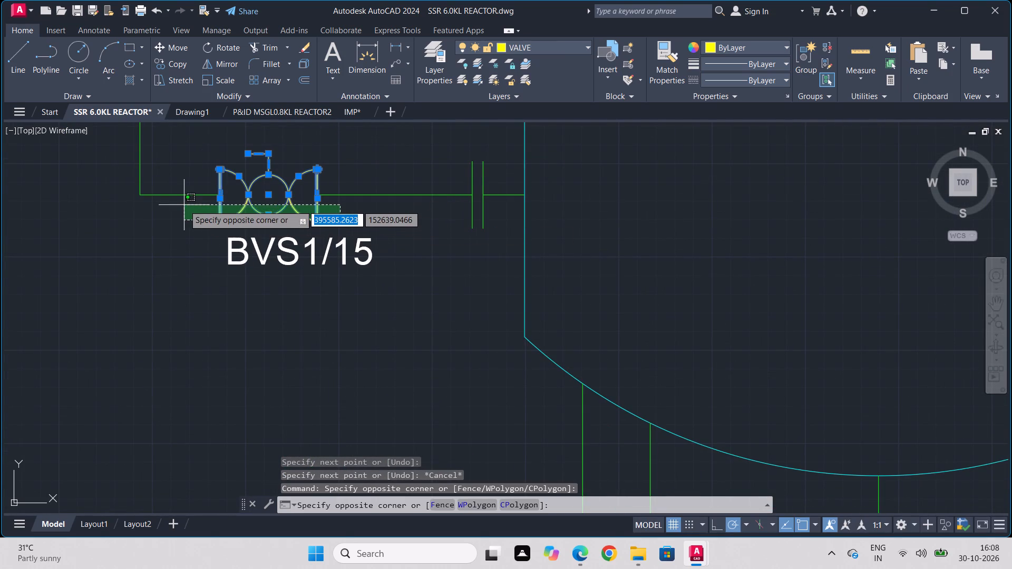
click(184, 205)
click(176, 61)
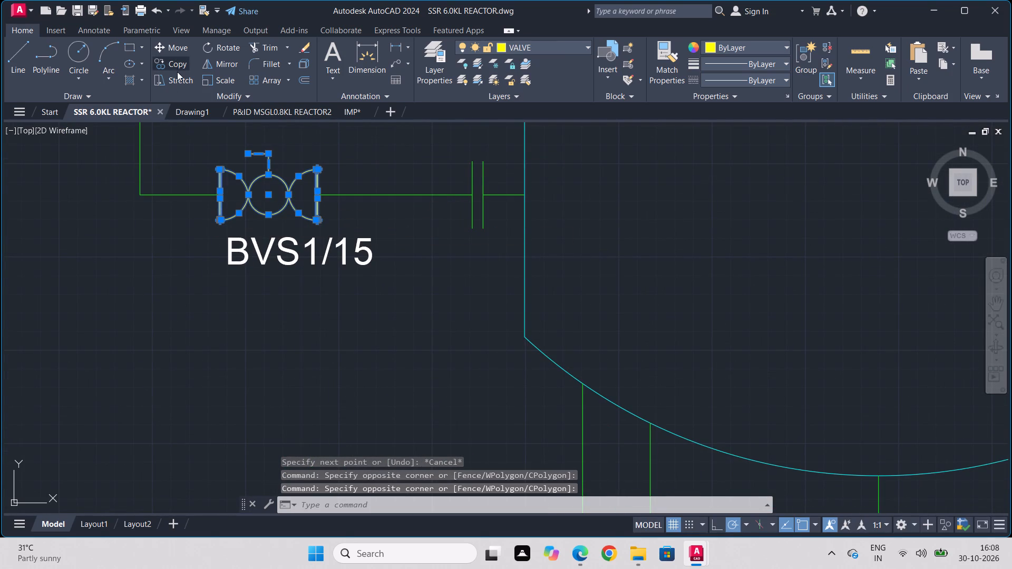
click(219, 188)
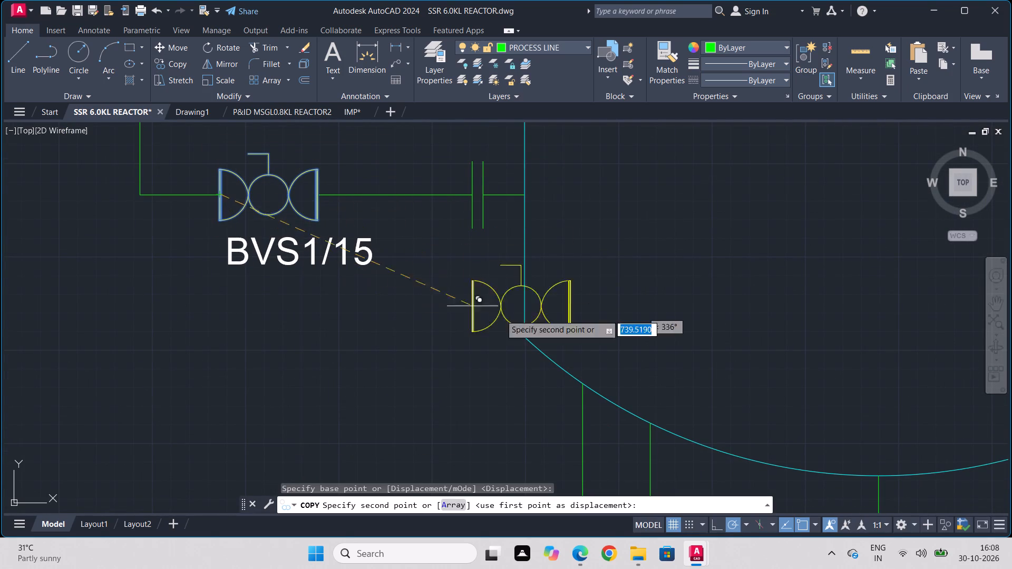
middle_drag(891, 449, 311, 187)
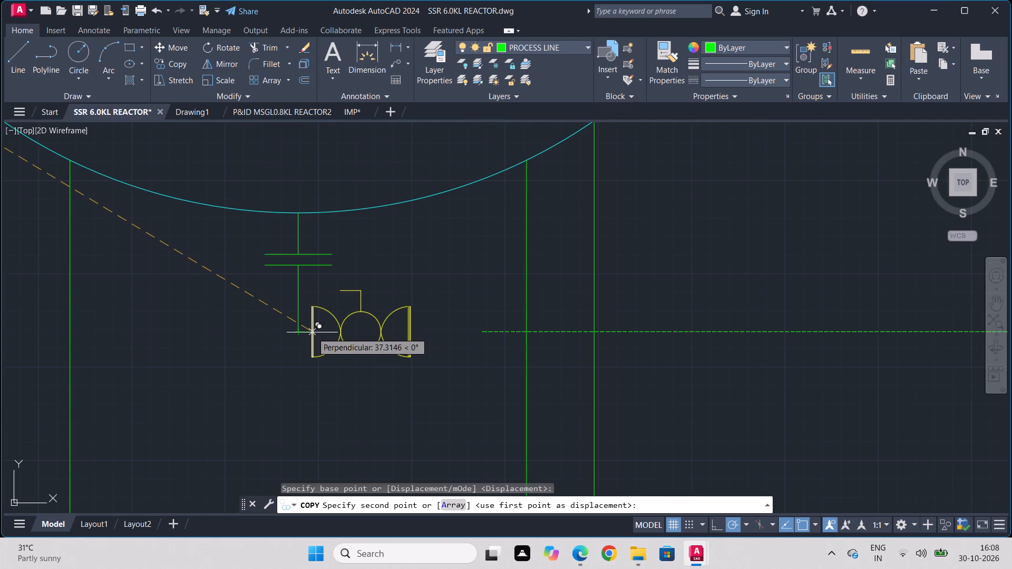
click(312, 332)
key(Escape)
Draw a short horizontal line about 37 units long from the outlet line's lower end to the copied valve.
click(296, 333)
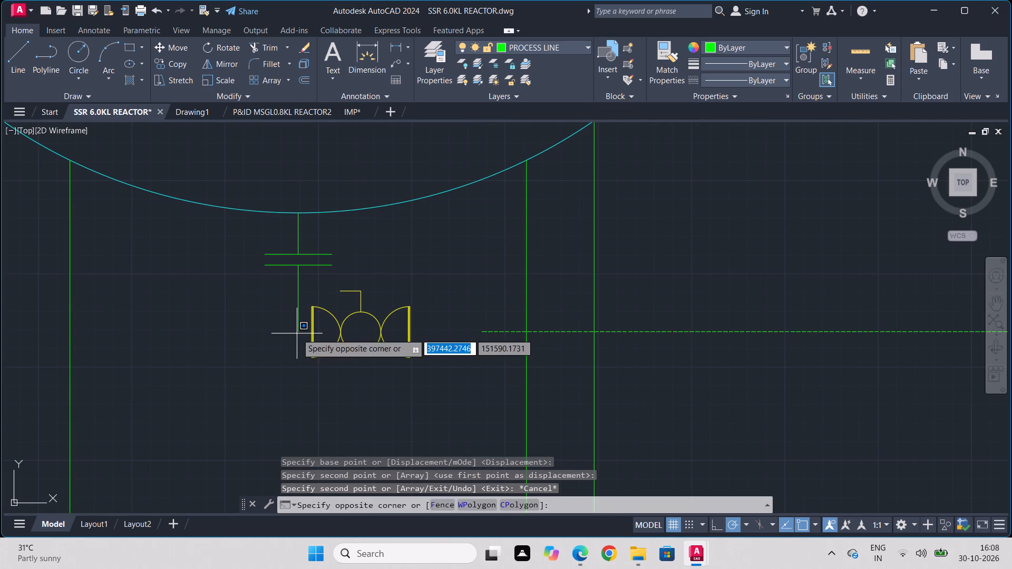
key(Escape)
key(l)
key(Return)
click(300, 336)
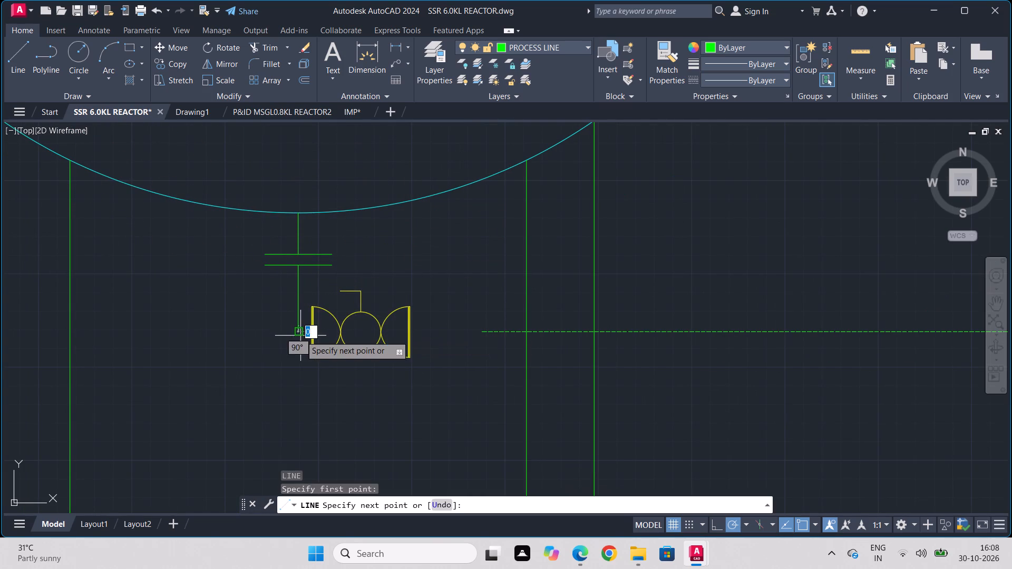
click(314, 333)
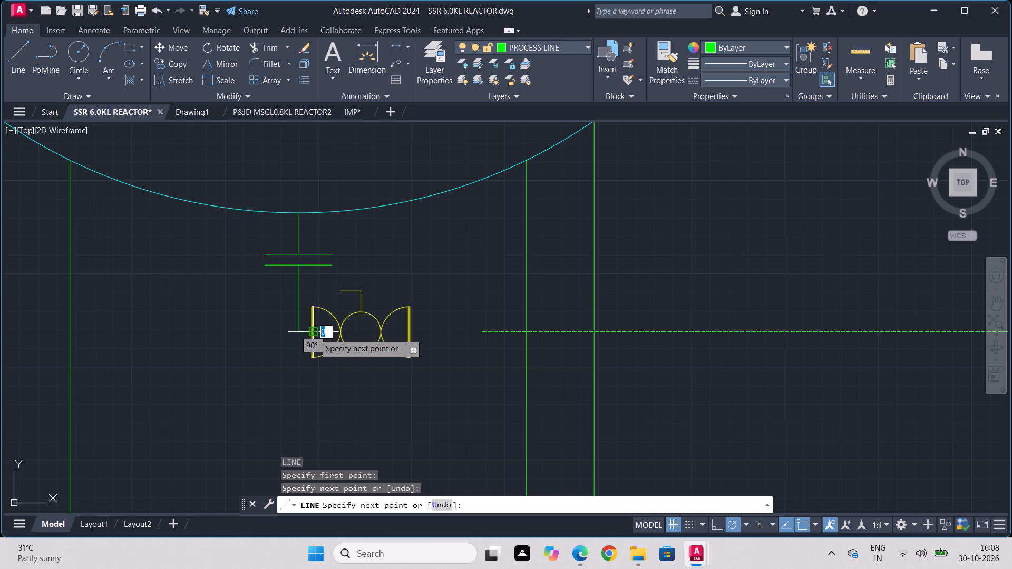
Draw a short horizontal line running east from the middle of the bottom outlet valve's east flange.
key(Escape)
scroll(408, 344, up, 2)
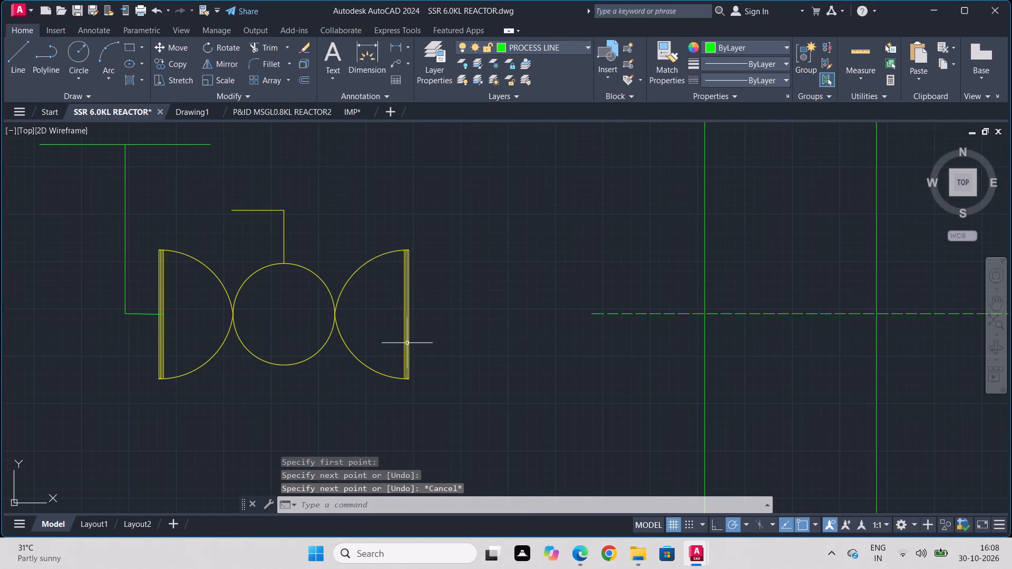
key(l)
key(Return)
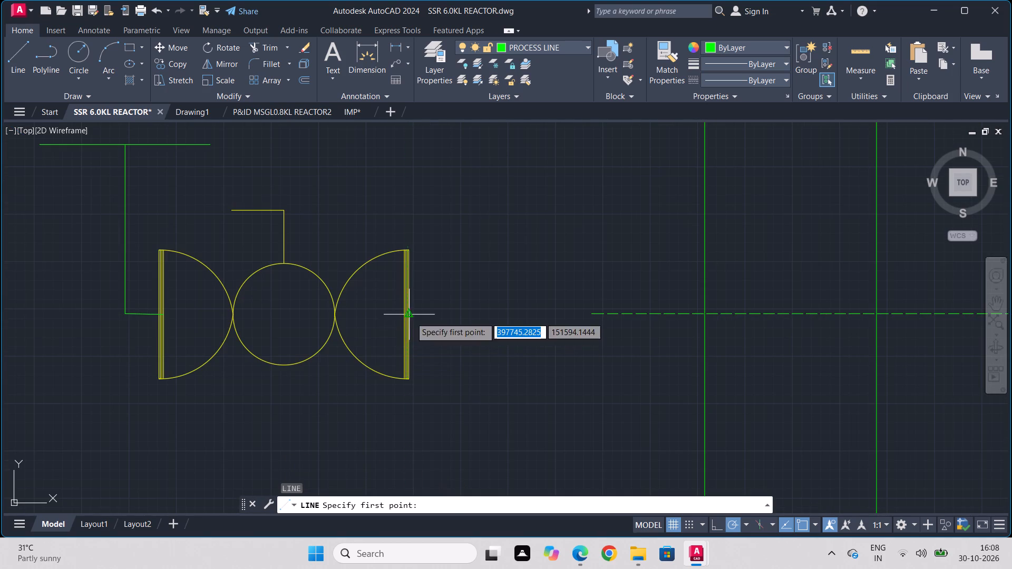
click(411, 317)
click(459, 313)
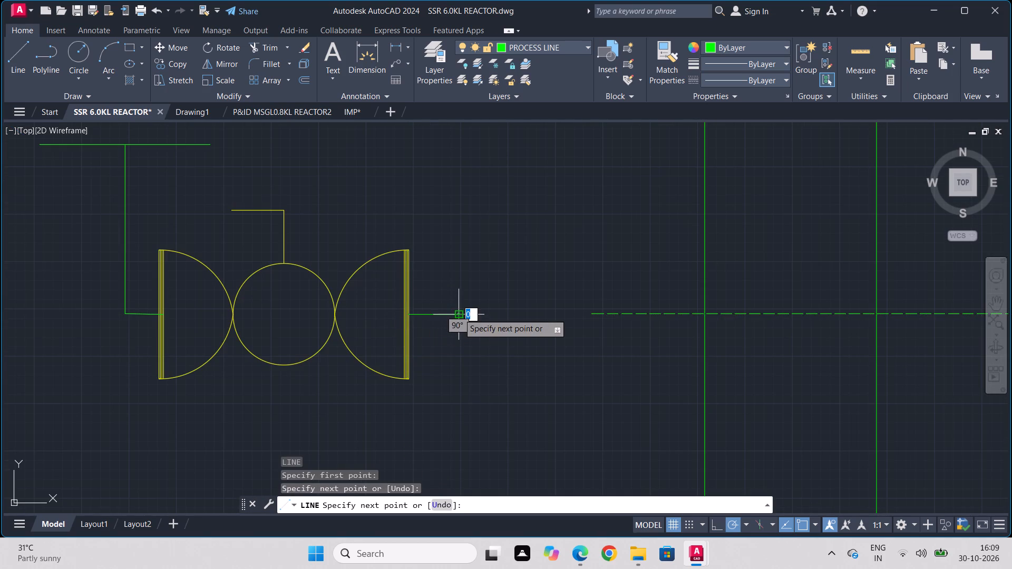
key(Escape)
Copy the bracketed wavy-line symbol from the end of the line below THROUGH FLOW METER to the east end of the outlet valve's short line.
scroll(445, 316, down, 3)
scroll(132, 309, down, 1)
middle_drag(128, 311, 658, 416)
scroll(582, 402, down, 3)
scroll(63, 243, down, 3)
middle_drag(63, 243, 531, 379)
scroll(430, 252, up, 3)
scroll(485, 224, up, 3)
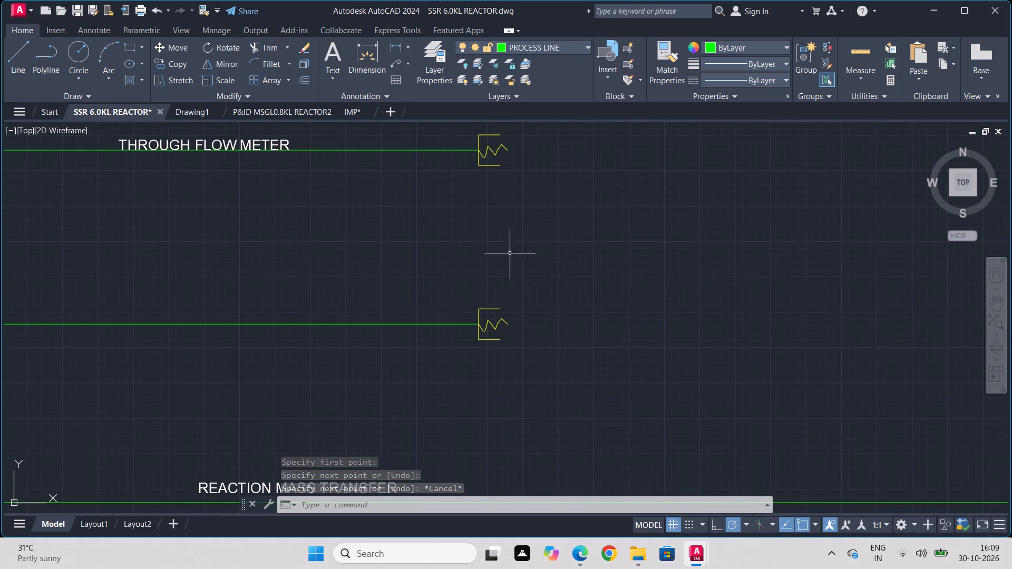
click(522, 282)
click(484, 363)
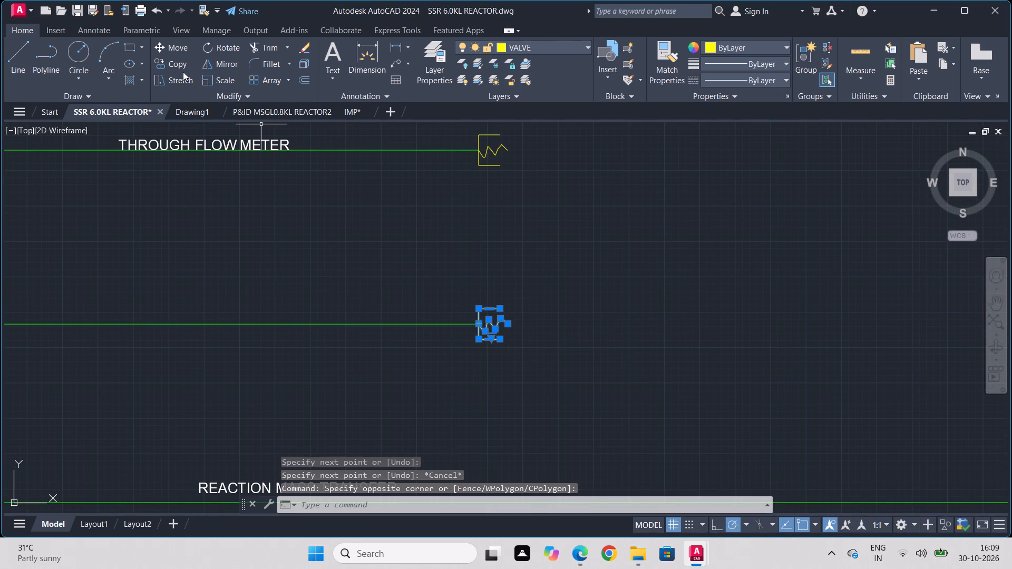
click(174, 66)
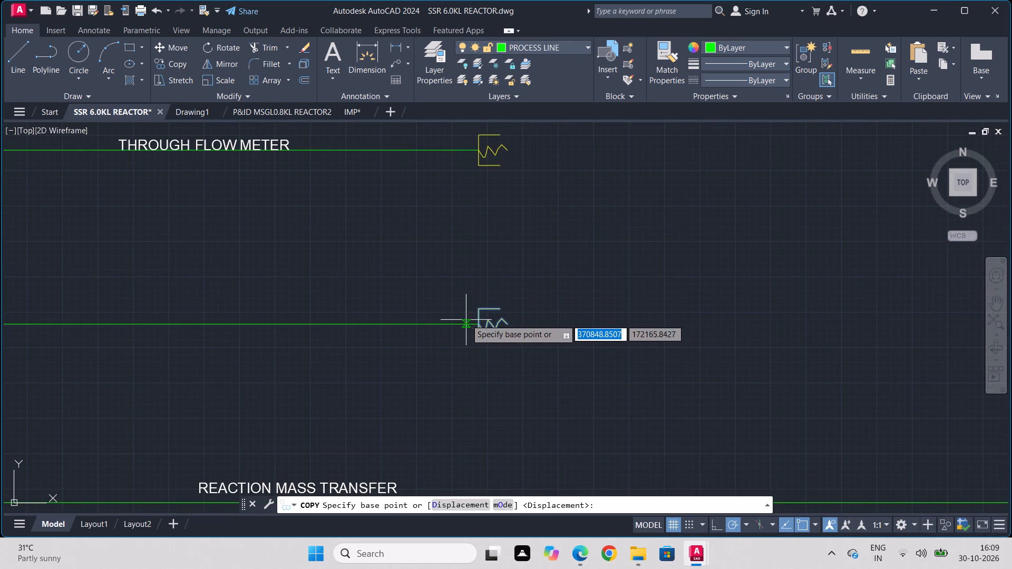
click(476, 326)
scroll(783, 371, down, 2)
middle_drag(784, 372, 243, 213)
scroll(246, 213, down, 1)
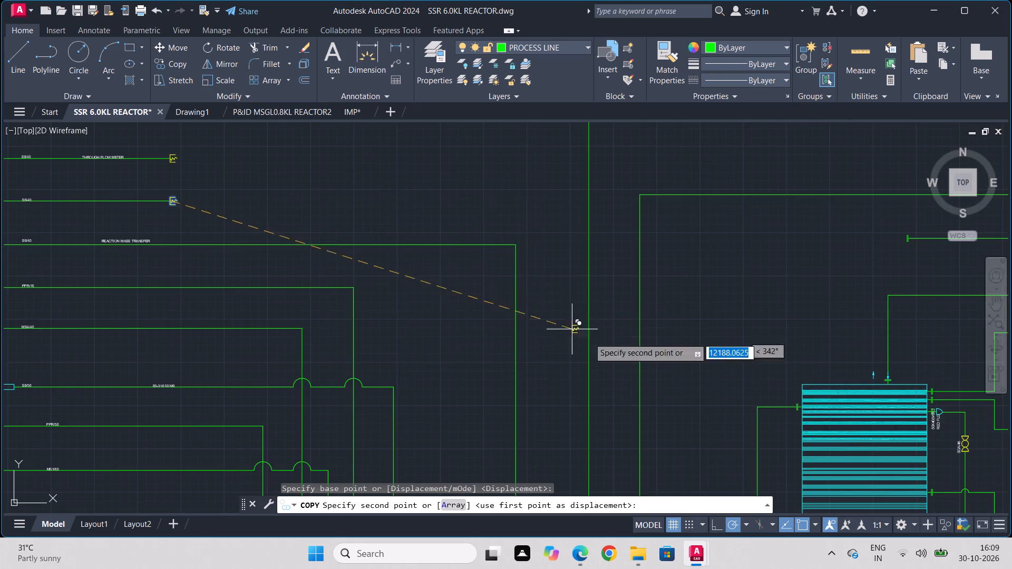
scroll(602, 344, down, 2)
middle_drag(646, 379, 183, 74)
scroll(351, 275, up, 3)
scroll(300, 243, up, 4)
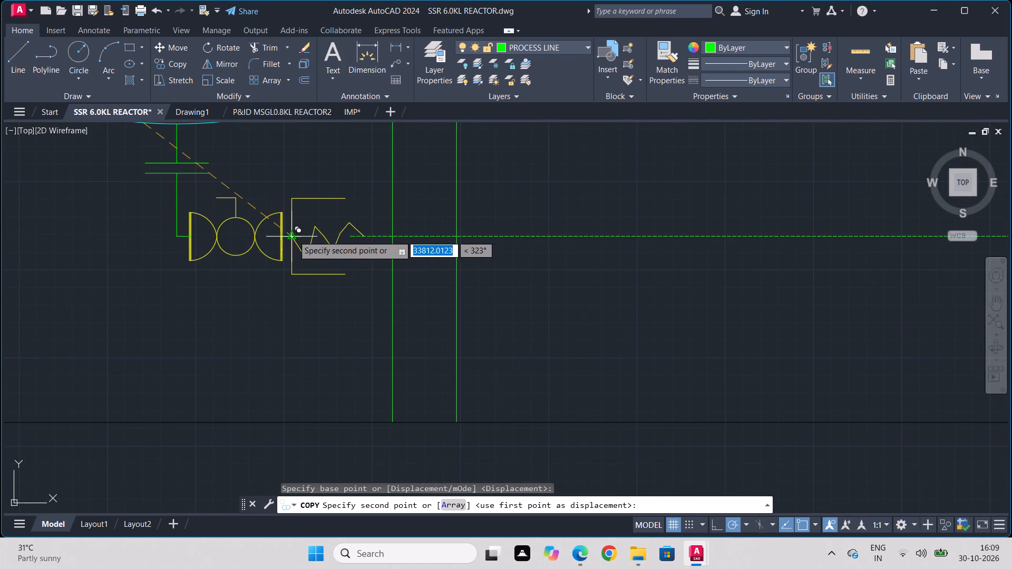
click(301, 233)
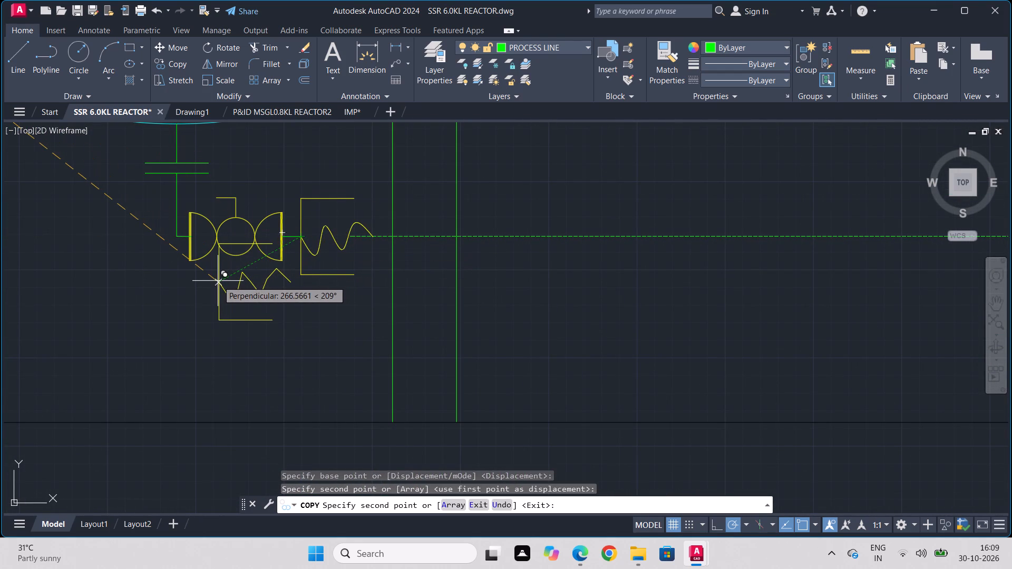
key(Escape)
Stretch the dashed line's west end to meet the east tip of the copied wavy symbol.
scroll(336, 244, up, 3)
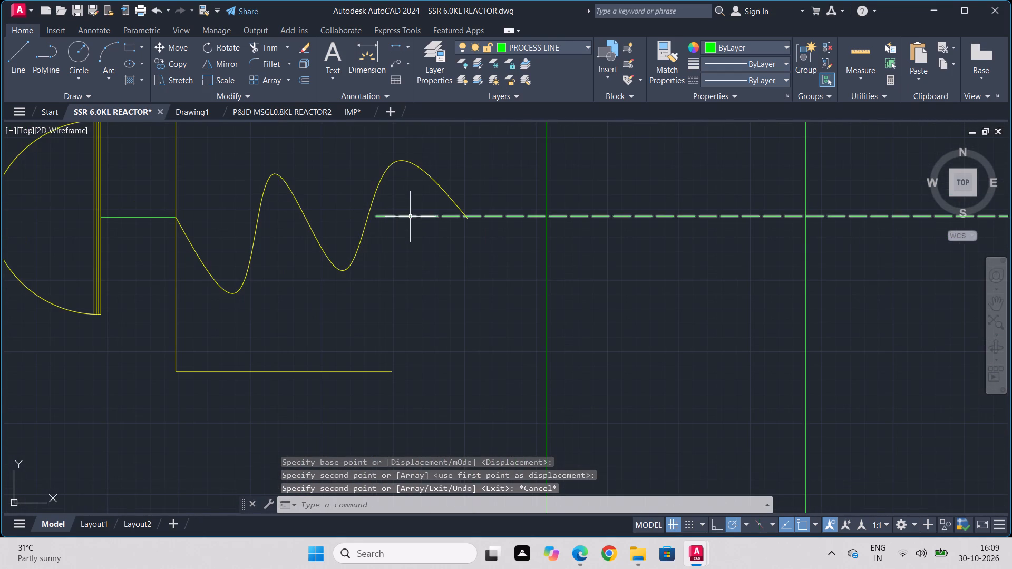
click(410, 215)
click(375, 214)
click(467, 216)
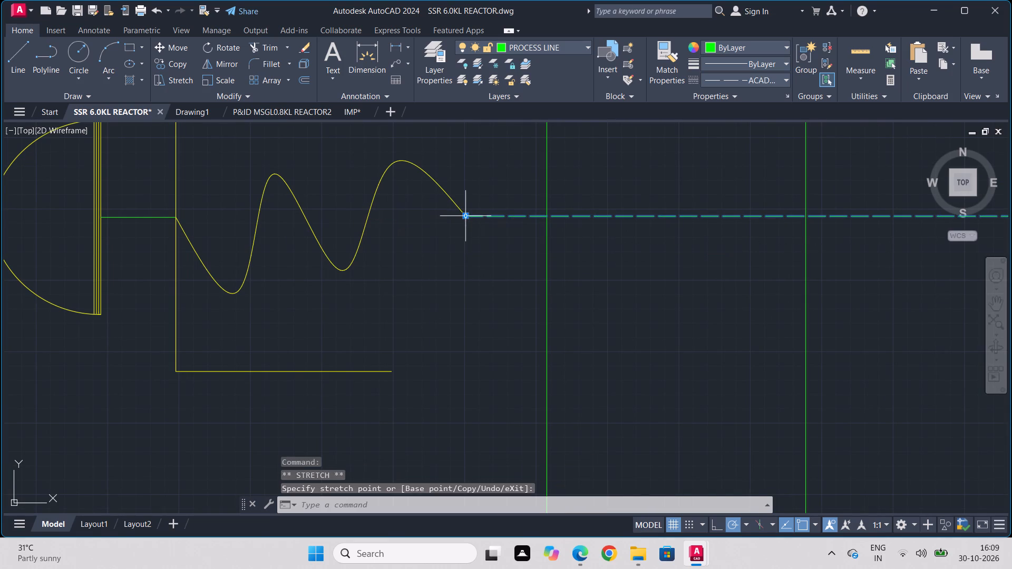
key(Escape)
Delete the short vertical line crossing the outlet line where its dashed part meets the solid part.
scroll(469, 280, down, 3)
middle_drag(683, 309, 34, 286)
scroll(34, 286, down, 3)
scroll(650, 280, up, 2)
middle_drag(650, 280, 361, 276)
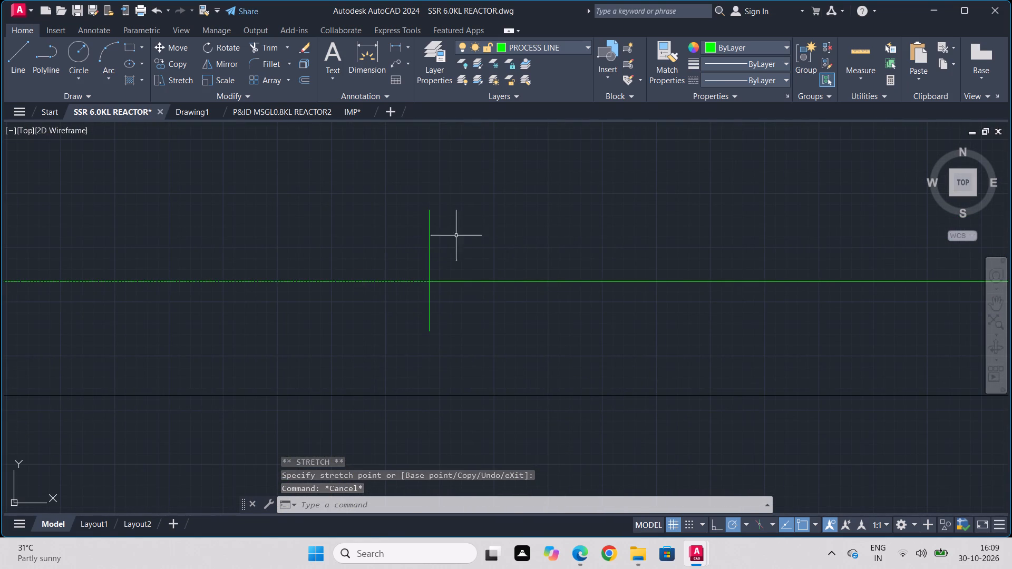
drag(463, 231, 452, 233)
click(414, 244)
key(Delete)
scroll(247, 315, down, 3)
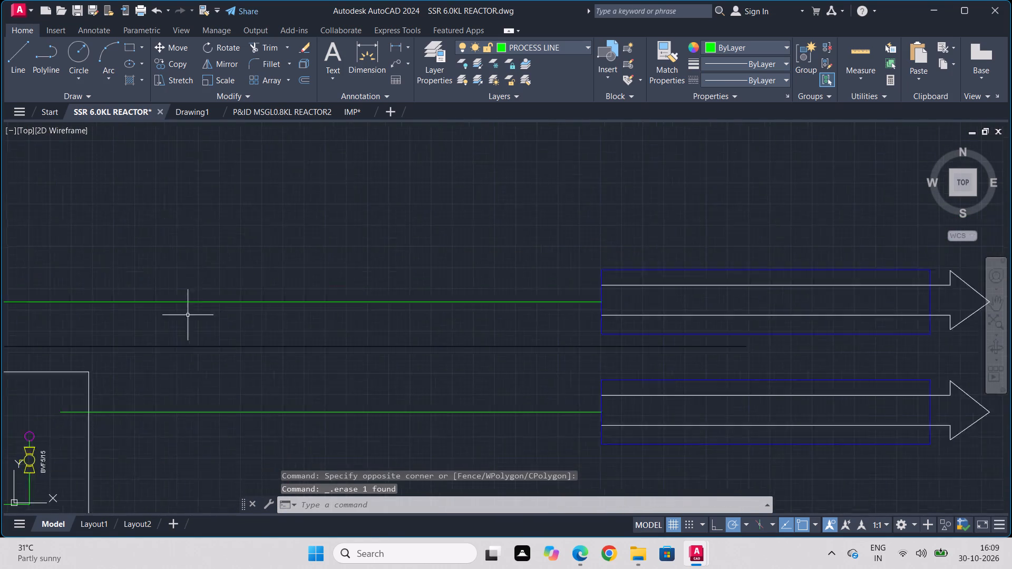
Copy the lowest BVS1/15 tag inside the receiver vessel to just below the bottom outlet valve.
middle_drag(97, 306, 446, 255)
scroll(97, 306, down, 1)
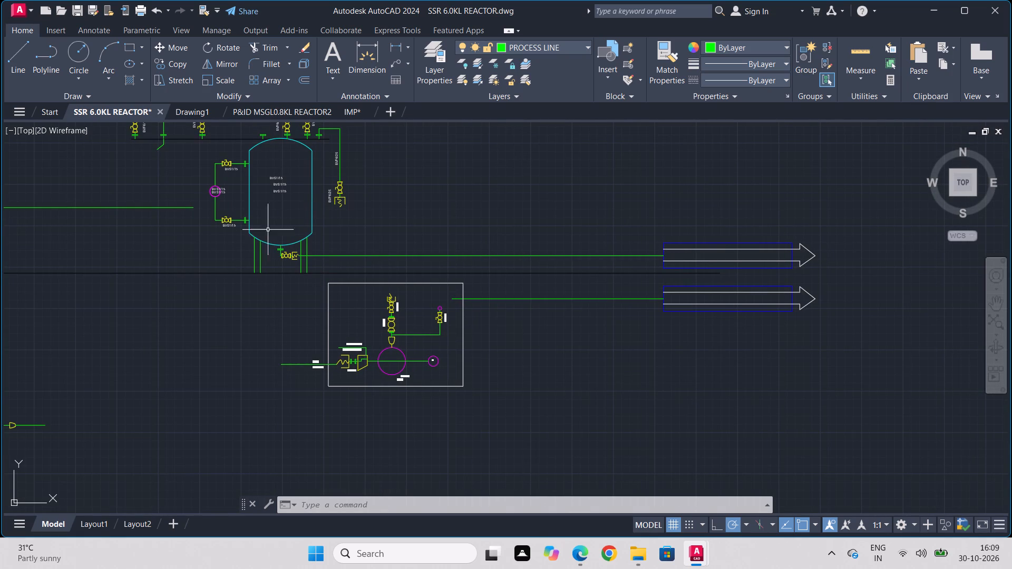
scroll(277, 194, up, 2)
click(276, 193)
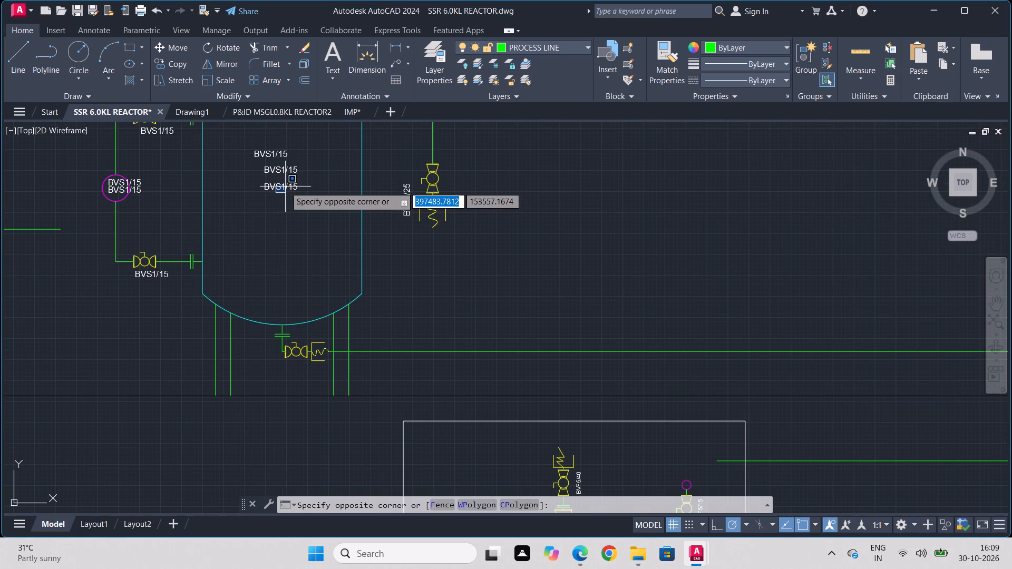
click(285, 187)
click(287, 185)
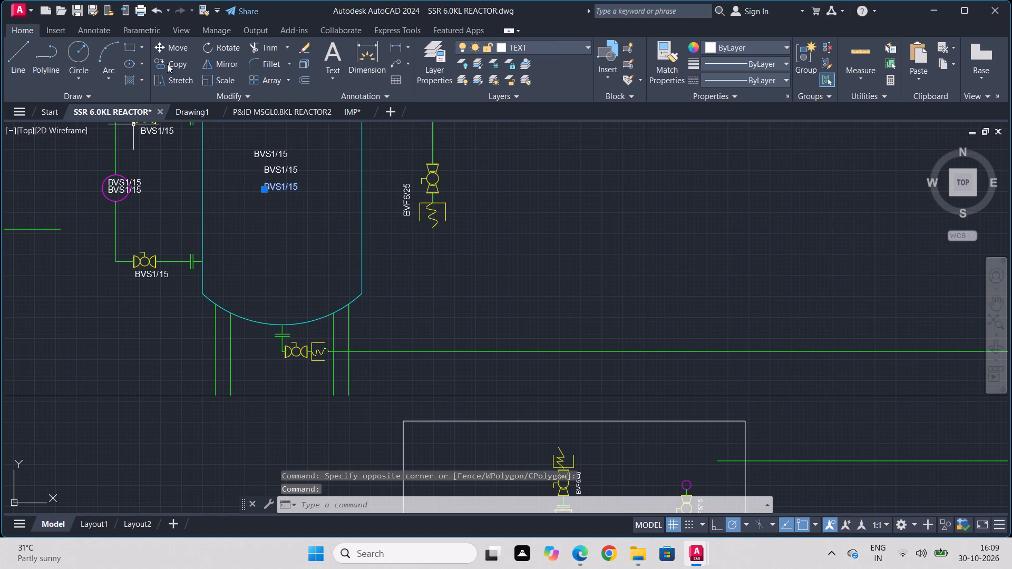
click(167, 64)
drag(276, 195, 276, 210)
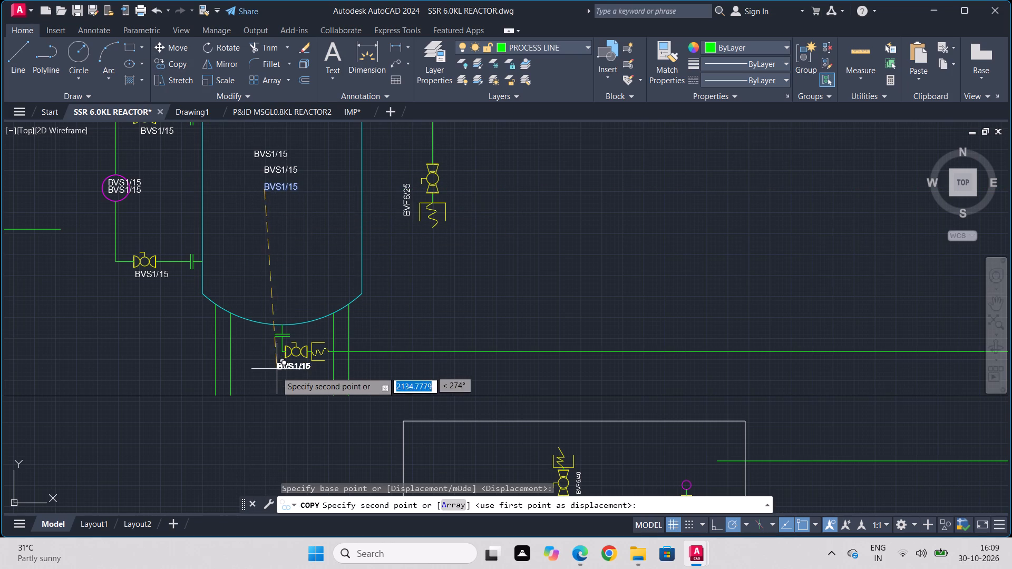
click(288, 375)
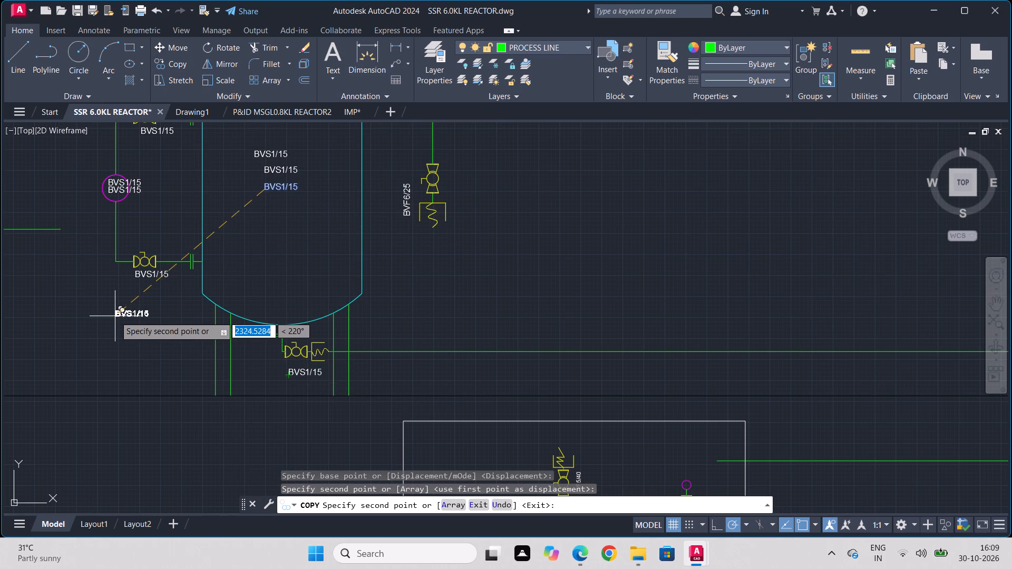
key(Escape)
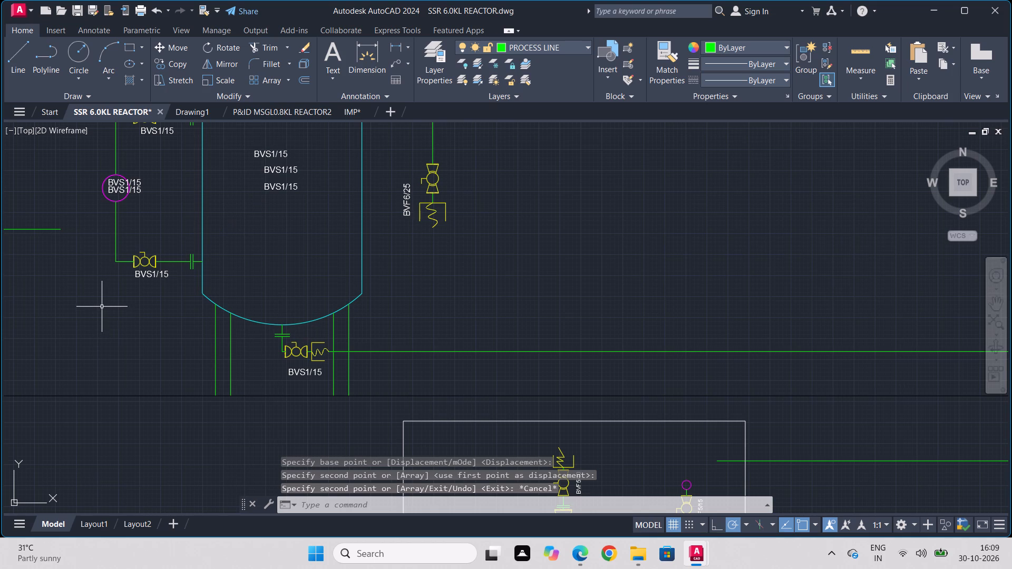
Change the top text line inside the receiver vessel to SSDR-13.
scroll(179, 215, up, 1)
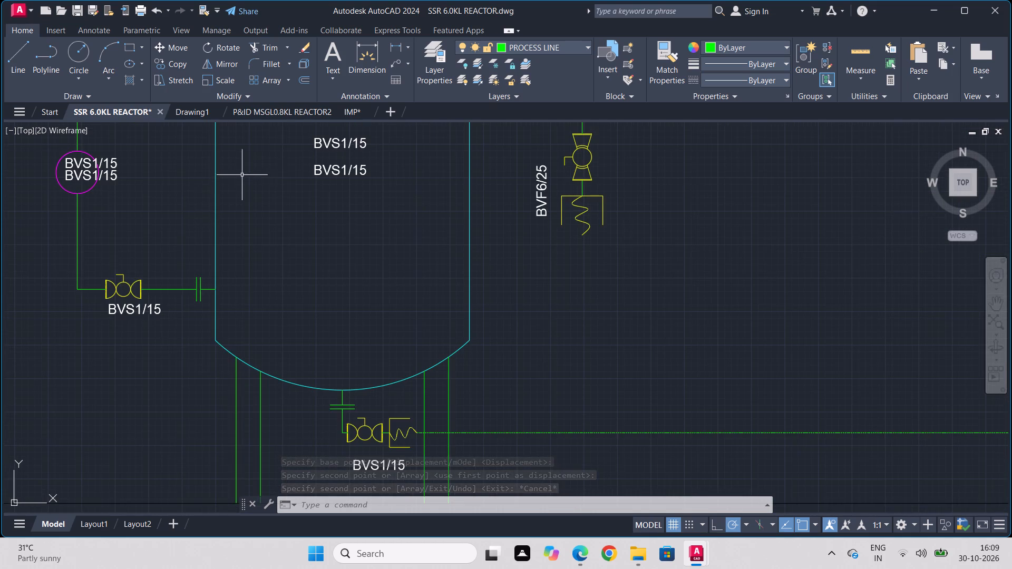
middle_drag(280, 171, 323, 356)
click(386, 306)
right_click(386, 304)
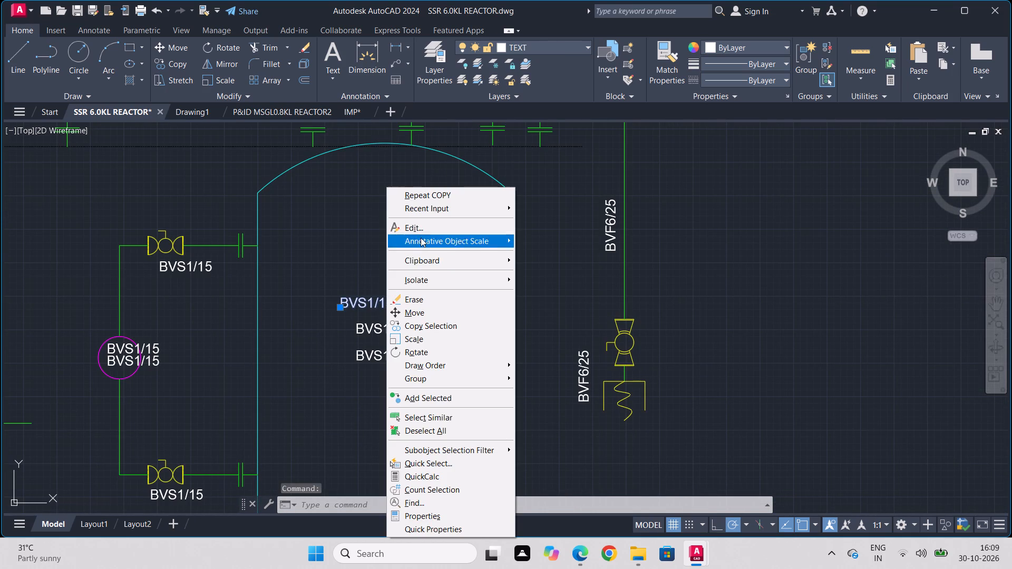
click(431, 224)
text(SSD)
key(r)
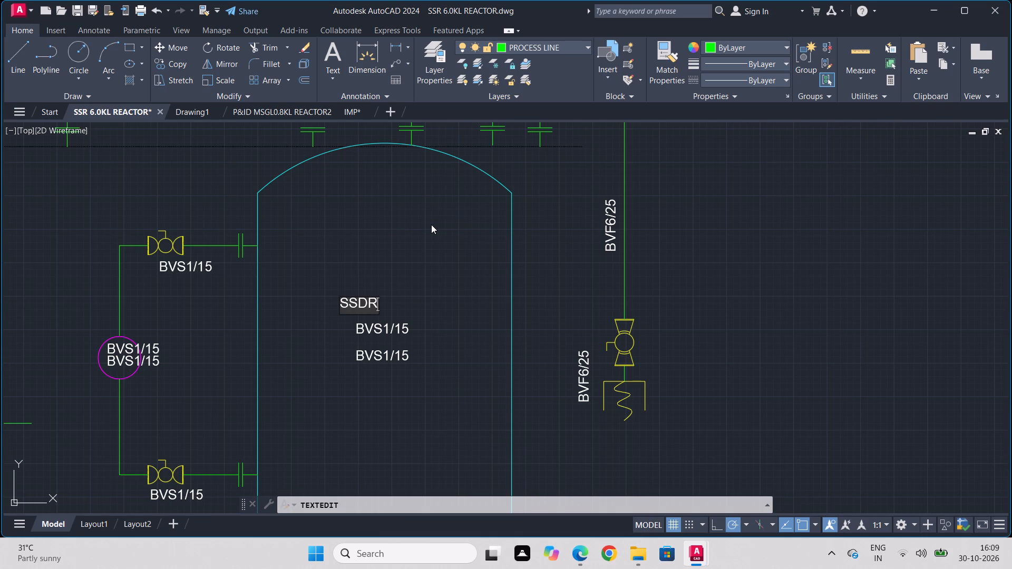
text(-13)
key(Return)
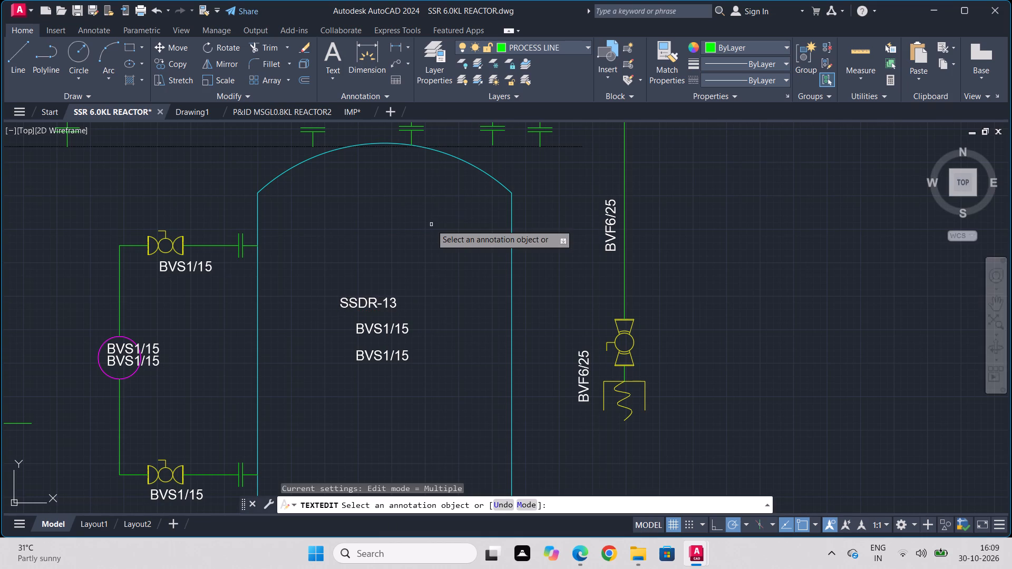
Change the vessel's second text line to (SS-316) and its third text line to 2.0KL.
click(371, 325)
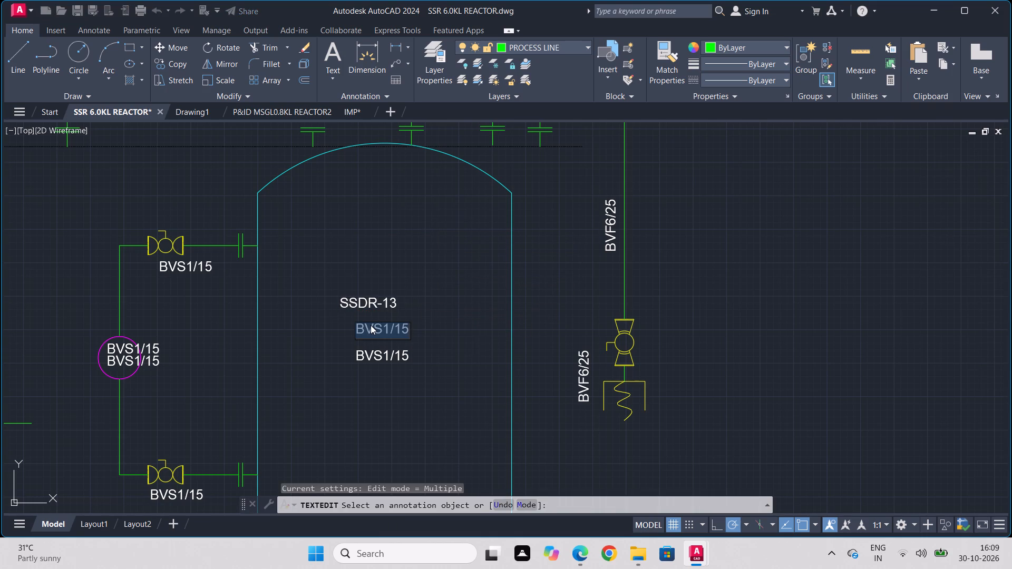
key(shift+parenleft)
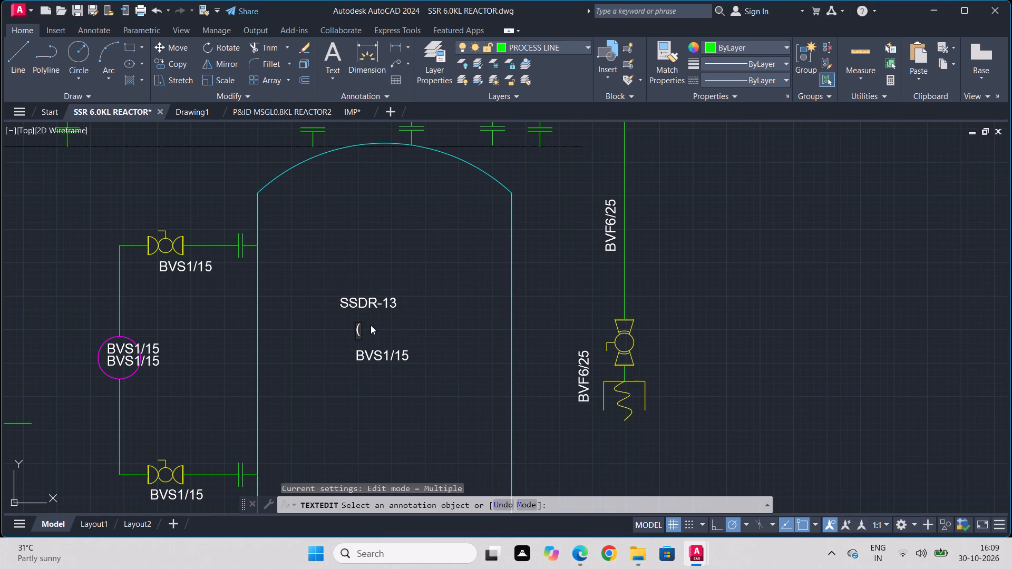
text(SS-)
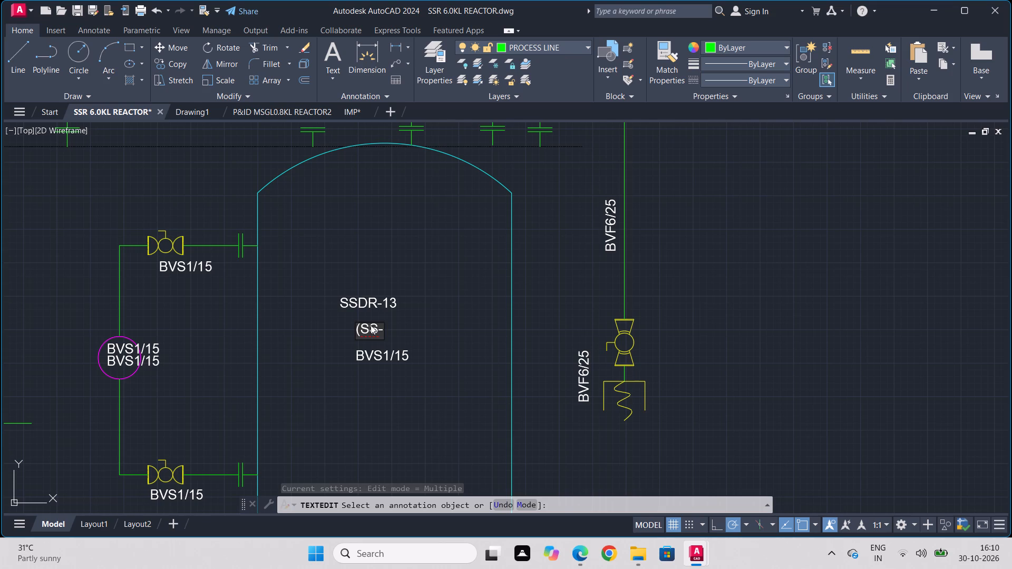
text(316)
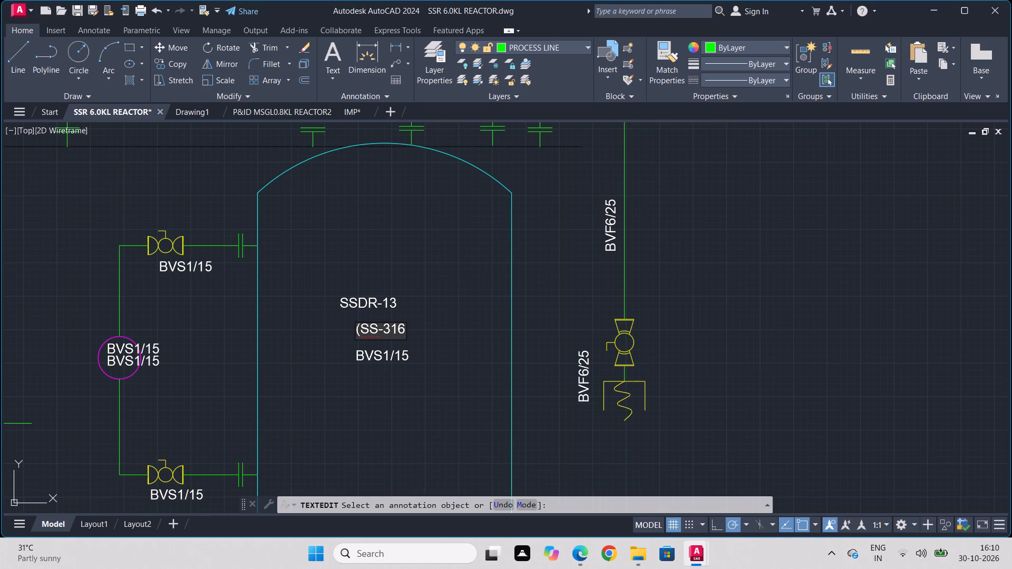
key(shift+parenright)
key(Return)
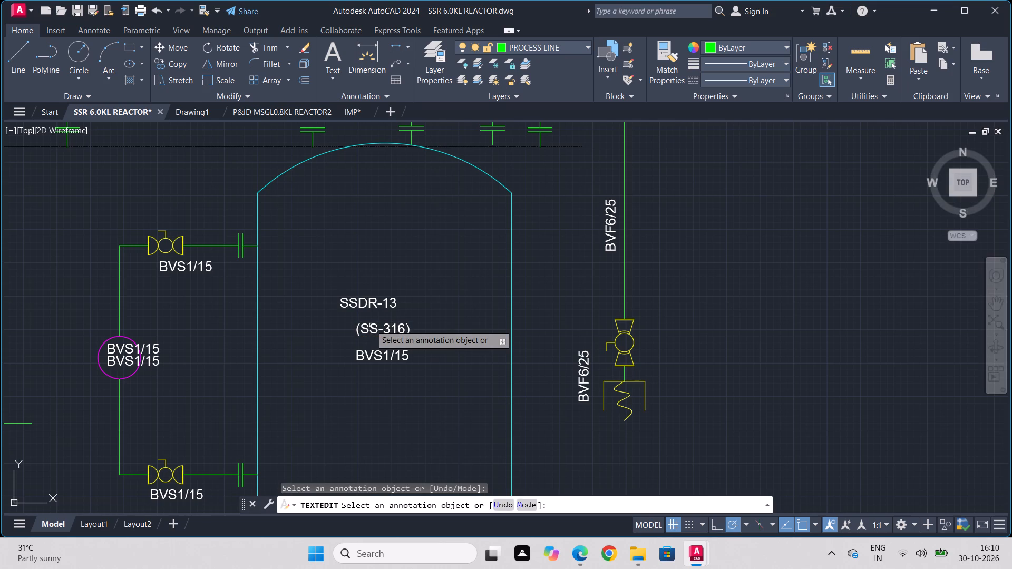
click(362, 360)
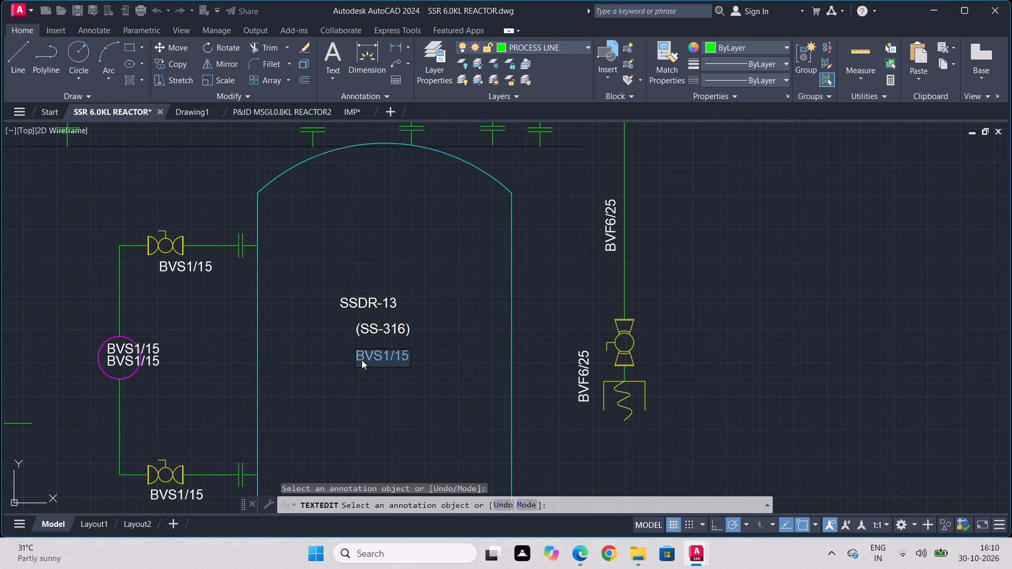
text(2.0KL)
key(Return)
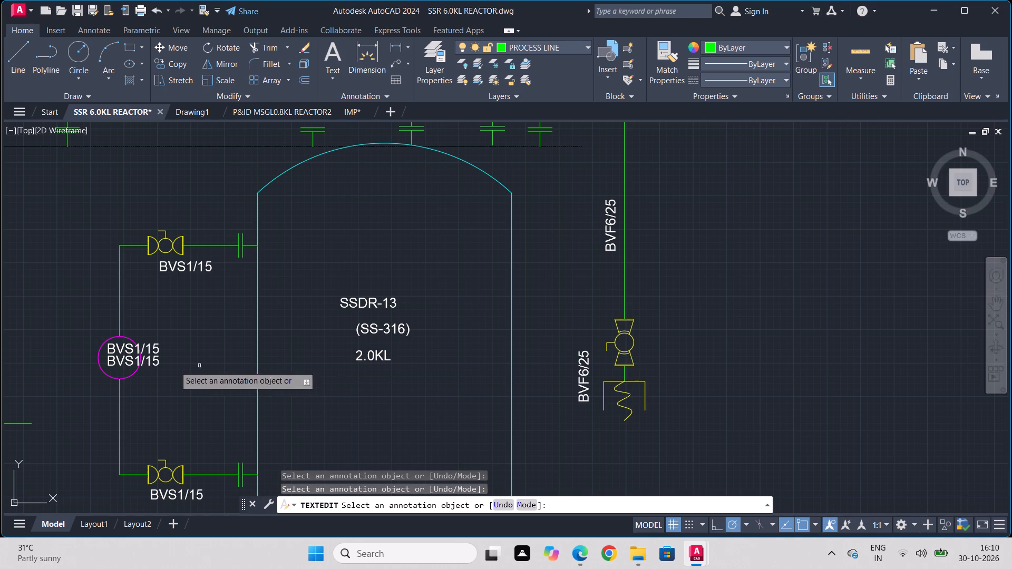
Change the tag under the gauge branch's upper valve to BVF625.
click(169, 265)
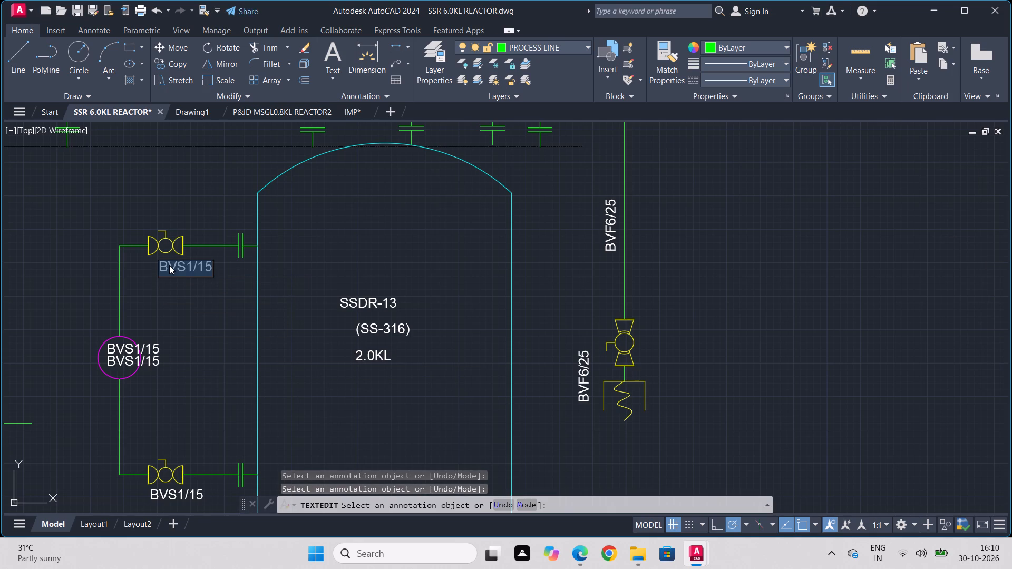
text(BVF6)
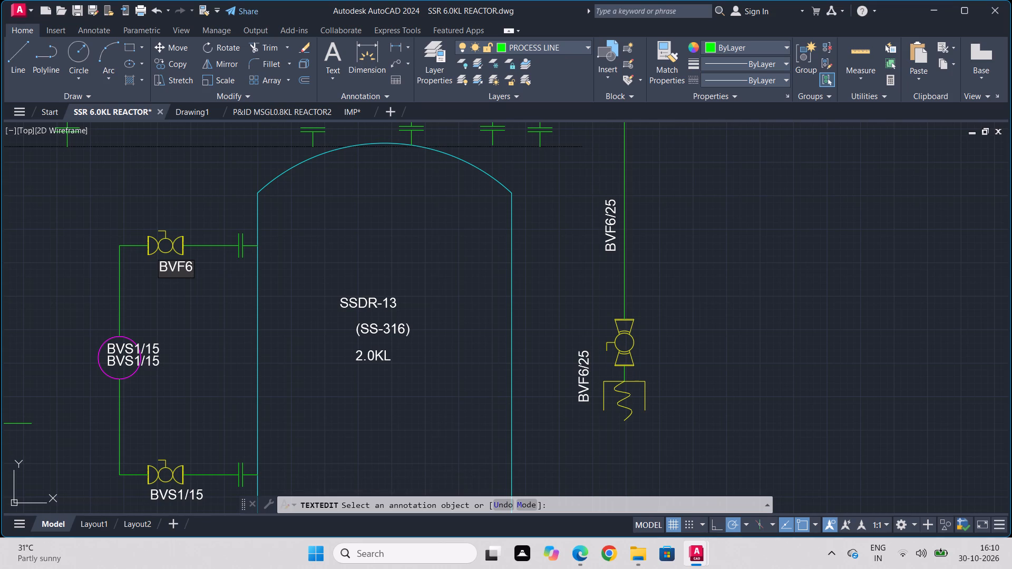
text(25)
key(Return)
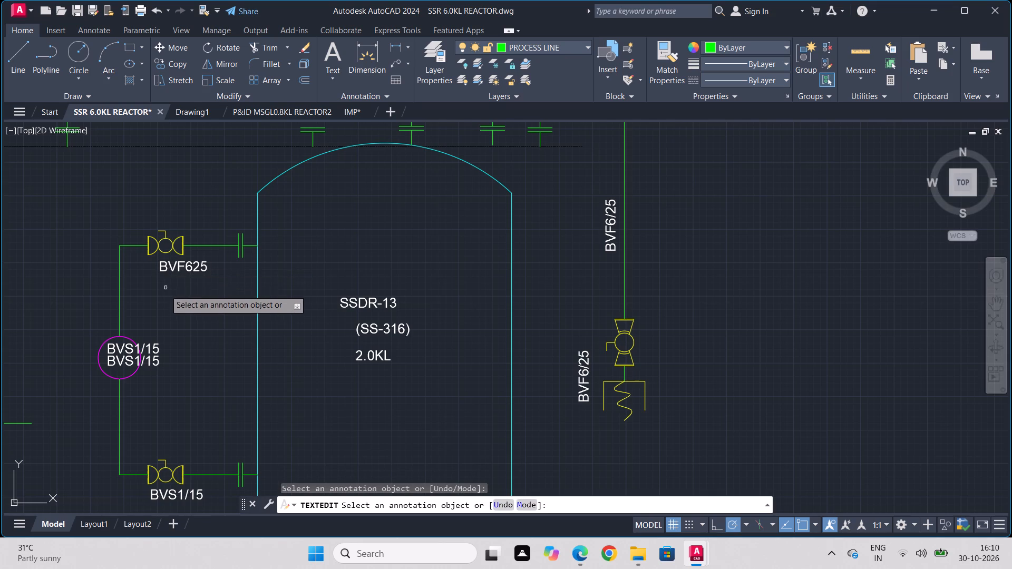
Change the upper text line in the gauge circle to SSR-0.
click(118, 353)
text(SSR)
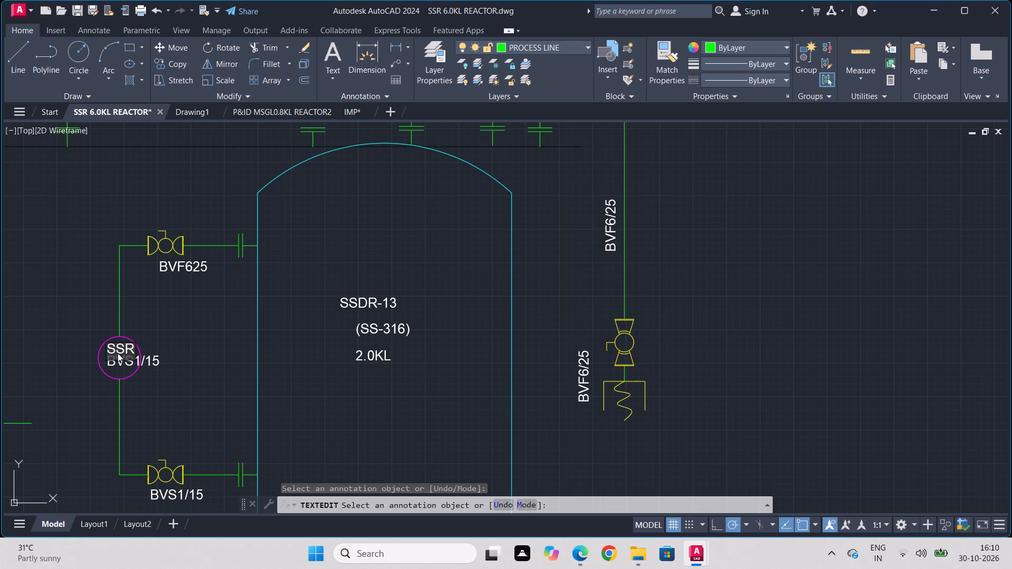
text(-0)
key(Return)
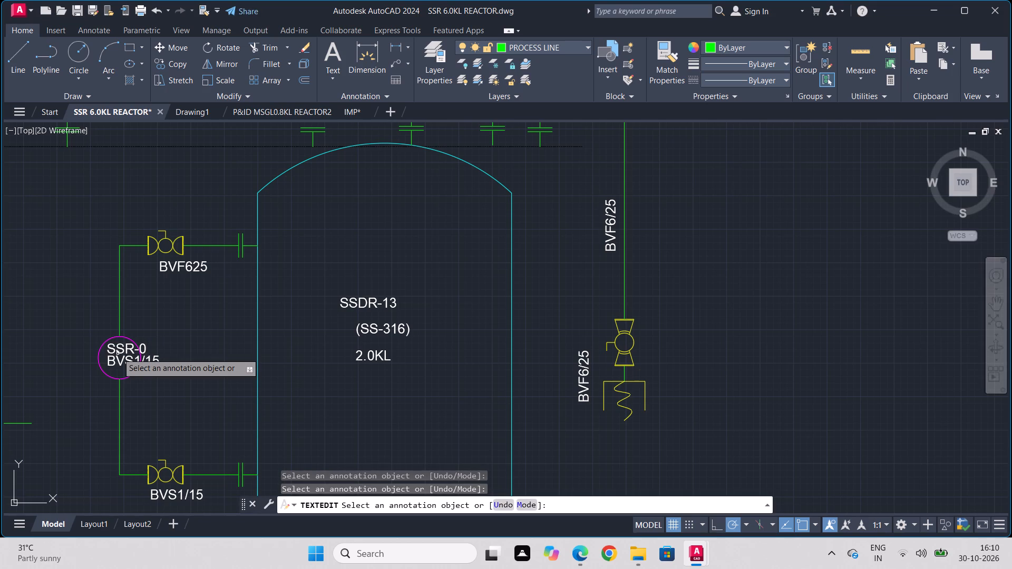
Change the vertical tag beside the drop line on the vessel's east side to S6/25.
click(606, 248)
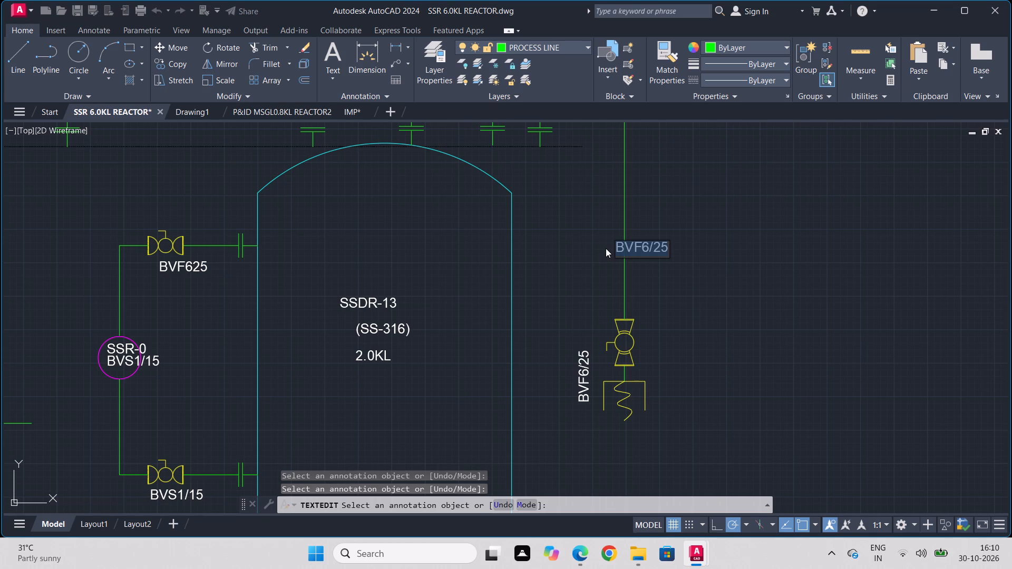
text(S6)
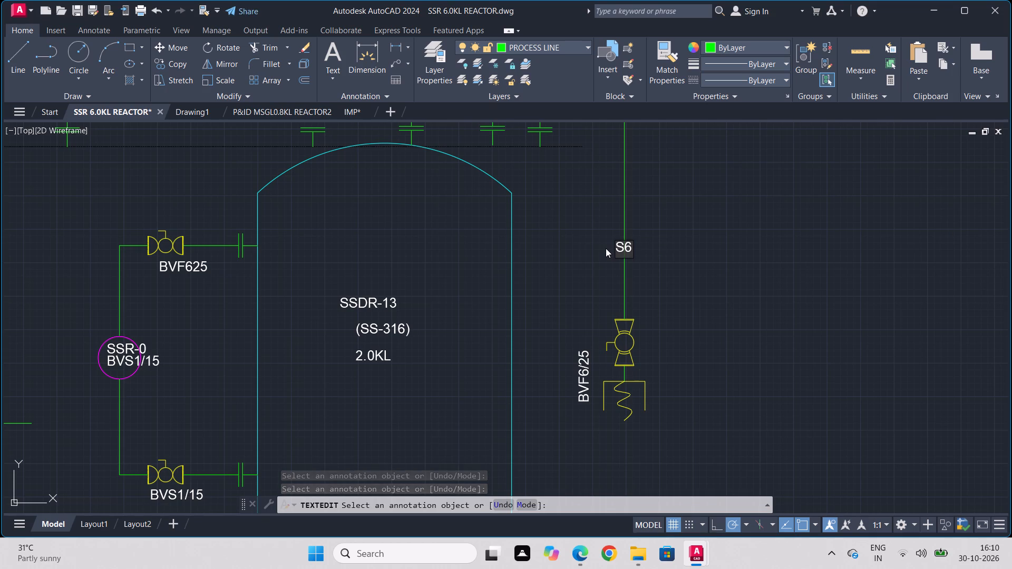
key(slash)
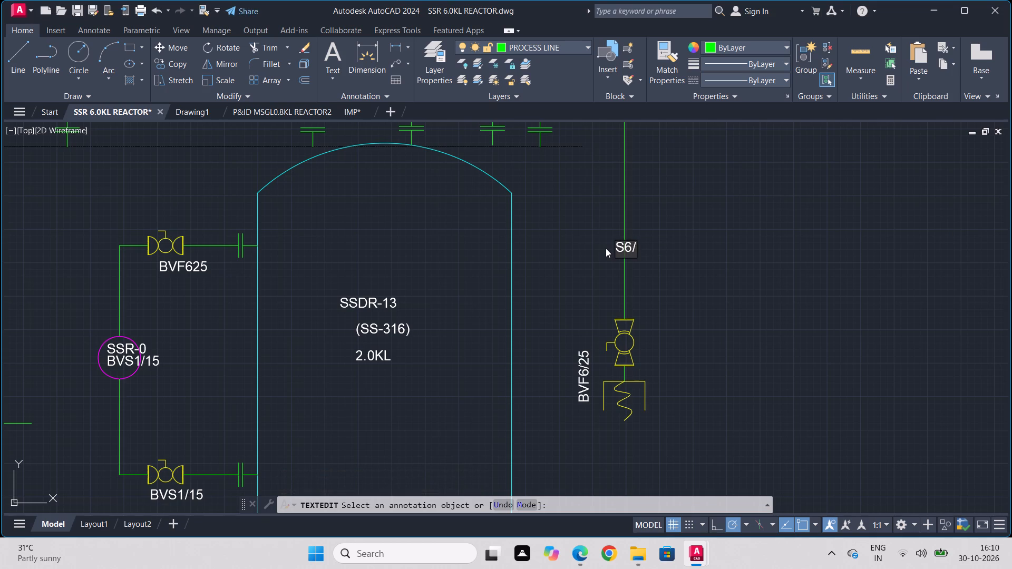
key(2)
key(5)
key(Return)
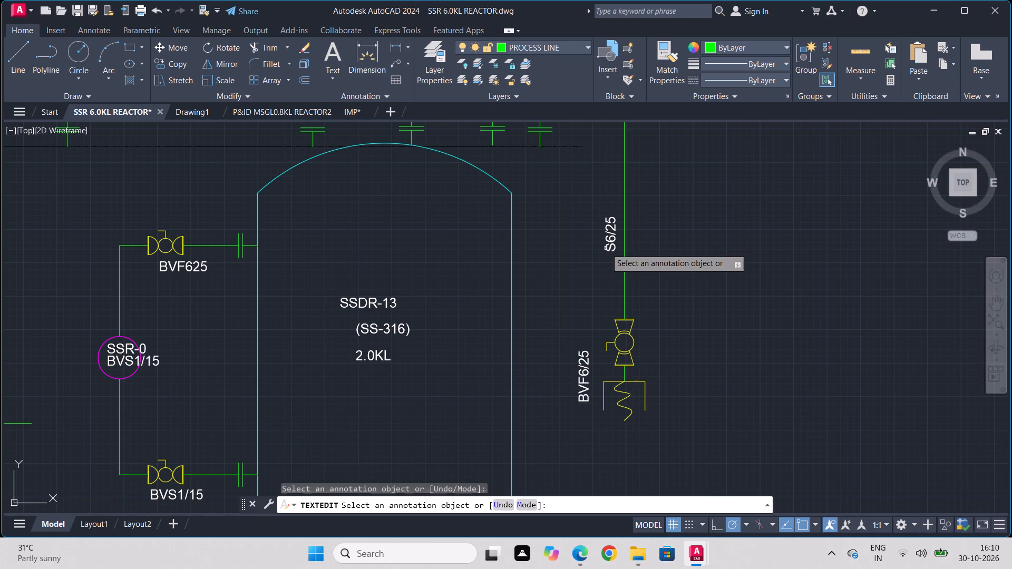
Enter BVF6/25 as the vertical tag beside the valve at the lower end of that drop line.
click(580, 359)
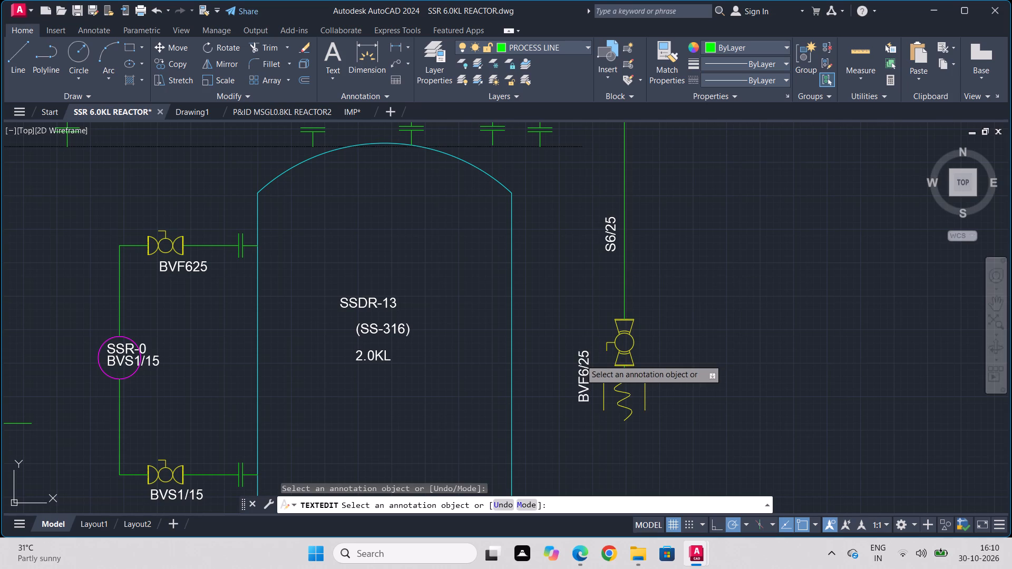
text(BVF6)
key(slash)
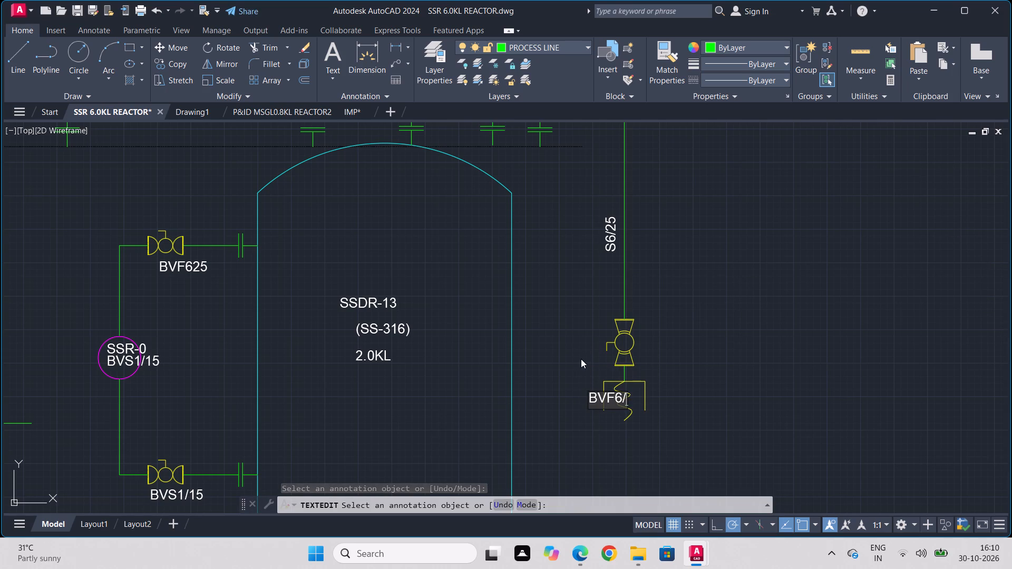
text(25)
key(Return)
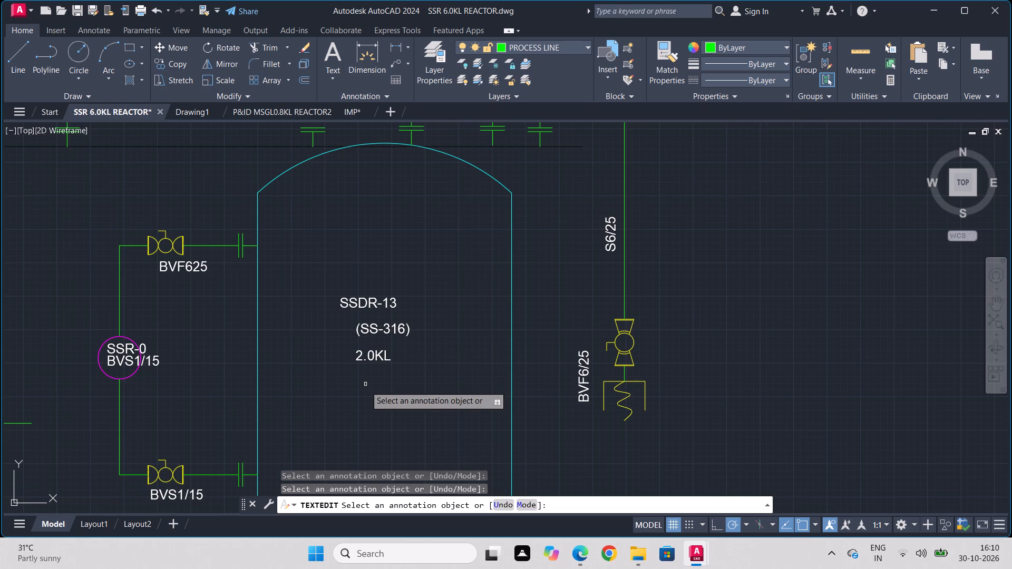
Change the tag under the gauge branch's lower valve to BVF6/25.
middle_drag(365, 386, 420, 100)
scroll(420, 100, down, 1)
click(244, 207)
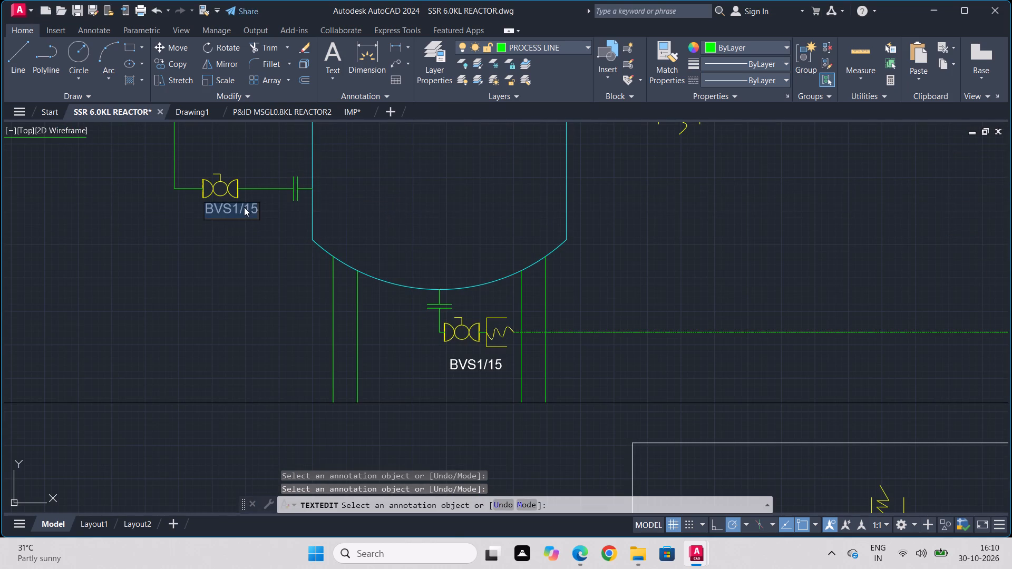
text(BVF)
key(6)
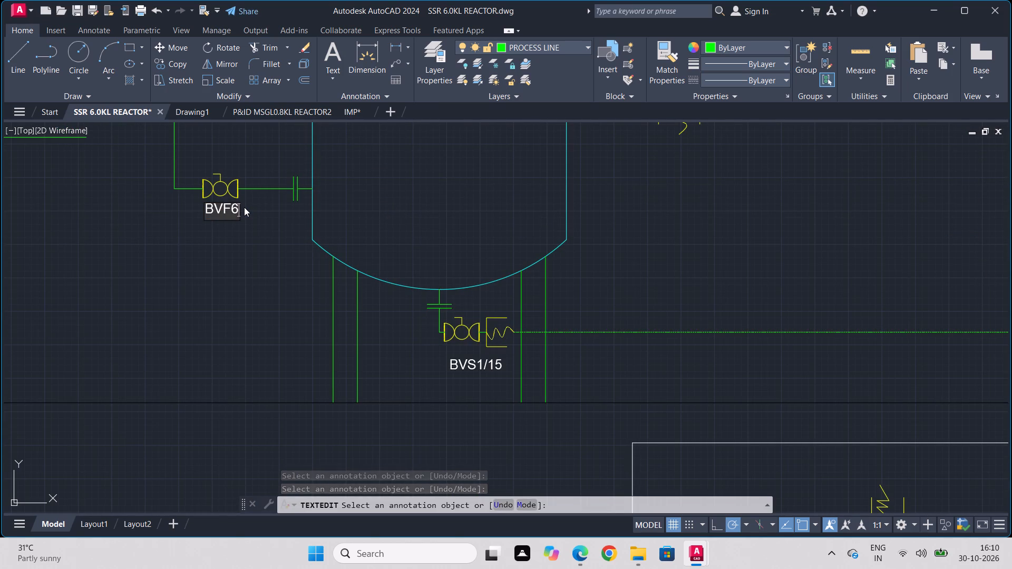
key(slash)
text(25)
key(Return)
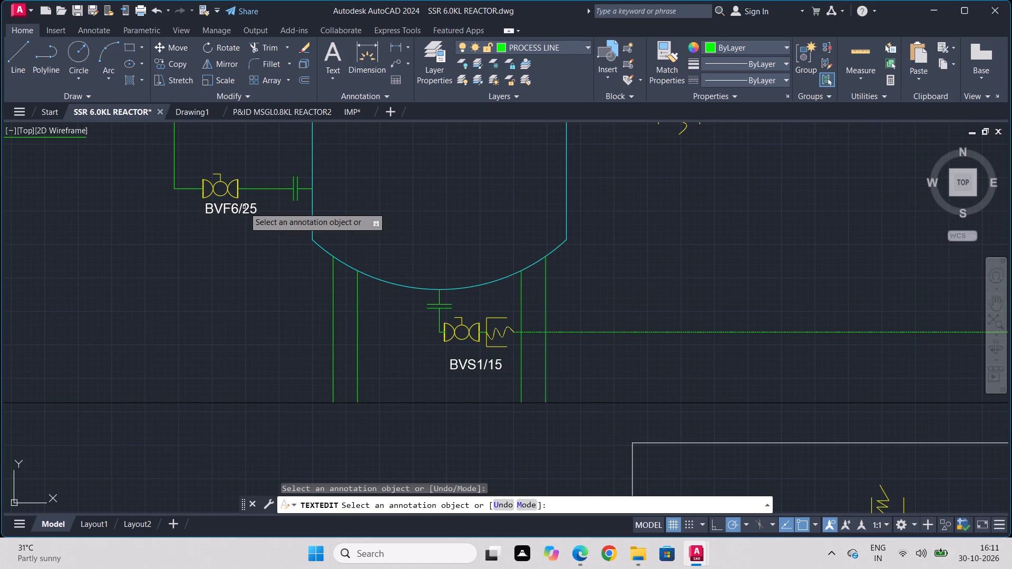
Change the tag under the receiver vessel's bottom outlet valve to BVF6/40.
scroll(244, 207, up, 1)
click(586, 467)
click(588, 465)
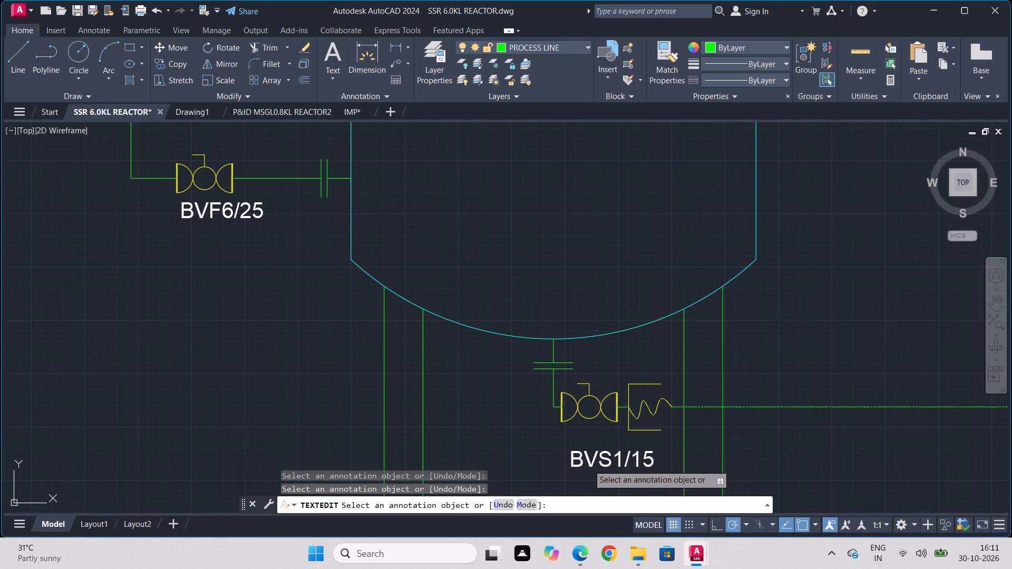
text(BVF)
key(6)
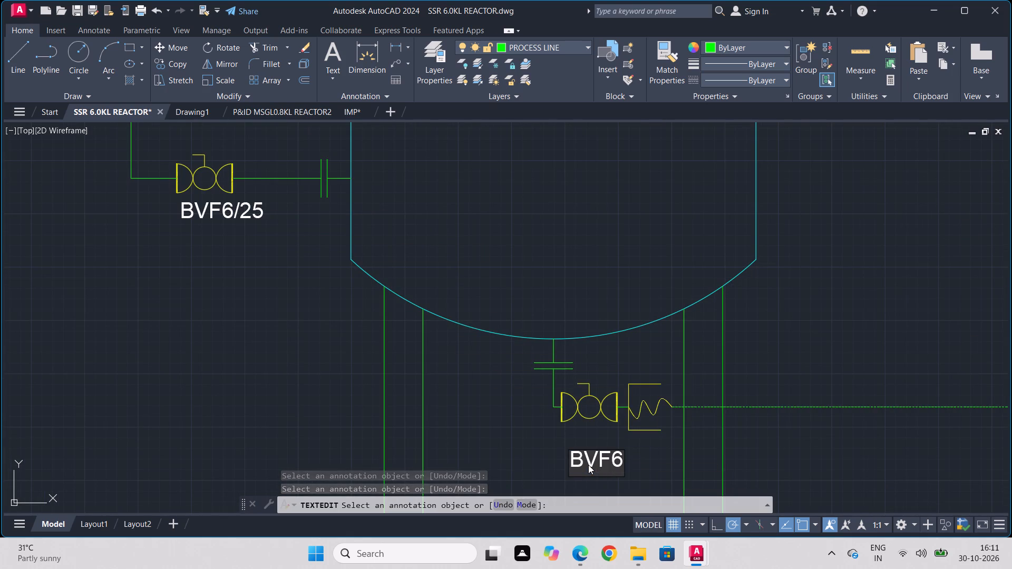
key(slash)
text(40)
key(Return)
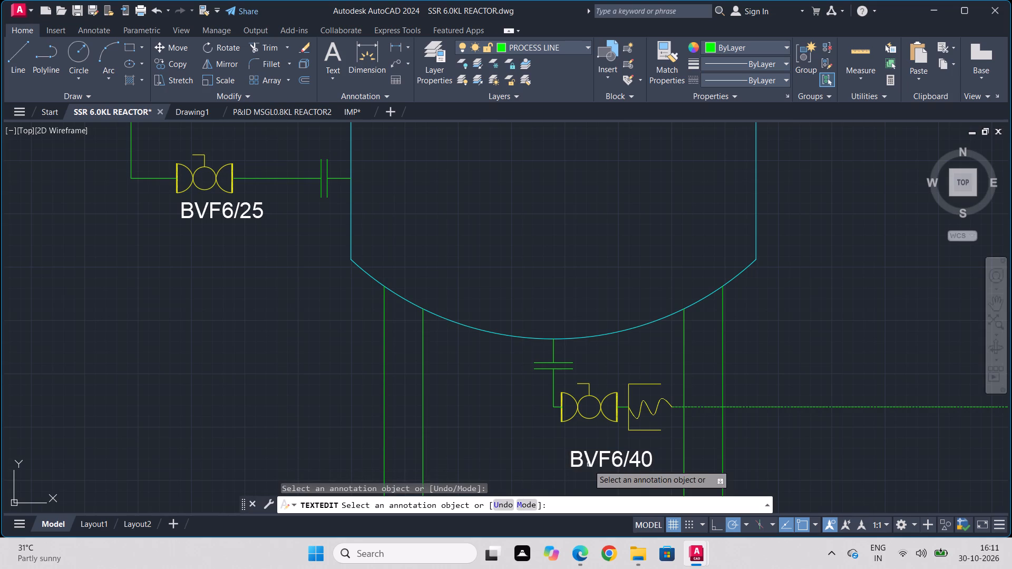
End the text editing and save the drawing.
scroll(751, 298, down, 2)
middle_drag(764, 289, 502, 377)
scroll(515, 309, up, 2)
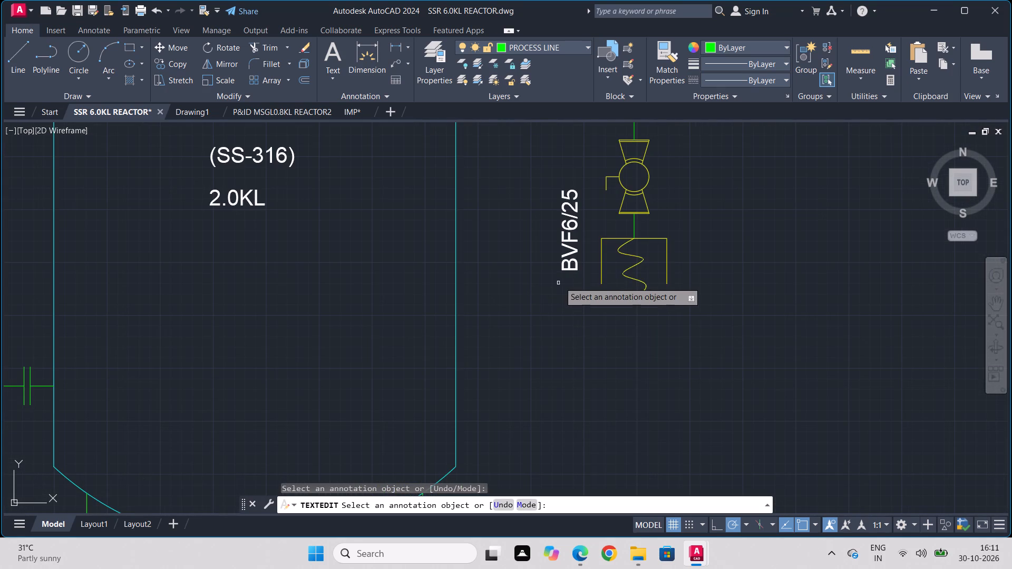
scroll(421, 371, down, 4)
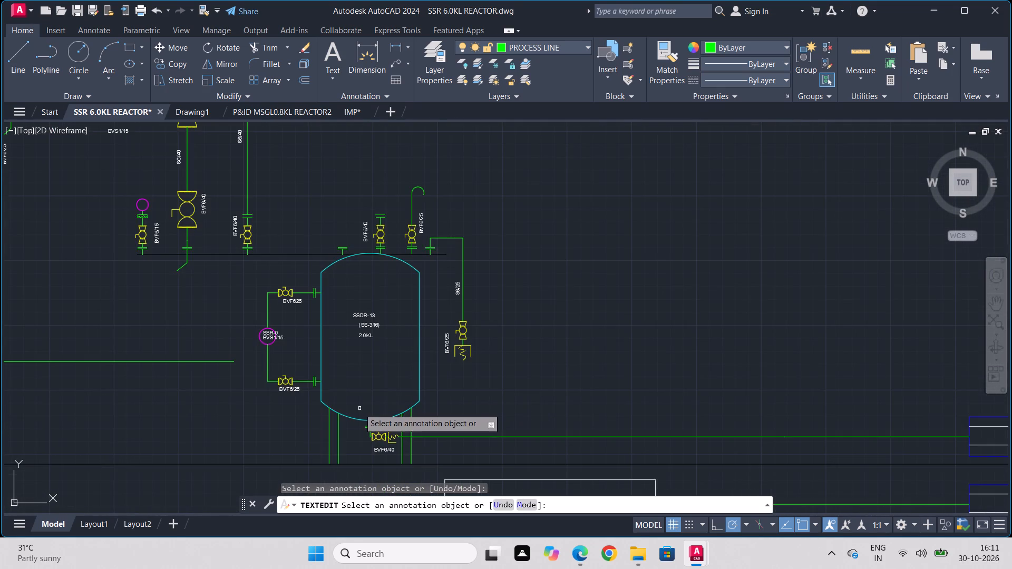
middle_drag(359, 408, 362, 188)
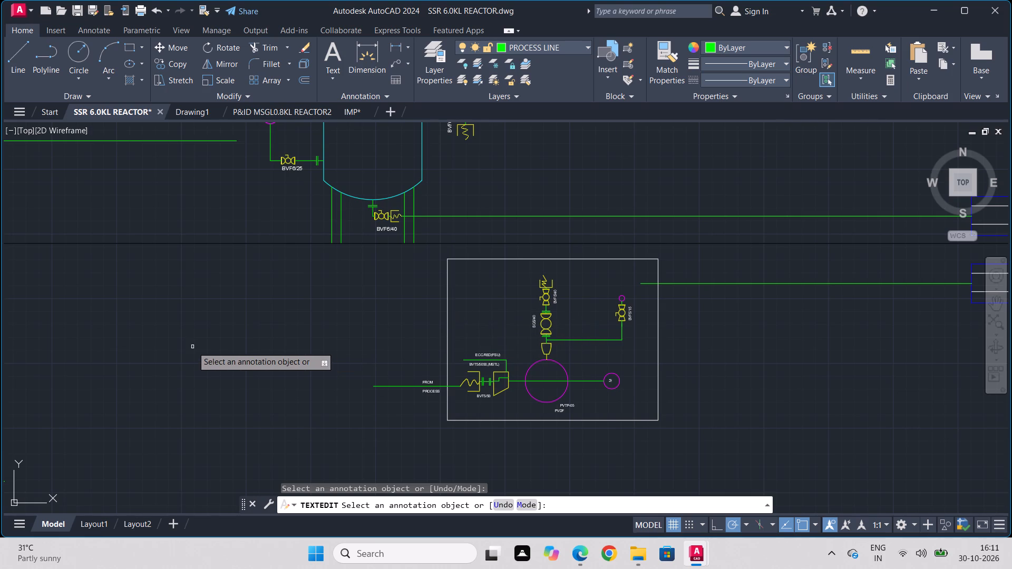
key(Escape)
key(ctrl+s)
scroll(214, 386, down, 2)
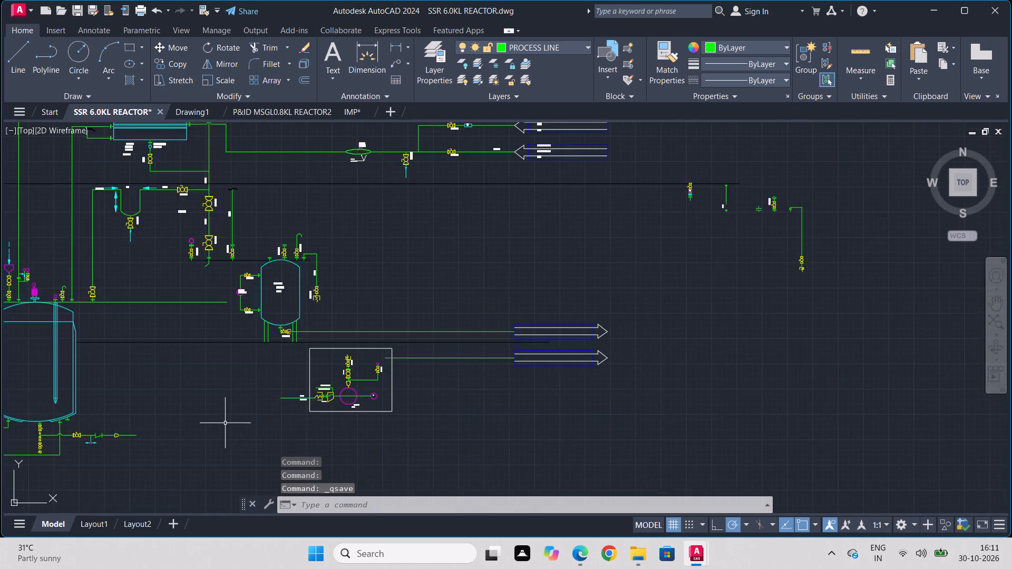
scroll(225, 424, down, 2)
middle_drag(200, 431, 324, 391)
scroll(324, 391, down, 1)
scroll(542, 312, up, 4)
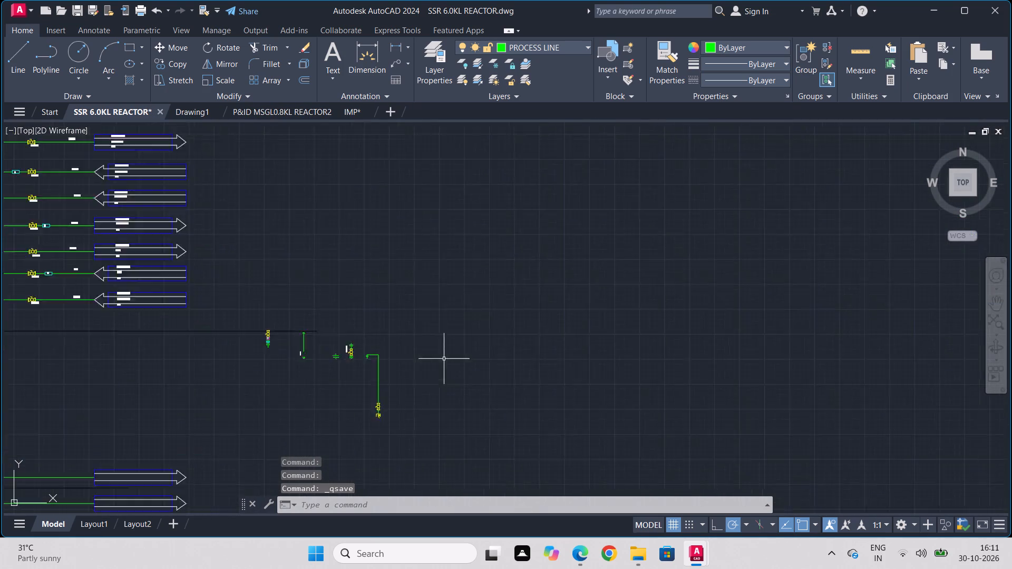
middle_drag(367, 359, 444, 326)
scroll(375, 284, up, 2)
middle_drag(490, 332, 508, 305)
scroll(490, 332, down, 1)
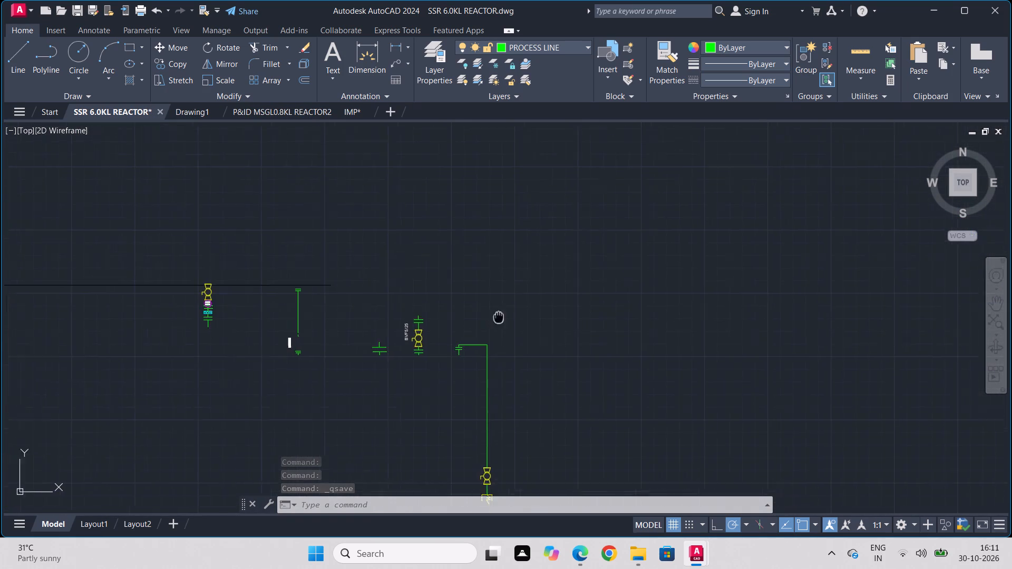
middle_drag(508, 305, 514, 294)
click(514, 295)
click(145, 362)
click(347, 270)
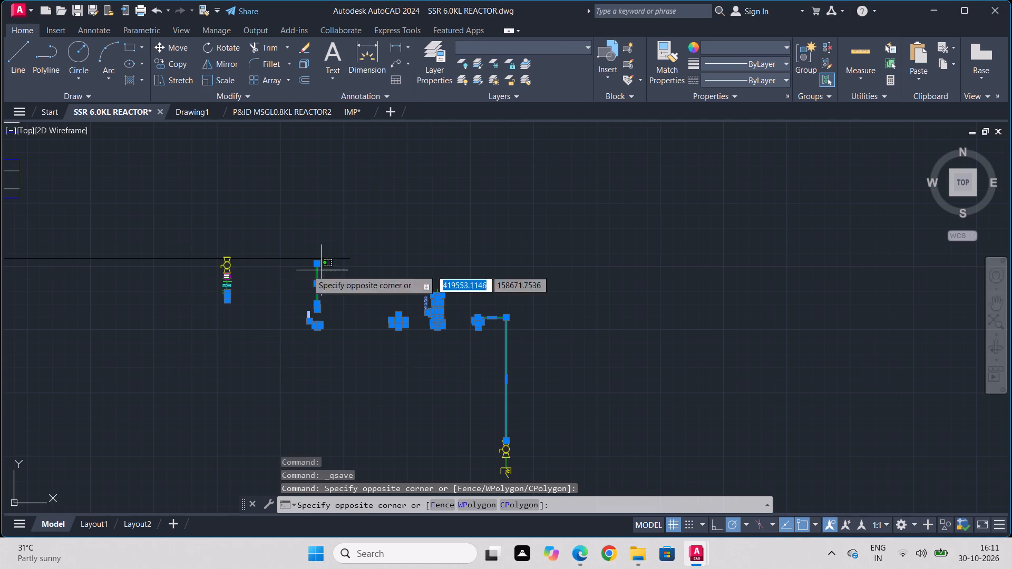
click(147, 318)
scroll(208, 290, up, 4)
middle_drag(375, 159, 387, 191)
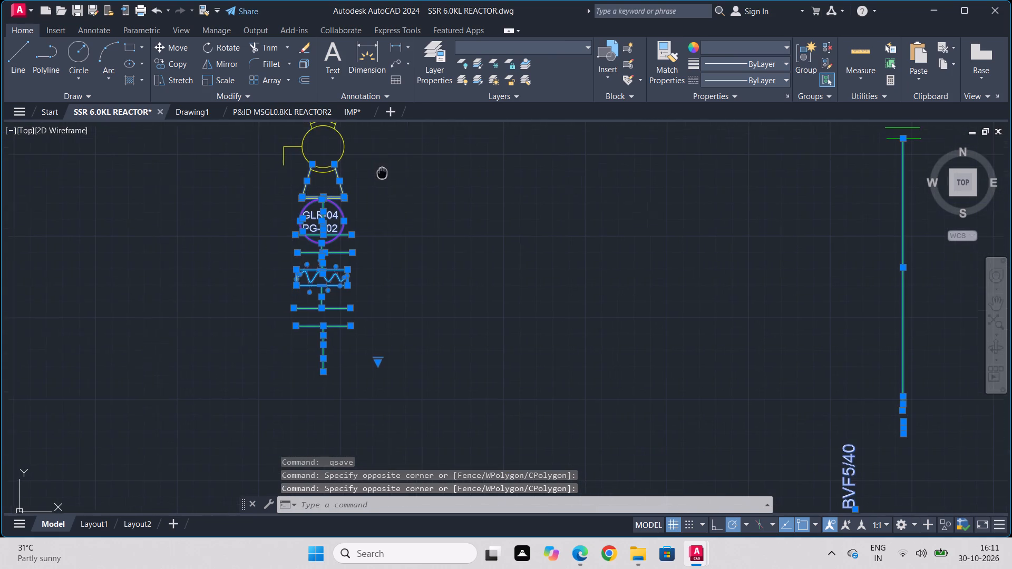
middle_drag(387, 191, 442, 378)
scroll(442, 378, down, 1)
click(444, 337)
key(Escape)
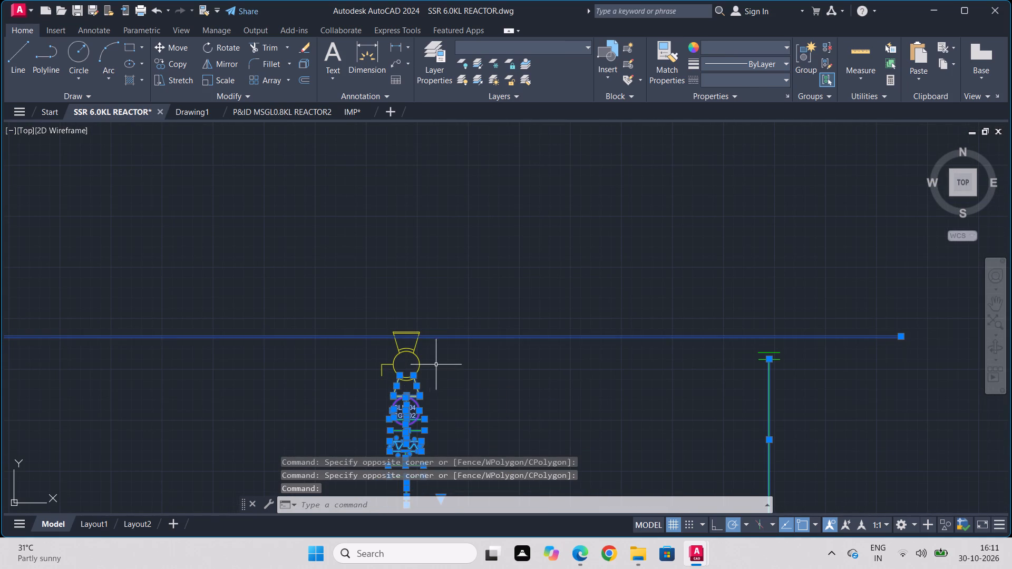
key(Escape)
Delete the leftover spare parts beyond the piping: the GLR-04 gauge and valve stack, BVF5/40 and BVF5/25 nozzle pieces, and the valved drop line, keeping the long horizontal line.
drag(434, 357, 411, 358)
click(358, 397)
scroll(396, 333, up, 4)
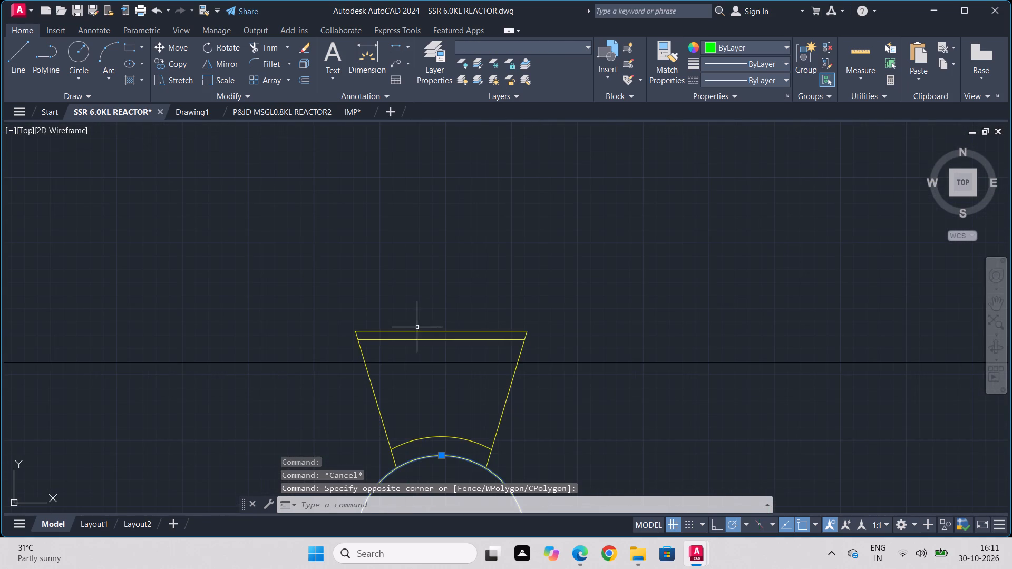
drag(417, 327, 411, 330)
click(369, 340)
drag(524, 384, 513, 386)
click(310, 439)
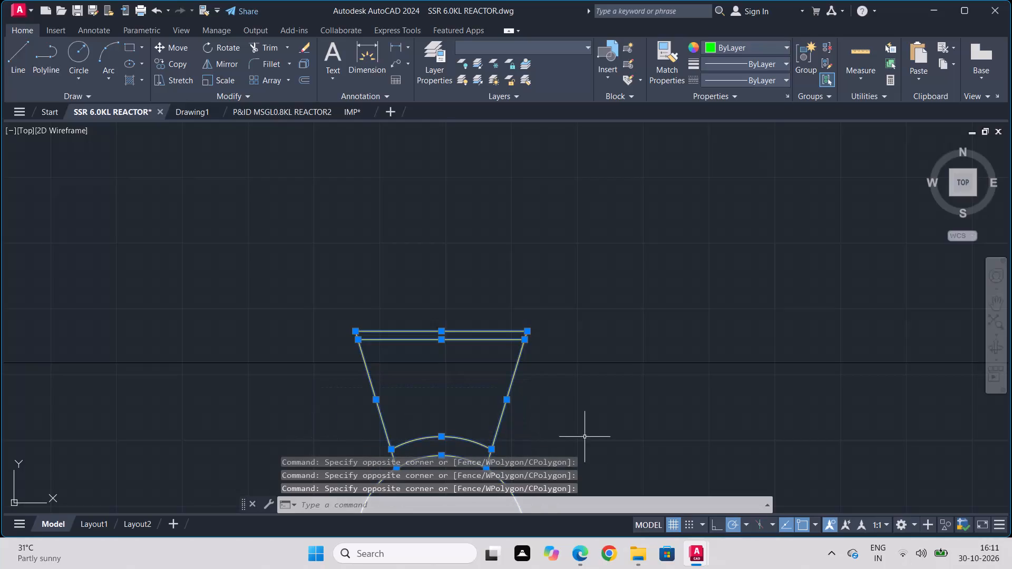
middle_drag(608, 437, 461, 257)
scroll(608, 437, down, 1)
scroll(461, 257, down, 2)
drag(543, 322, 410, 375)
click(337, 409)
scroll(602, 366, down, 1)
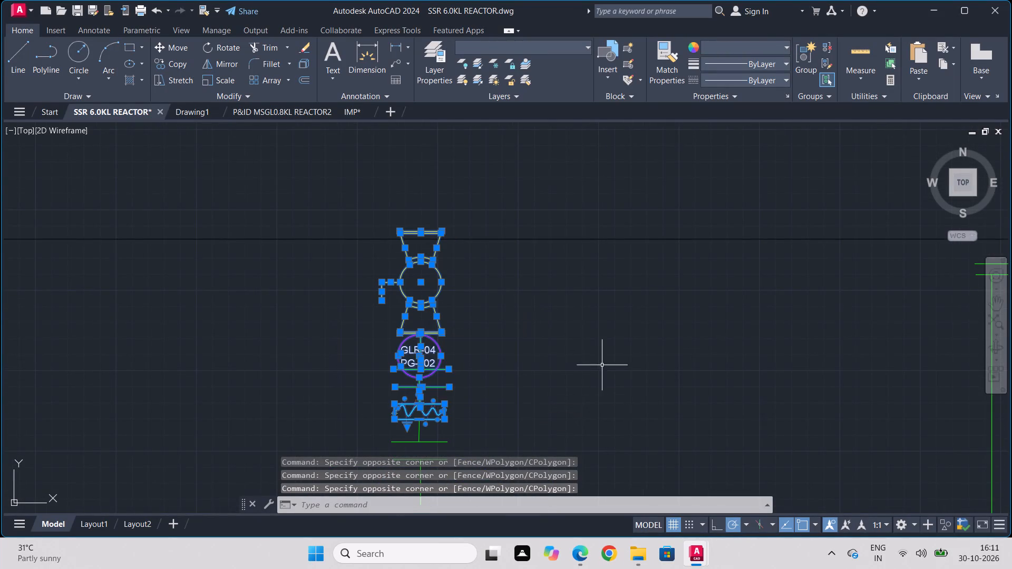
middle_drag(525, 289, 504, 263)
scroll(504, 263, down, 1)
drag(588, 338, 552, 336)
drag(318, 375, 358, 376)
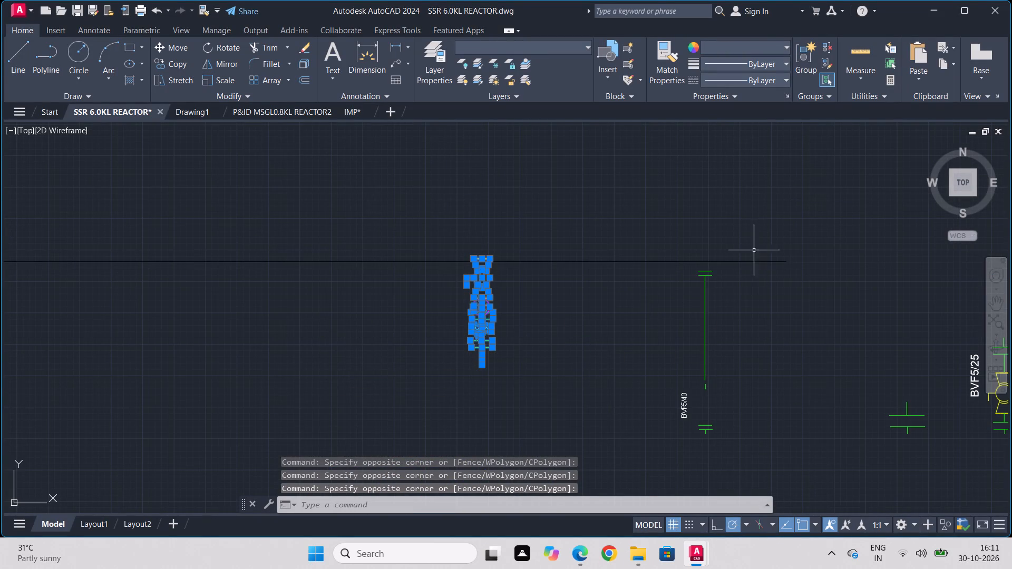
scroll(742, 256, up, 1)
click(708, 271)
click(655, 443)
middle_drag(709, 408, 588, 218)
drag(644, 232, 616, 250)
click(467, 393)
middle_drag(835, 312, 471, 299)
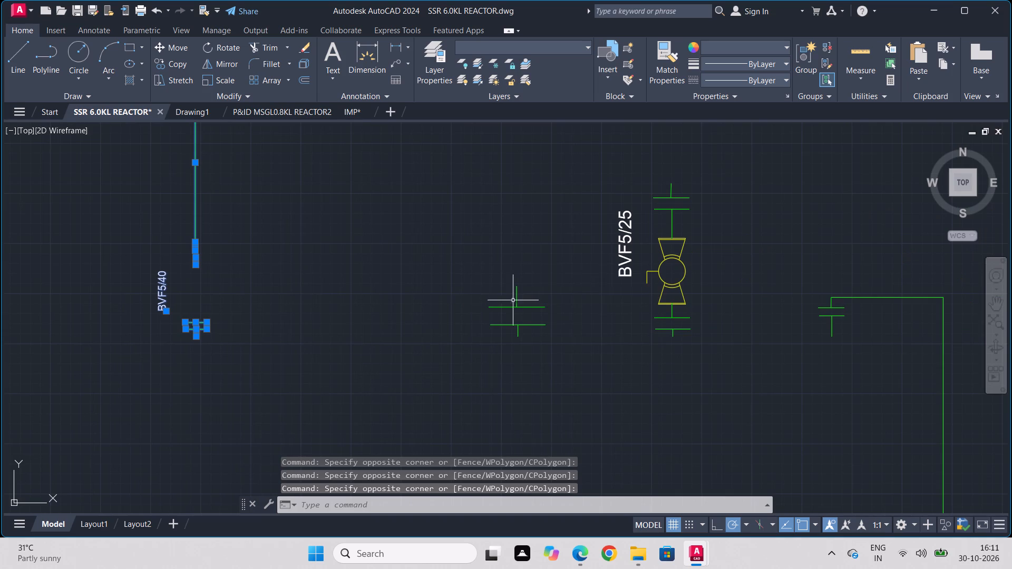
drag(644, 276, 553, 274)
drag(368, 352, 373, 351)
drag(865, 166, 819, 176)
click(491, 367)
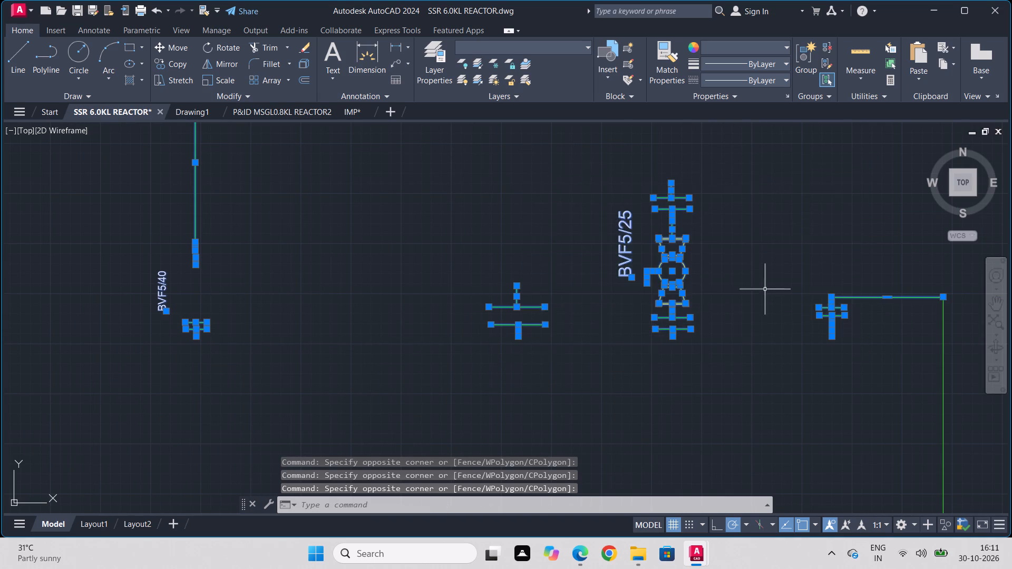
middle_drag(766, 289, 527, 127)
scroll(766, 289, down, 2)
drag(715, 150, 668, 176)
drag(482, 346, 533, 346)
drag(706, 325, 665, 339)
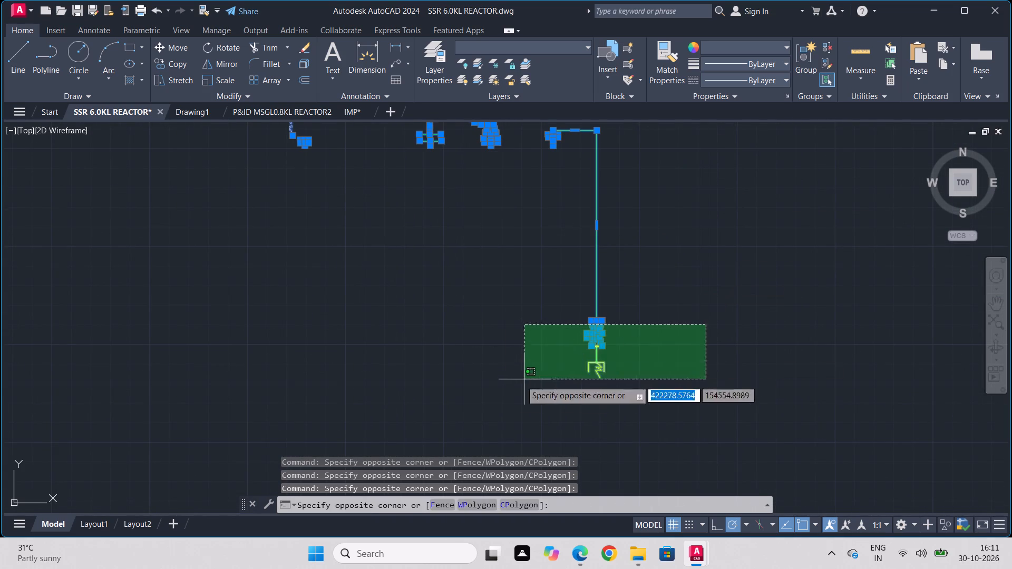
click(504, 388)
key(Delete)
Save the drawing with the spare parts removed.
scroll(410, 399, down, 3)
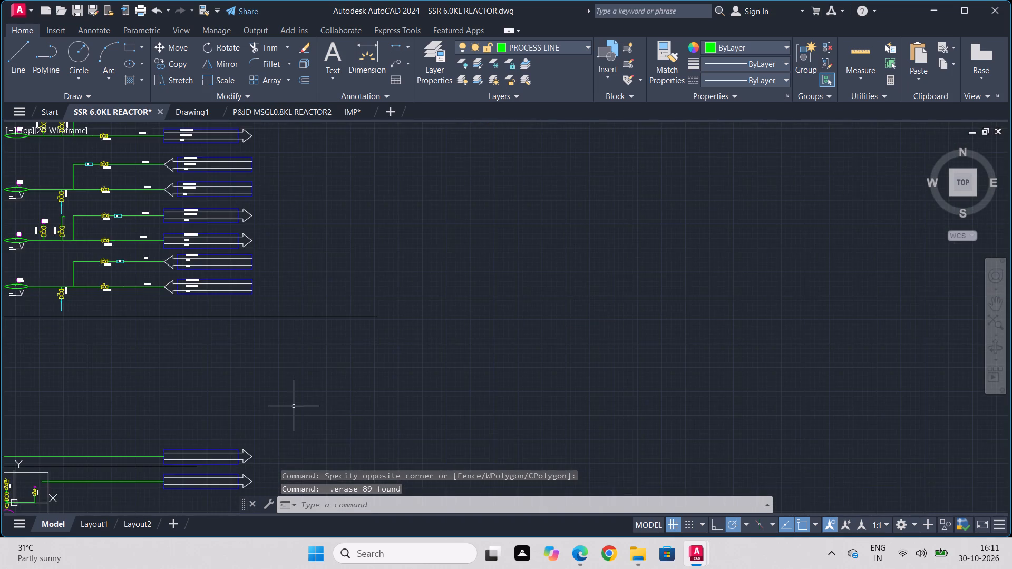
scroll(293, 406, down, 1)
middle_drag(277, 393, 562, 278)
scroll(573, 277, down, 1)
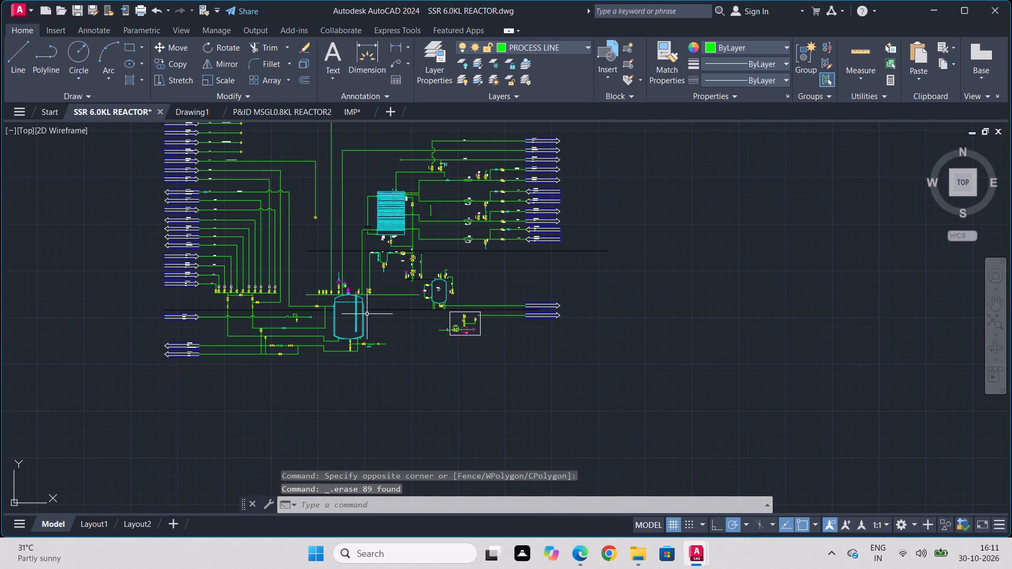
key(ctrl+s)
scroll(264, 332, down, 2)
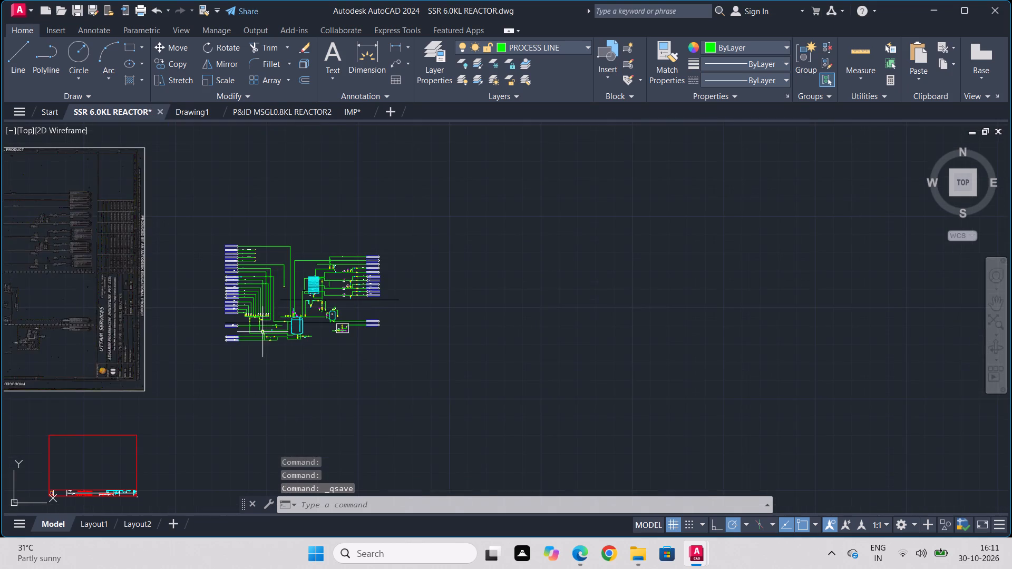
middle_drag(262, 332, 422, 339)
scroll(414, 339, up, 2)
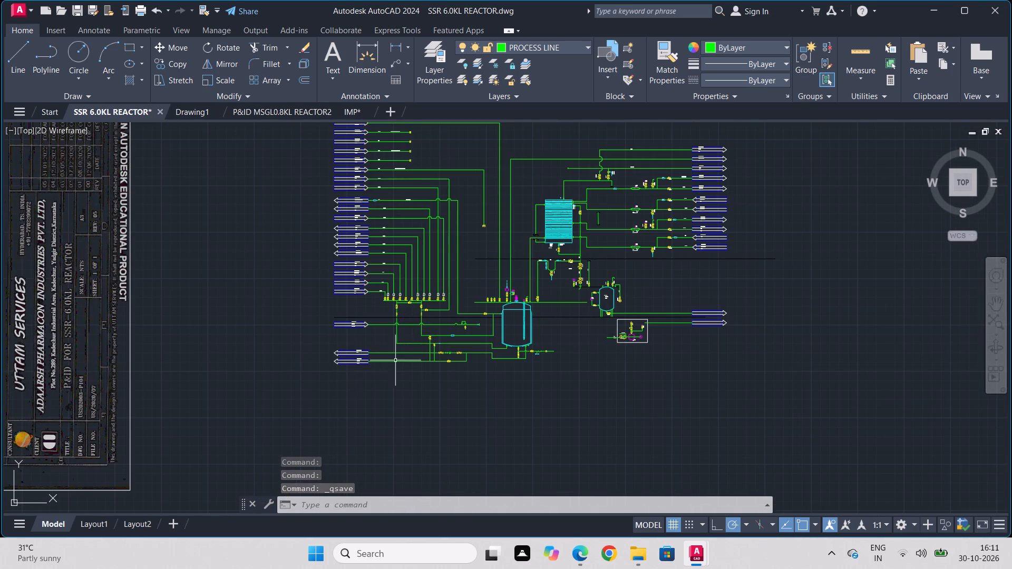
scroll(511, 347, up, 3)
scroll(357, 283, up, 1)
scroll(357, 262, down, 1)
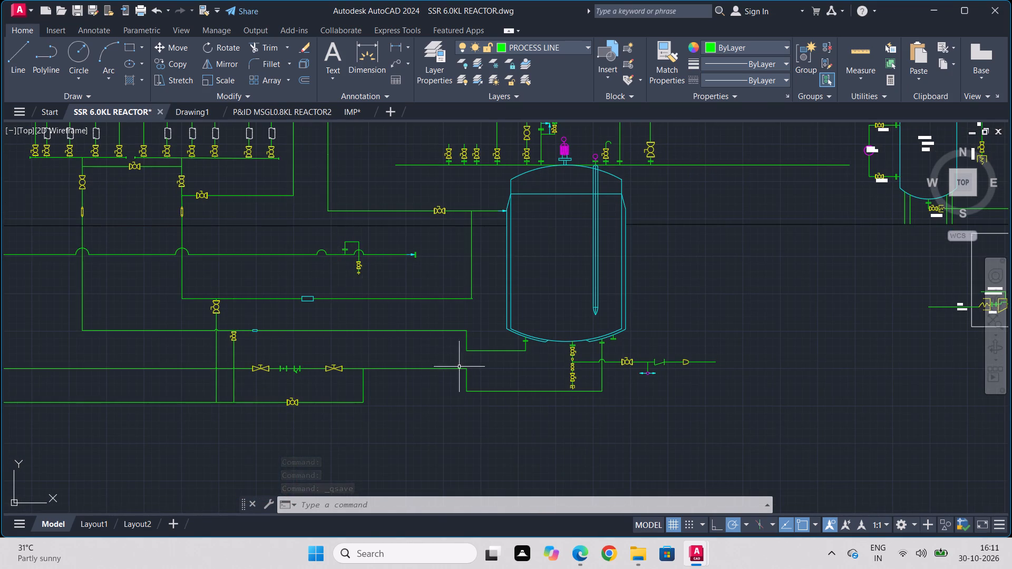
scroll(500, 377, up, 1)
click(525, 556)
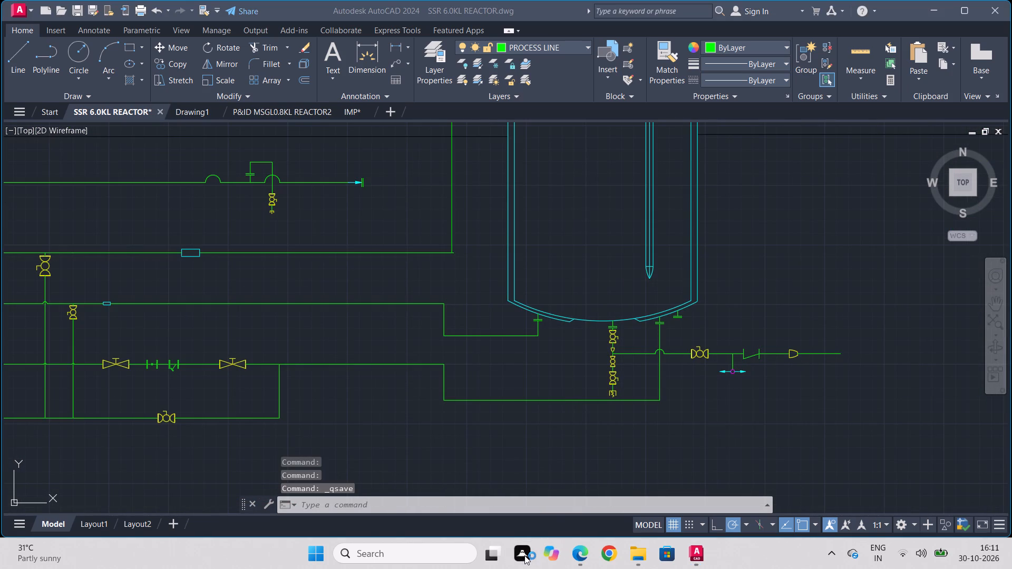